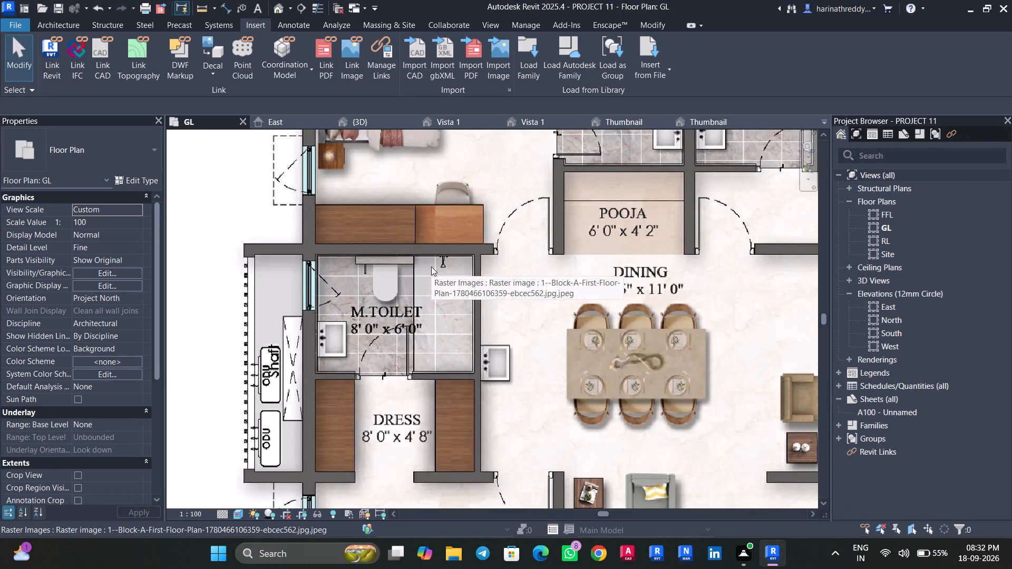
# Place a Metal_Shower_Head component with a 6' elevation from level on the M.TOILET's upper wall, between the WC partition and the corner.
pyautogui.write('cm')
pyautogui.scroll(5, 436, 266)
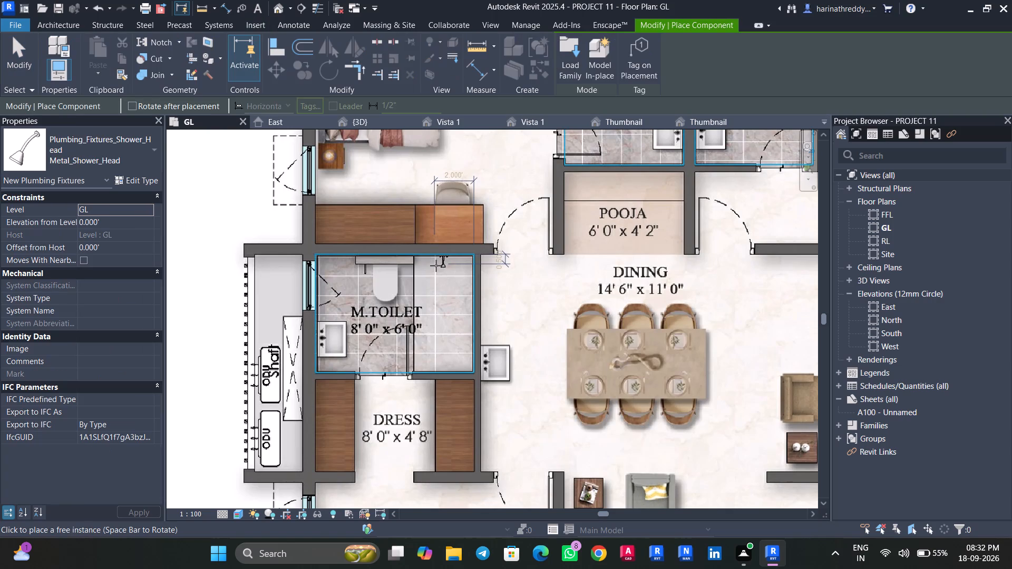
pyautogui.scroll(3, 436, 266)
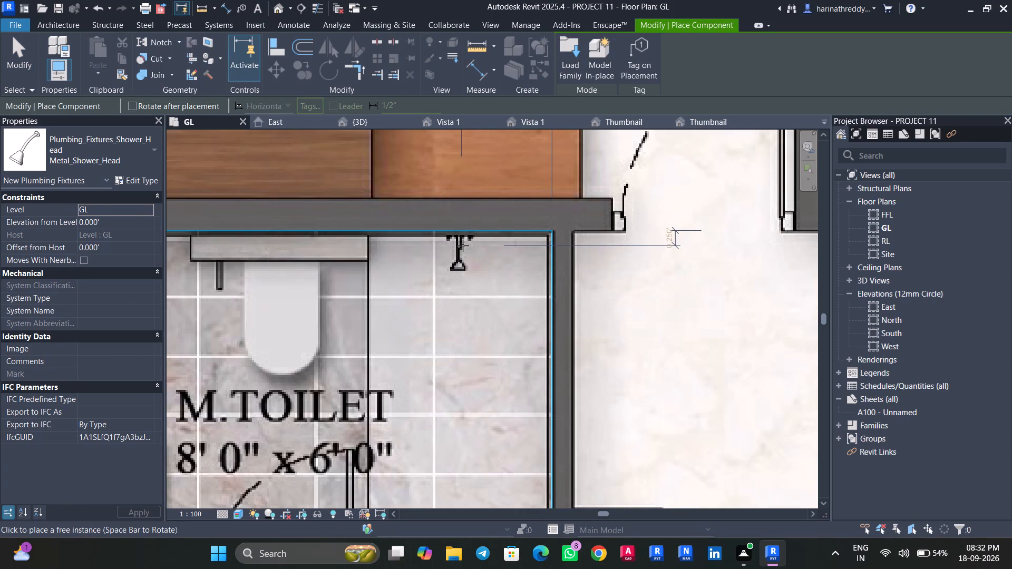
pyautogui.press('space')
pyautogui.press('space')
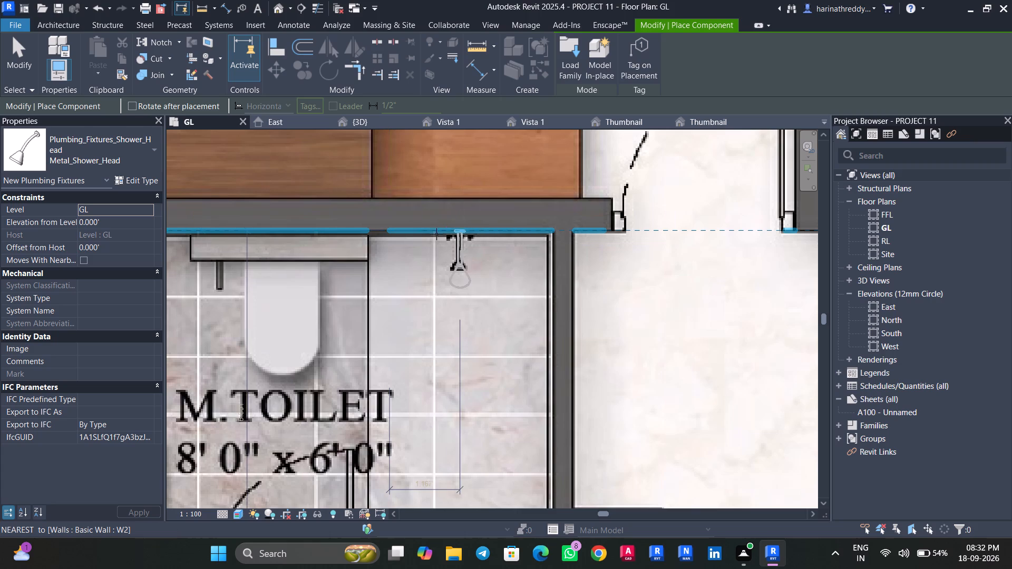
pyautogui.moveTo(129, 221); pyautogui.dragTo(67, 219)
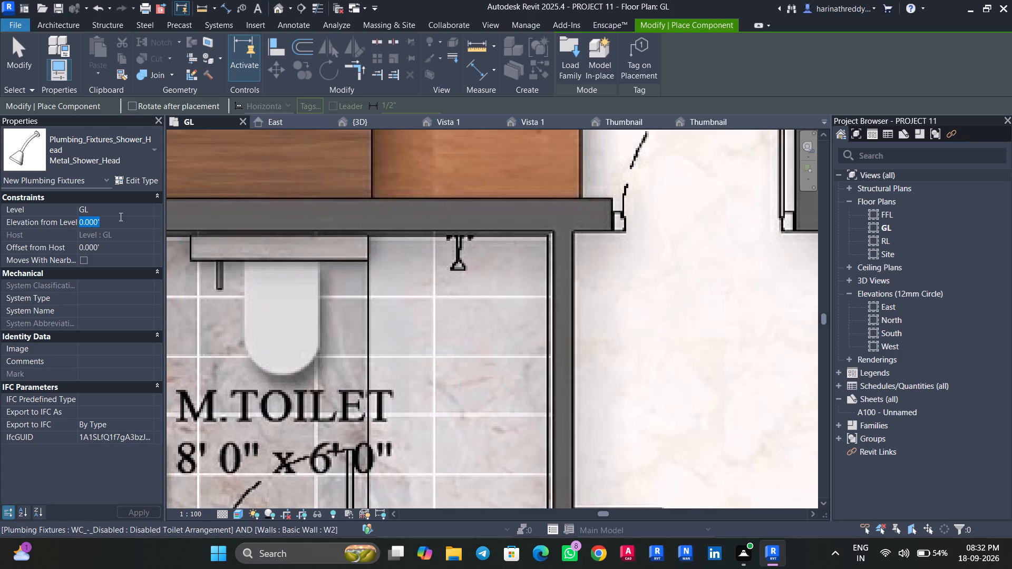
pyautogui.write("6'")
pyautogui.press('Return')
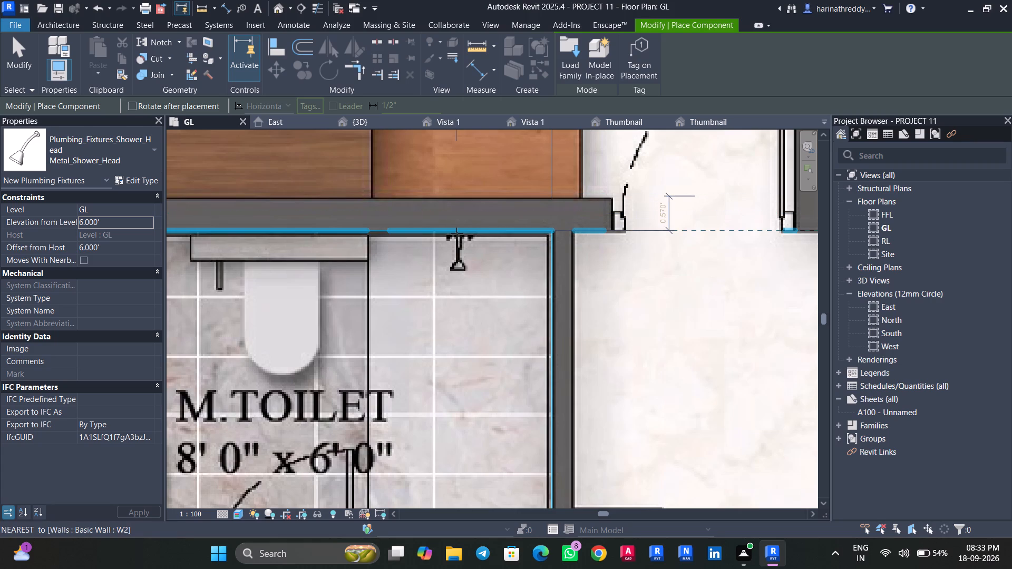
pyautogui.press('space')
pyautogui.press('space')
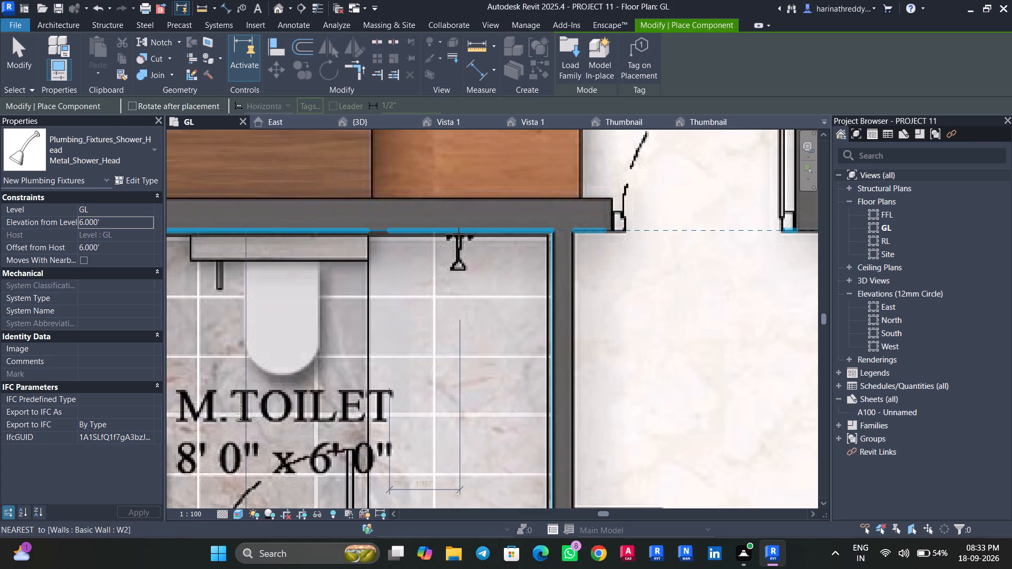
pyautogui.press('space')
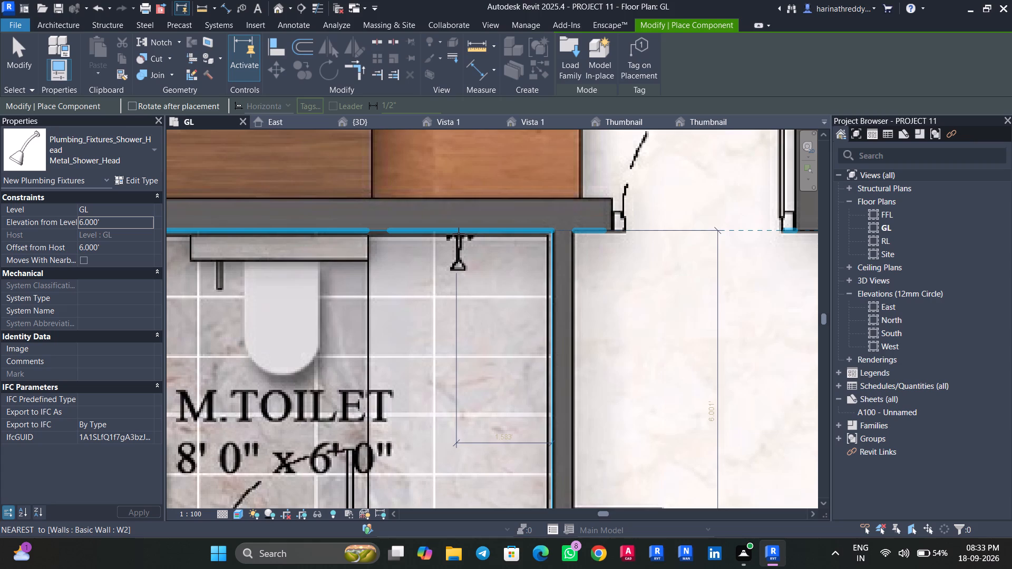
pyautogui.press('space')
pyautogui.press('space')
pyautogui.press('space')
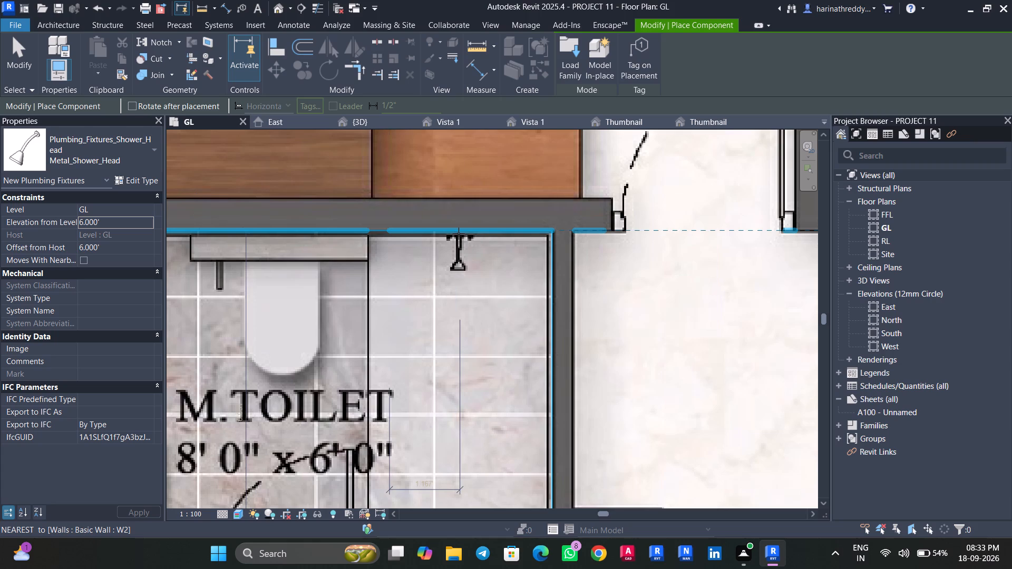
pyautogui.click(459, 233)
pyautogui.press('Escape')
pyautogui.press('Escape')
pyautogui.press('Escape')
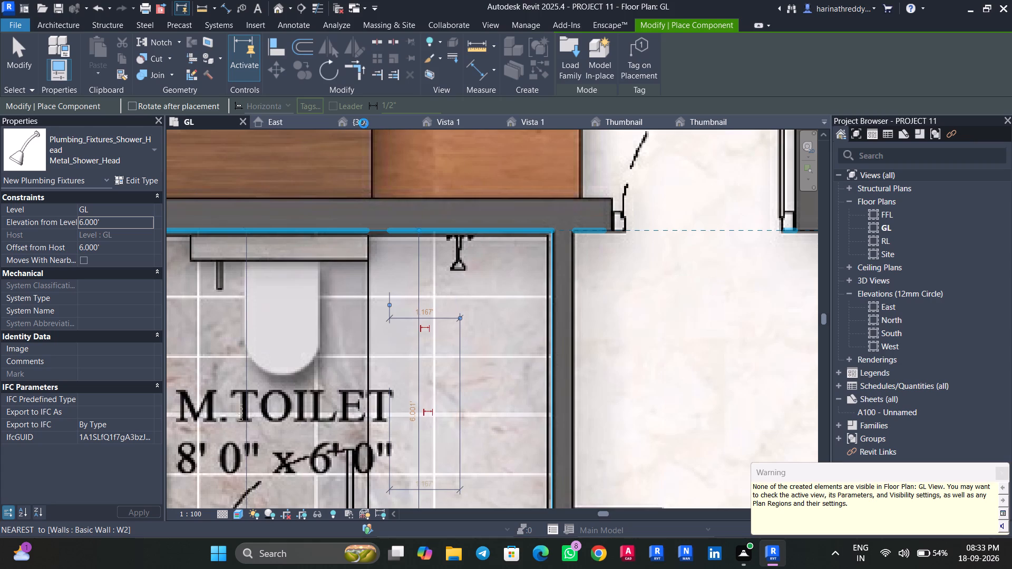
pyautogui.press('Escape')
# Open the {3D} view and examine the M.TOILET area and surrounding rooms for the placed shower head.
pyautogui.click(364, 123)
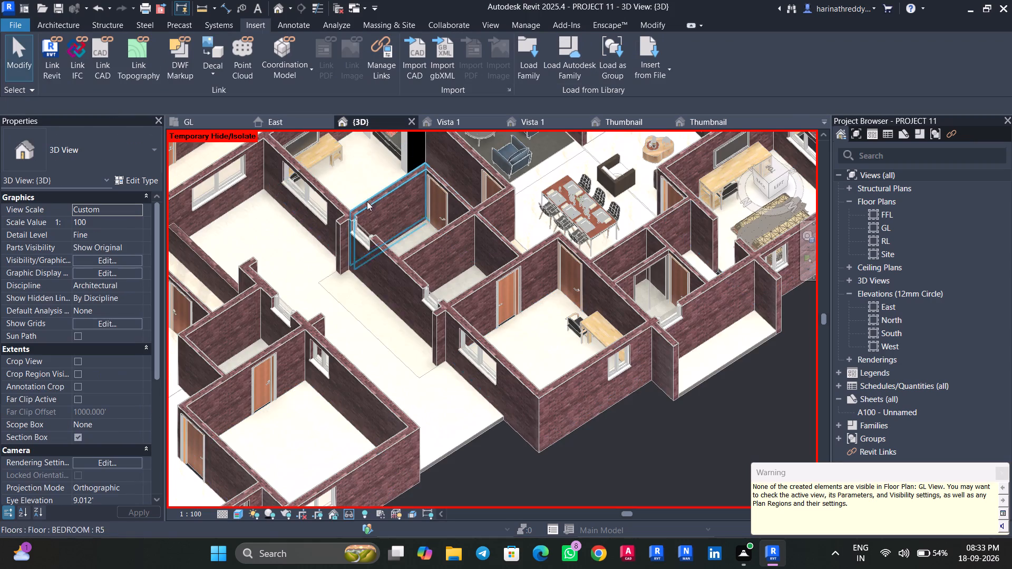
pyautogui.scroll(-3, 629, 413)
pyautogui.keyDown('shift'); pyautogui.moveTo(724, 428); pyautogui.dragTo(523, 459, button='middle'); pyautogui.keyUp('shift')
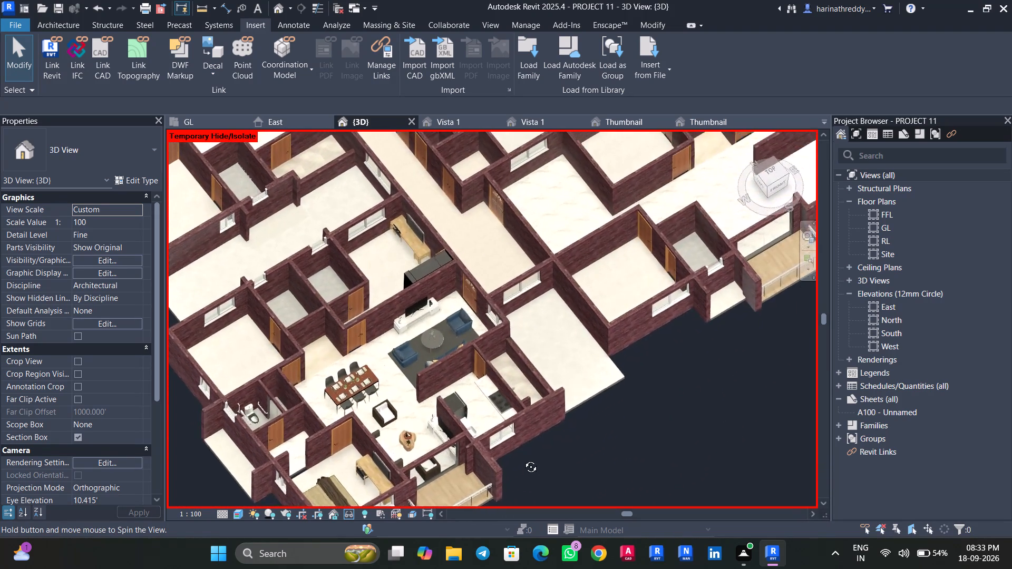
pyautogui.keyDown('shift'); pyautogui.moveTo(523, 459); pyautogui.dragTo(489, 427, button='middle'); pyautogui.keyUp('shift')
pyautogui.moveTo(554, 480); pyautogui.dragTo(706, 457, button='middle')
pyautogui.scroll(3, 341, 298)
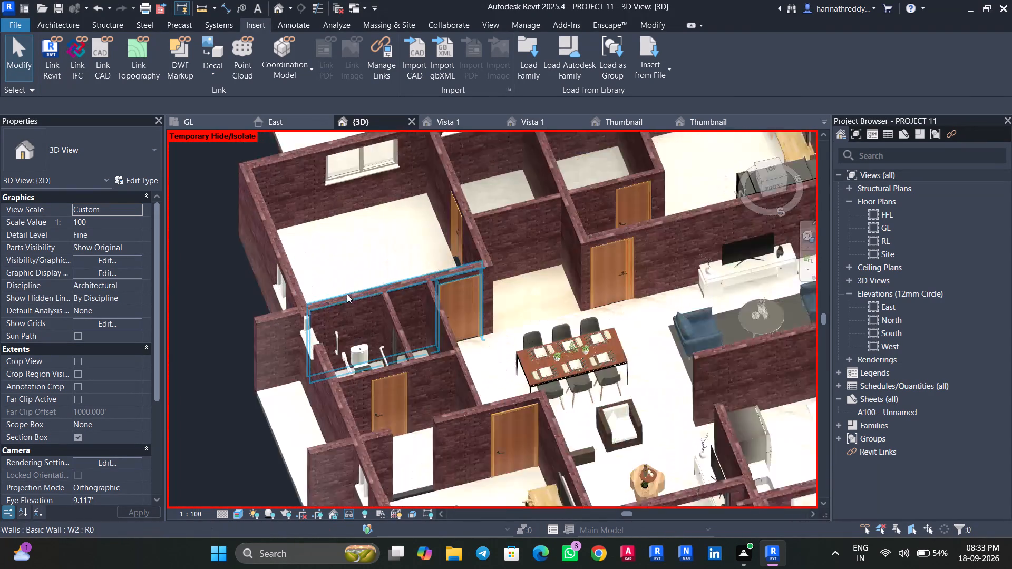
pyautogui.scroll(7, 347, 294)
pyautogui.scroll(-4, 366, 252)
pyautogui.keyDown('shift'); pyautogui.moveTo(366, 253); pyautogui.dragTo(621, 288, button='middle'); pyautogui.keyUp('shift')
pyautogui.moveTo(555, 282); pyautogui.dragTo(115, 361, button='middle')
pyautogui.scroll(-4, 547, 396)
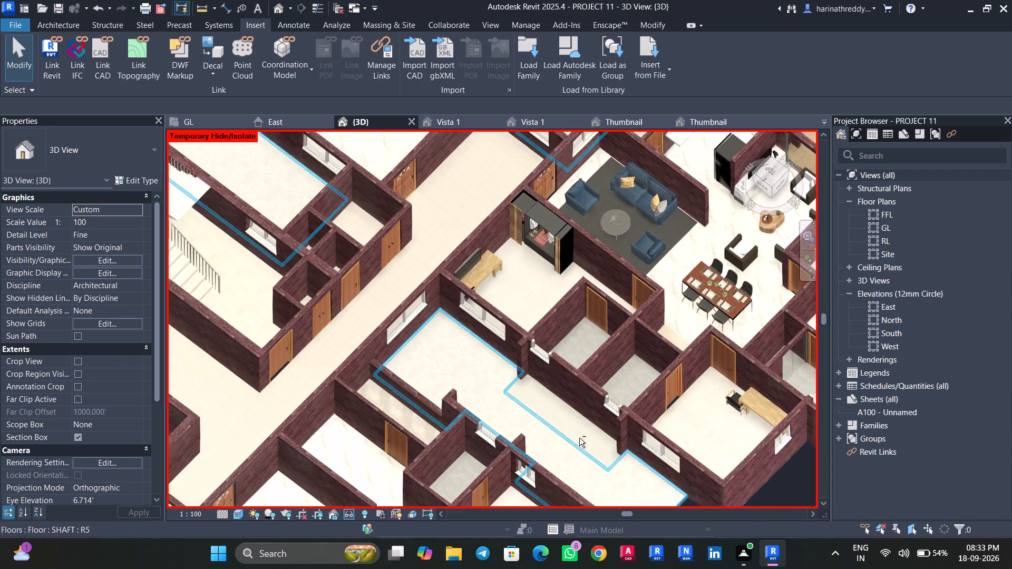
pyautogui.keyDown('shift'); pyautogui.moveTo(579, 437); pyautogui.dragTo(512, 320, button='middle'); pyautogui.keyUp('shift')
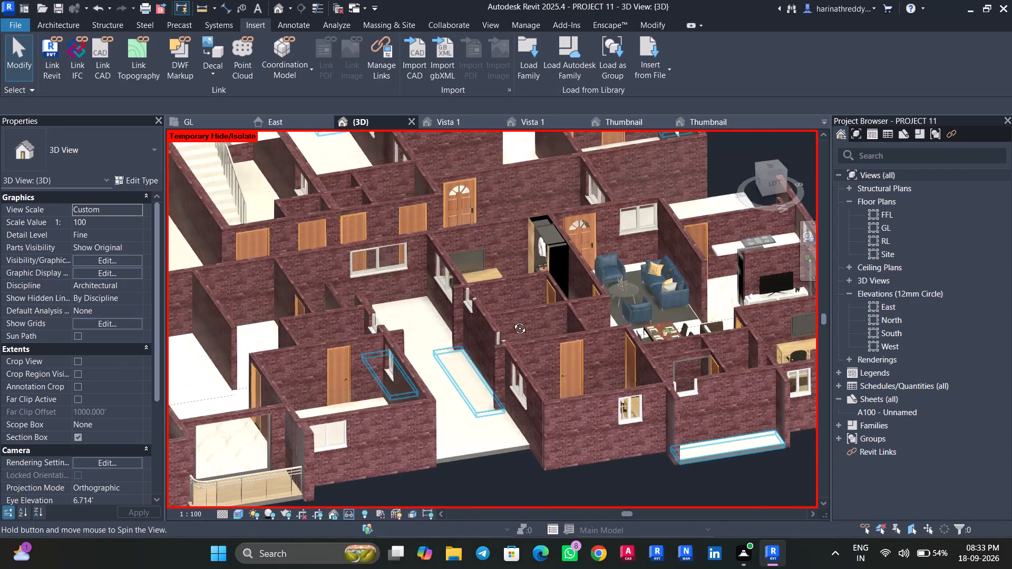
pyautogui.keyDown('shift'); pyautogui.moveTo(512, 320); pyautogui.dragTo(378, 354, button='middle'); pyautogui.keyUp('shift')
pyautogui.scroll(-10, 378, 354)
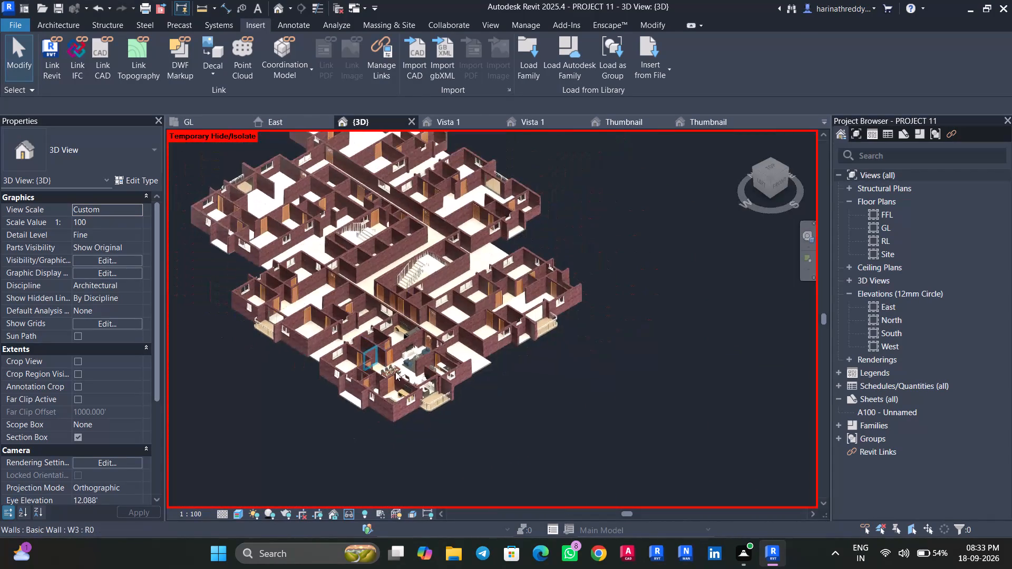
# Reset the temporary hide/isolate in the 3D view.
pyautogui.write('hr')
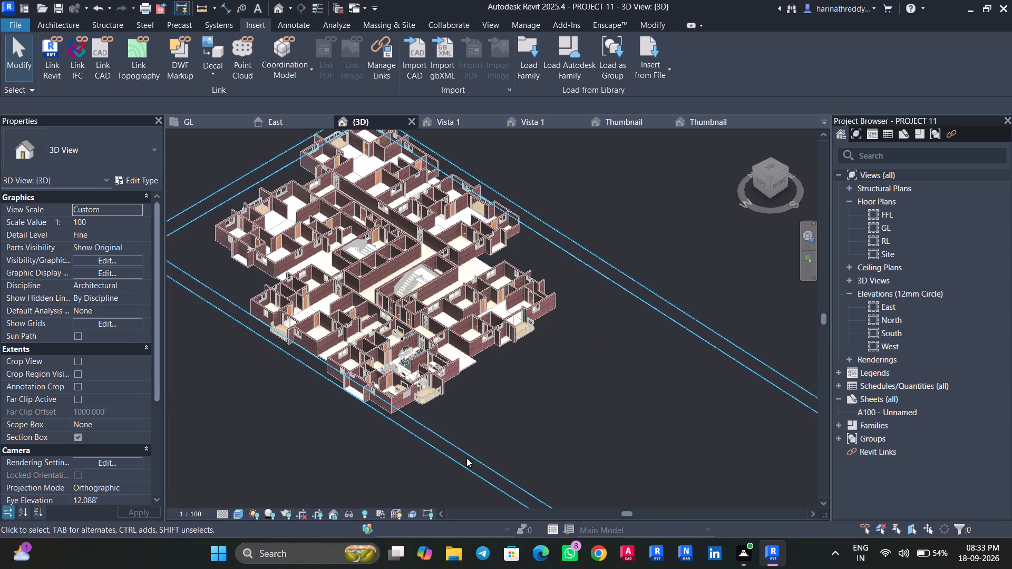
# Stretch the top face of the section box upward in the 3D view.
pyautogui.click(466, 458)
pyautogui.moveTo(542, 443); pyautogui.dragTo(369, 283, button='middle')
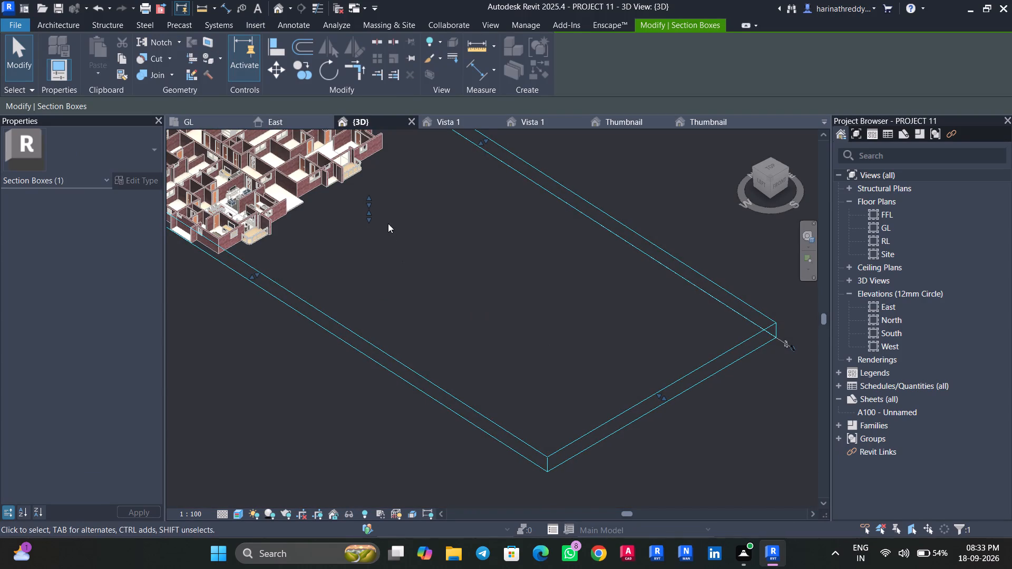
pyautogui.moveTo(373, 192); pyautogui.dragTo(372, 180)
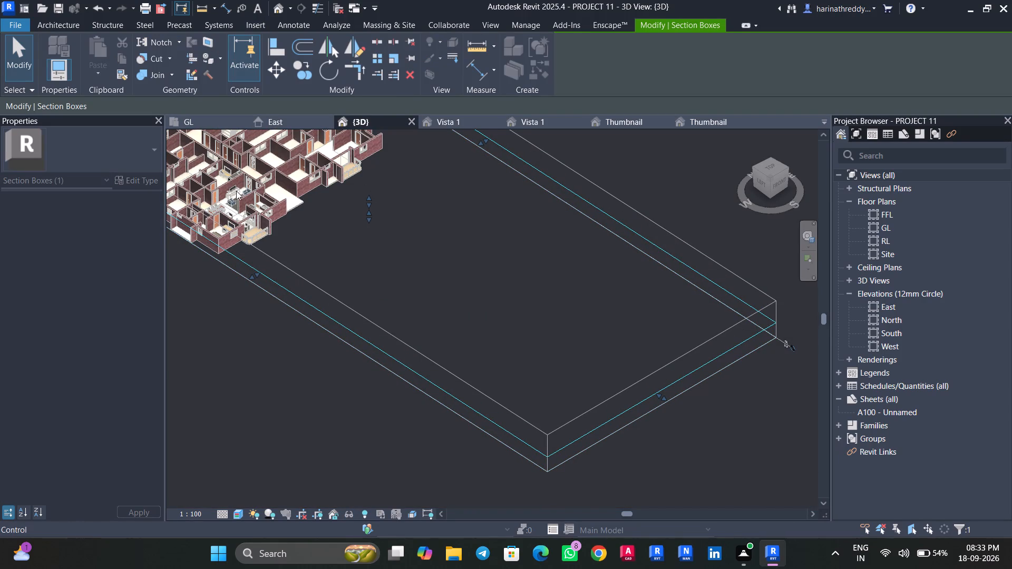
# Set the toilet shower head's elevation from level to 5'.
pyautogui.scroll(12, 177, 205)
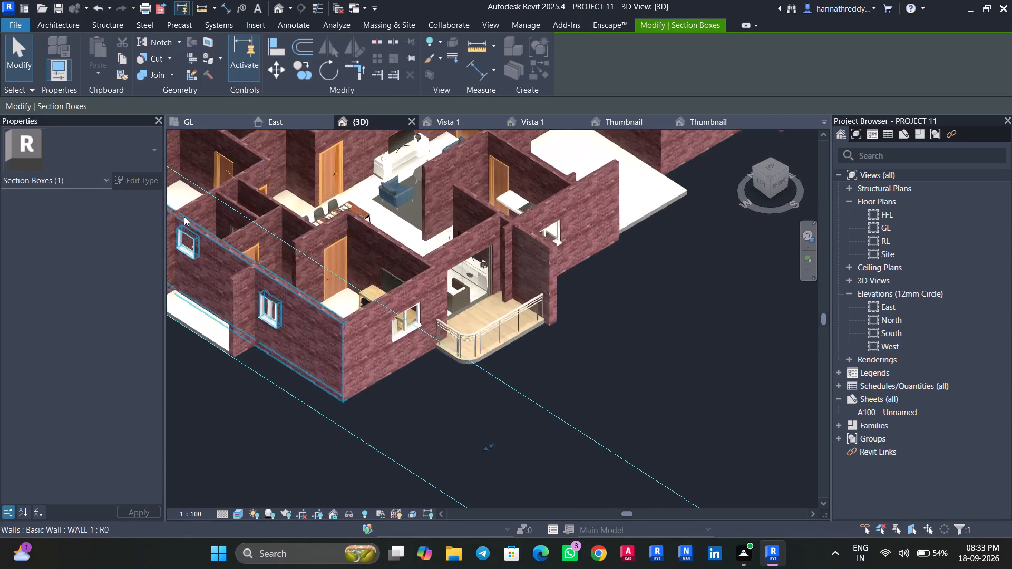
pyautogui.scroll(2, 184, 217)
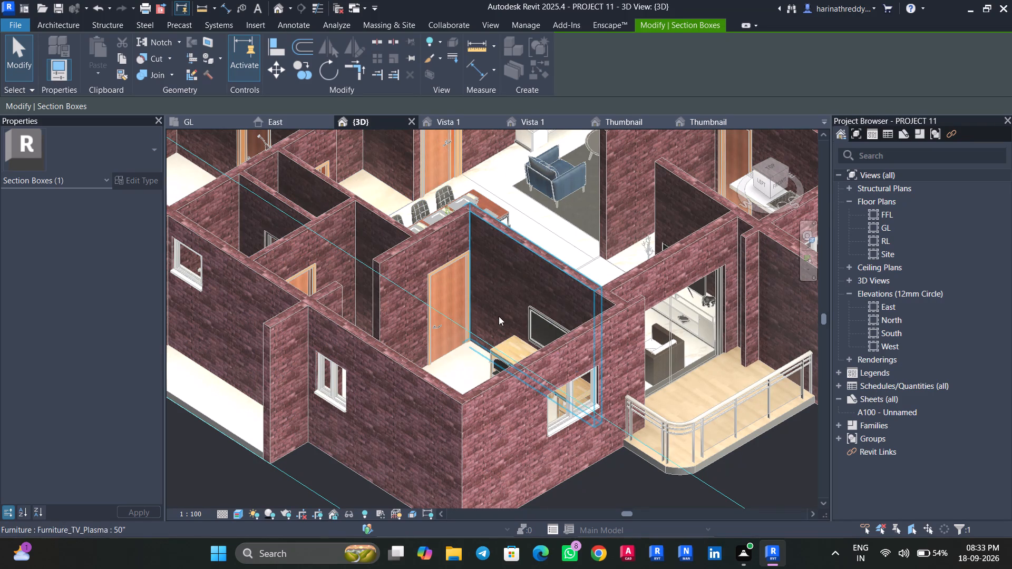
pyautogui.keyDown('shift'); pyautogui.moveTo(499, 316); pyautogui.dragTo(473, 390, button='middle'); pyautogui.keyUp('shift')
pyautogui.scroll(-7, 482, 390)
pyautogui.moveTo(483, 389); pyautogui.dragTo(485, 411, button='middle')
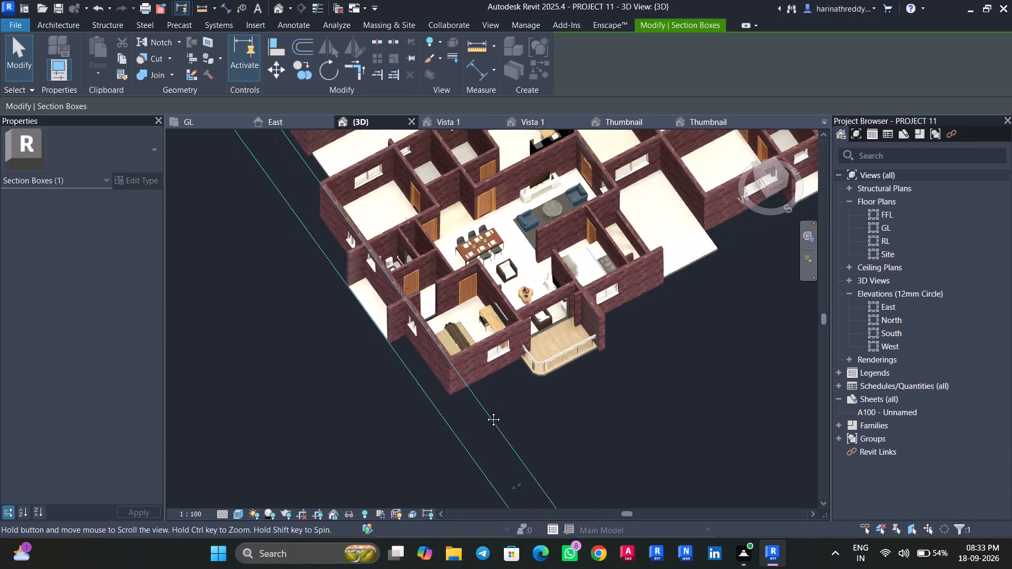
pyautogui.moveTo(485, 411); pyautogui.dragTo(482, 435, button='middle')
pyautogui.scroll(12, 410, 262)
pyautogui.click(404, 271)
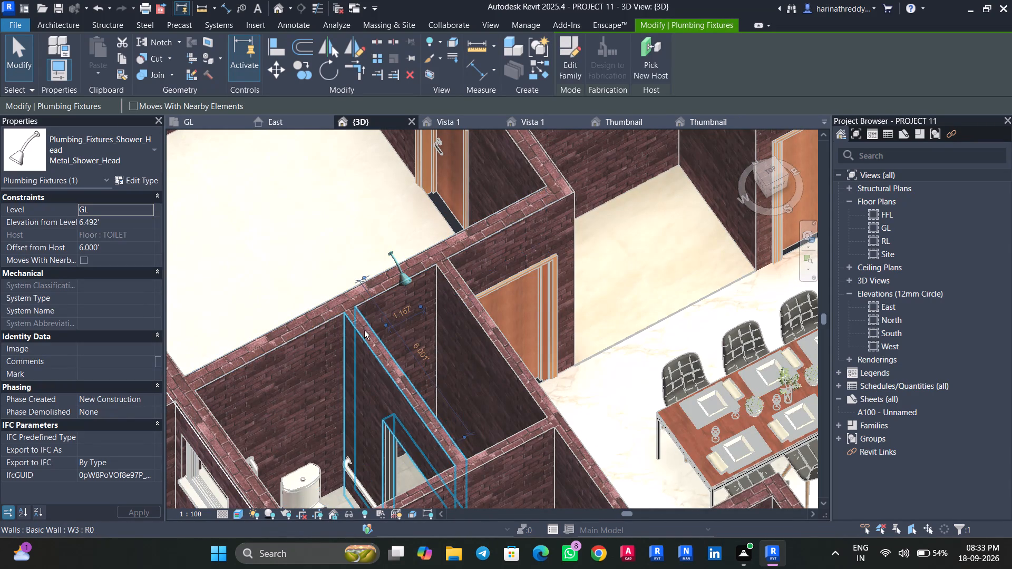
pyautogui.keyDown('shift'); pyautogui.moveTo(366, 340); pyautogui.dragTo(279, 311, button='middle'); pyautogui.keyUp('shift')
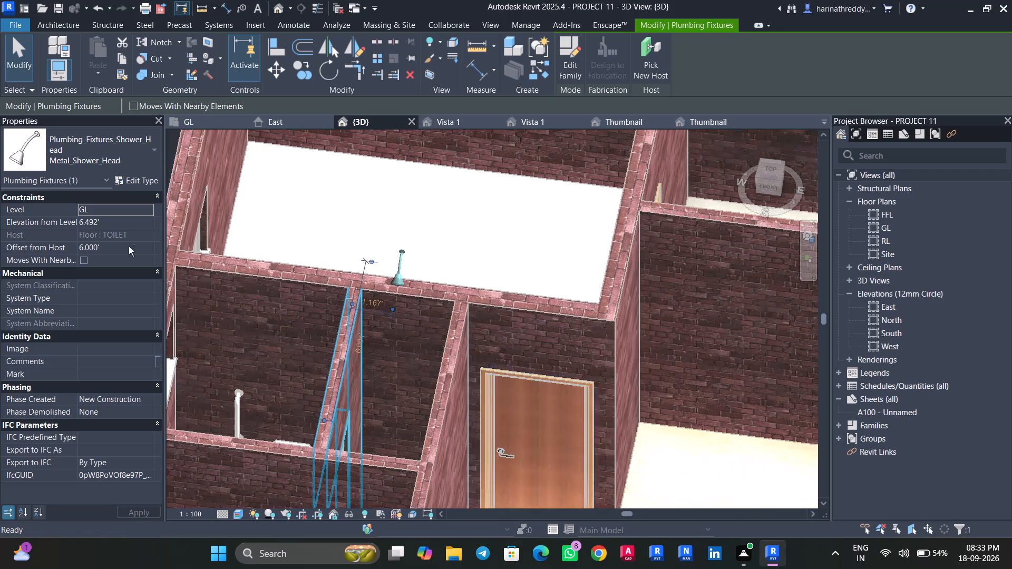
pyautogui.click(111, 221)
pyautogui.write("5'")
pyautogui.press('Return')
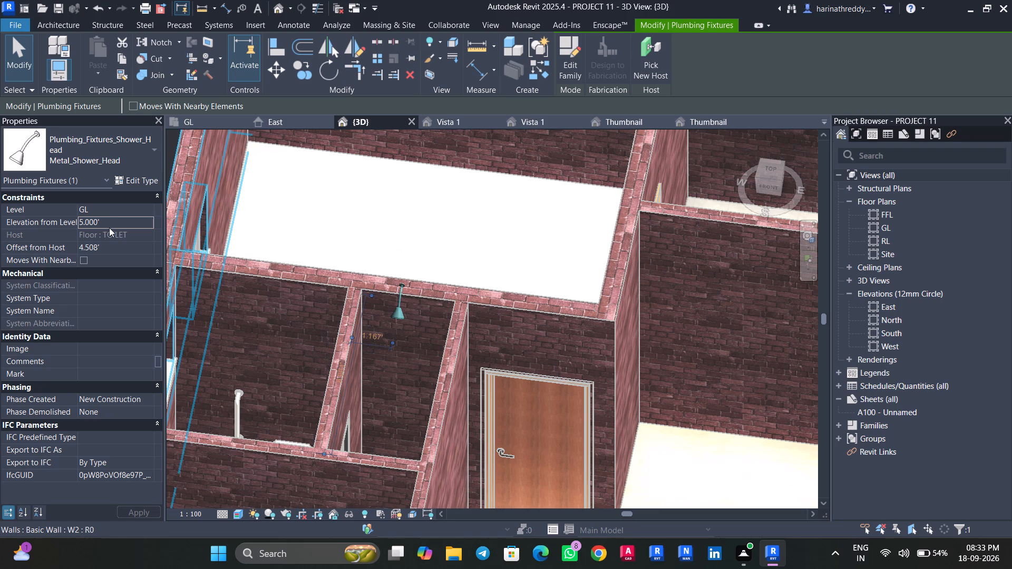
# Turn off the section box for the 3D view.
pyautogui.scroll(-20, 252, 286)
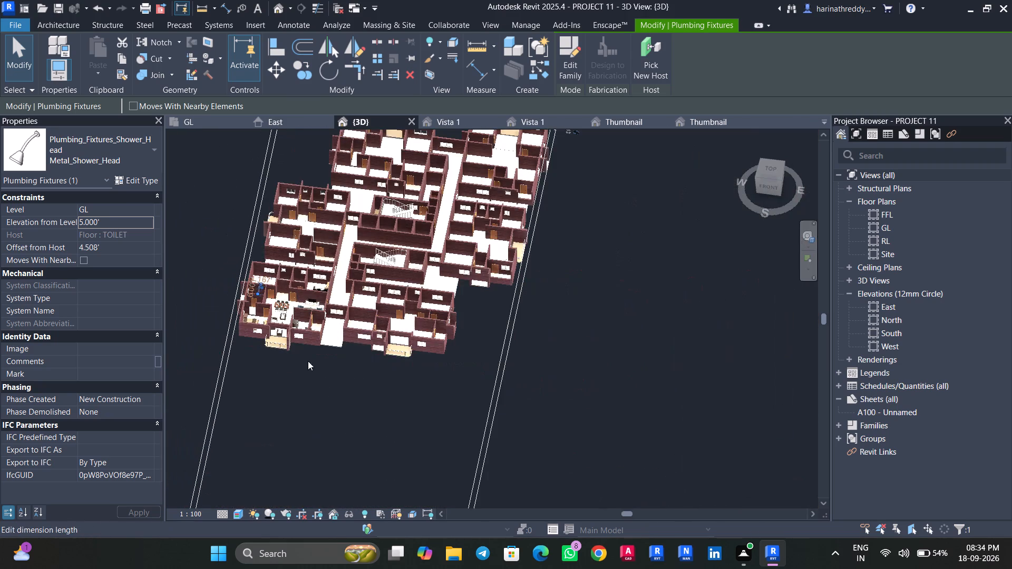
pyautogui.scroll(-4, 364, 429)
pyautogui.click(434, 432)
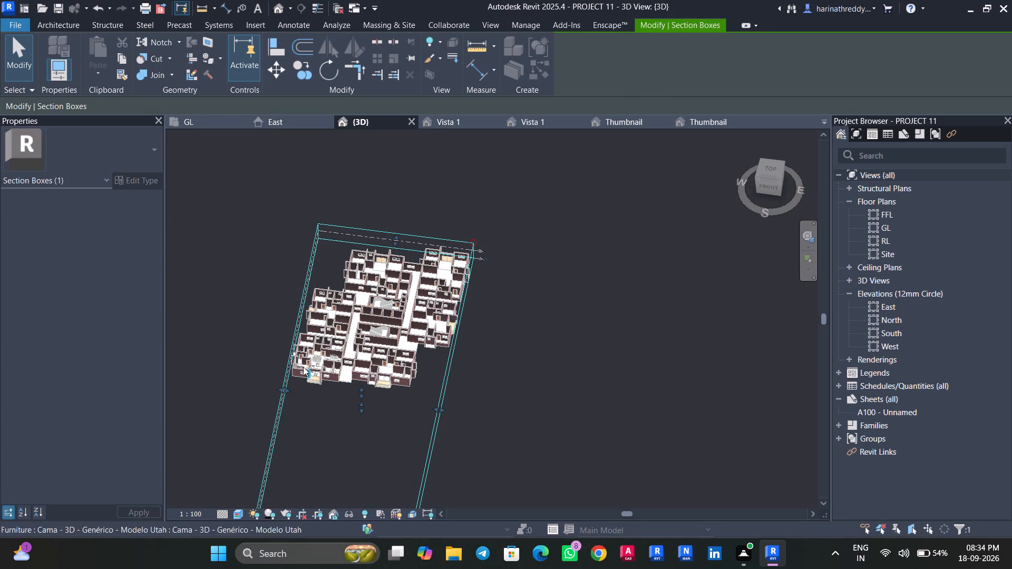
pyautogui.press('Escape')
pyautogui.click(80, 432)
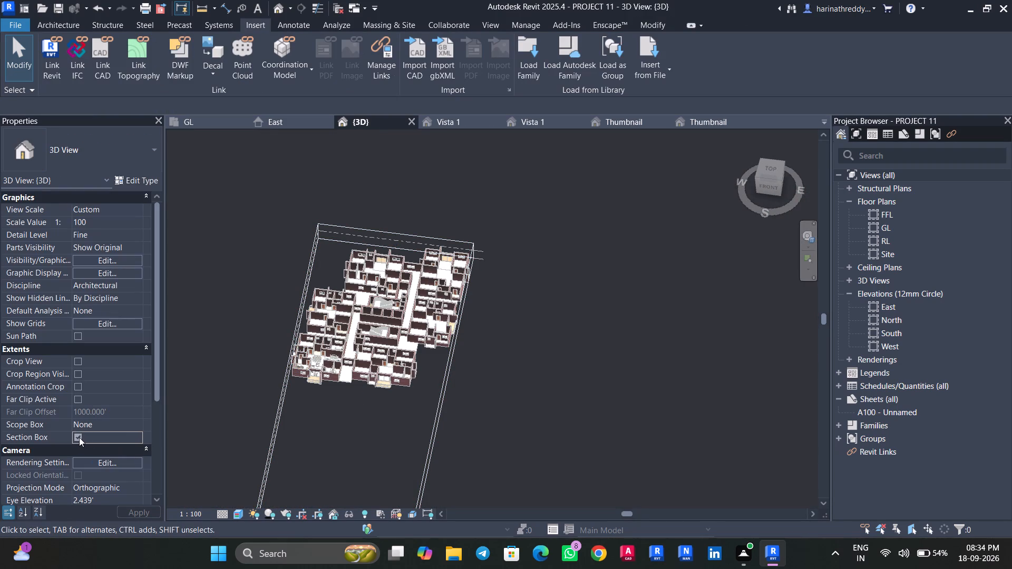
pyautogui.click(79, 437)
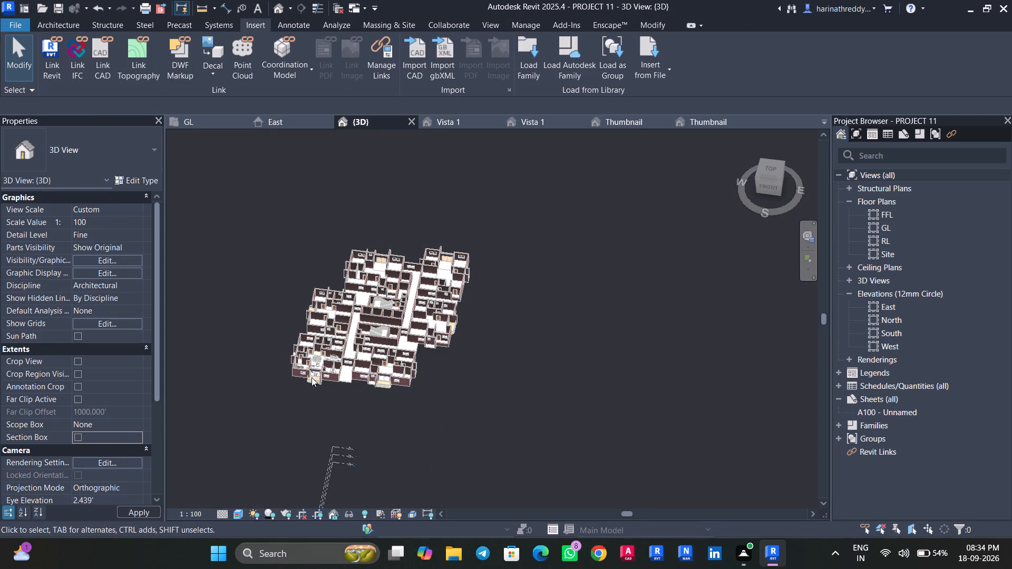
# Set the toilet shower head's elevation from level to 3'.
pyautogui.scroll(14, 312, 317)
pyautogui.scroll(4, 333, 406)
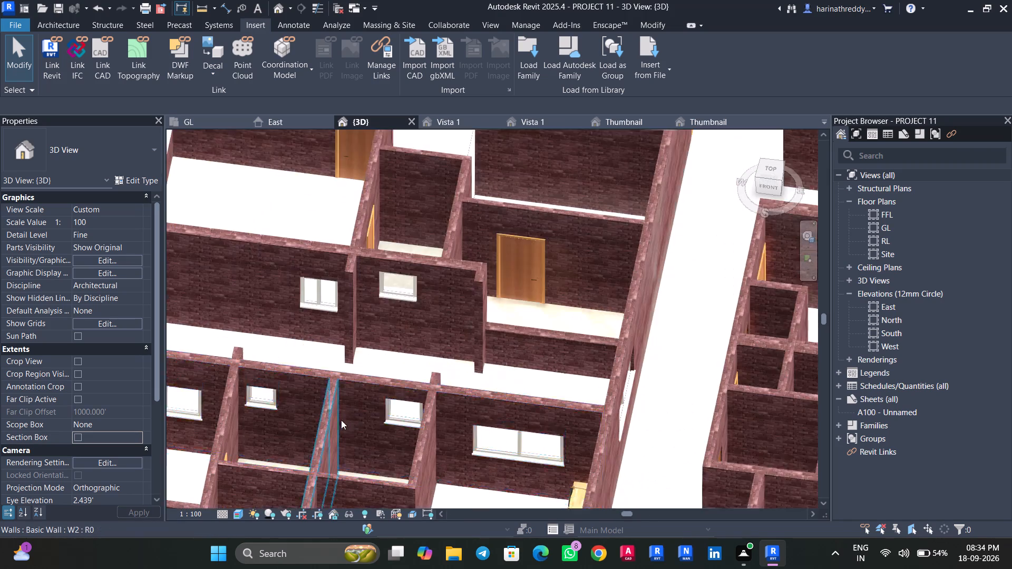
pyautogui.moveTo(342, 420); pyautogui.dragTo(551, 248, button='middle')
pyautogui.scroll(6, 303, 357)
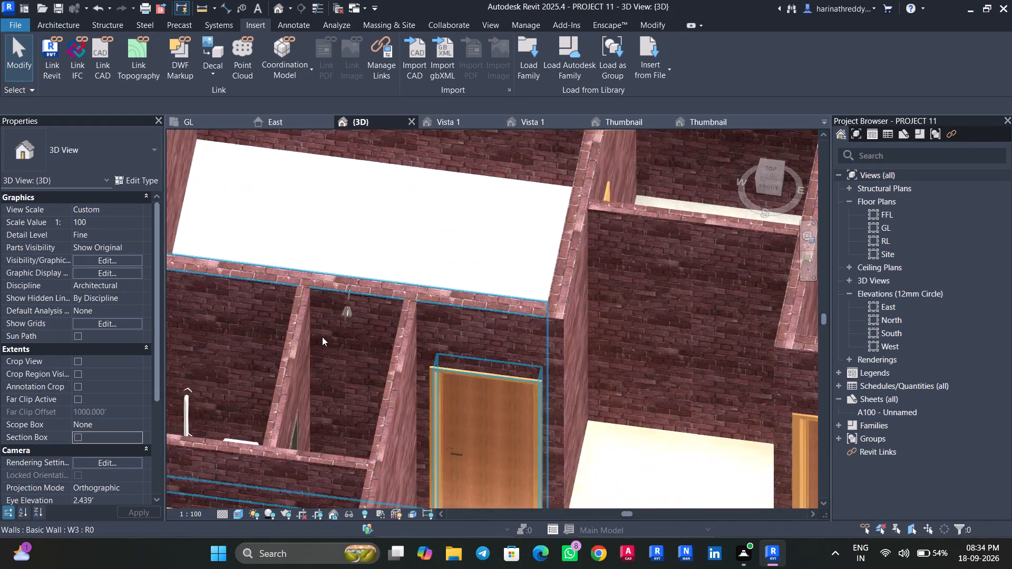
pyautogui.scroll(5, 322, 337)
pyautogui.click(371, 275)
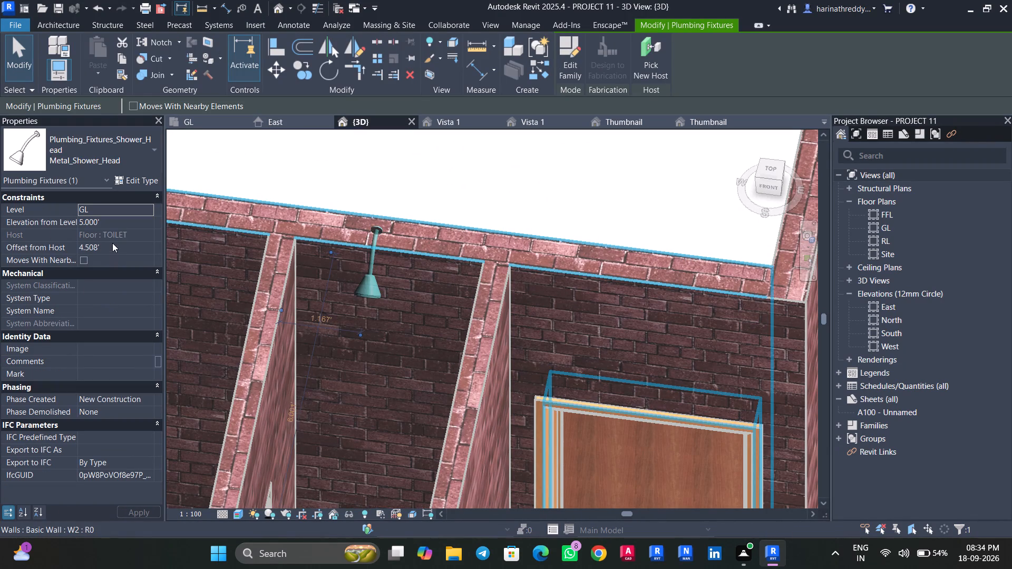
pyautogui.click(122, 217)
pyautogui.press('4')
pyautogui.press('BackSpace')
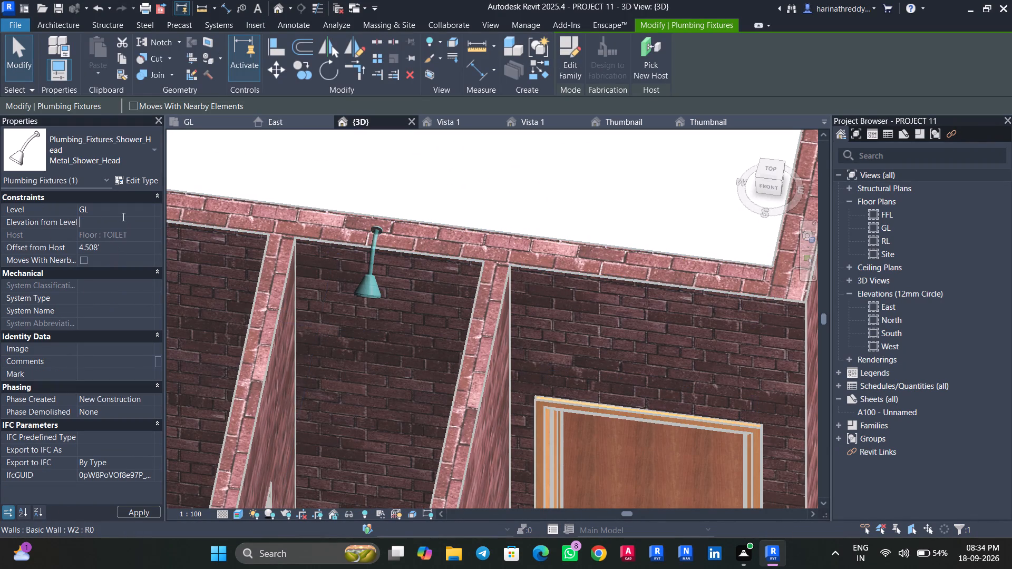
pyautogui.press('3')
pyautogui.press("'")
pyautogui.press('Return')
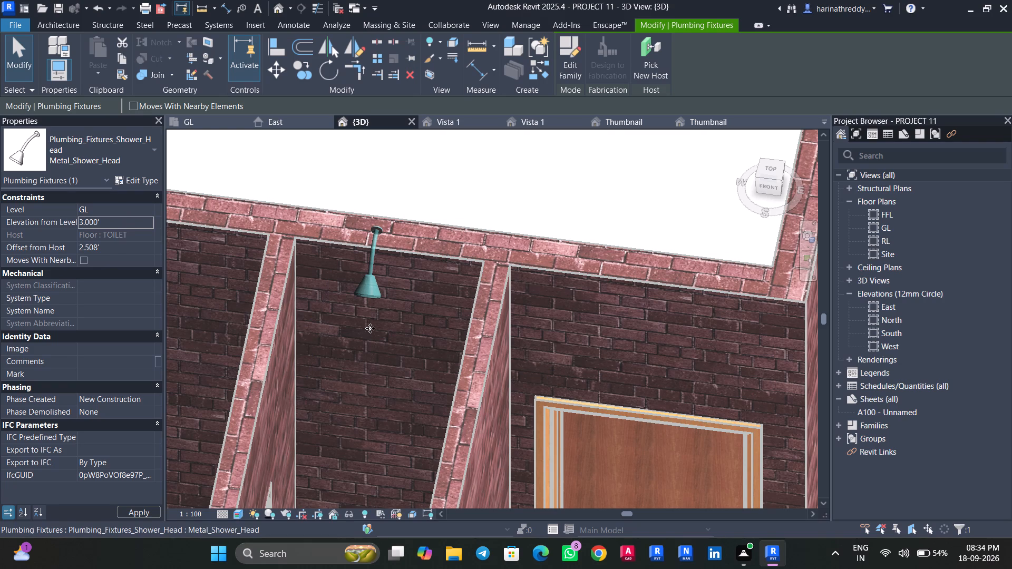
pyautogui.press('Escape')
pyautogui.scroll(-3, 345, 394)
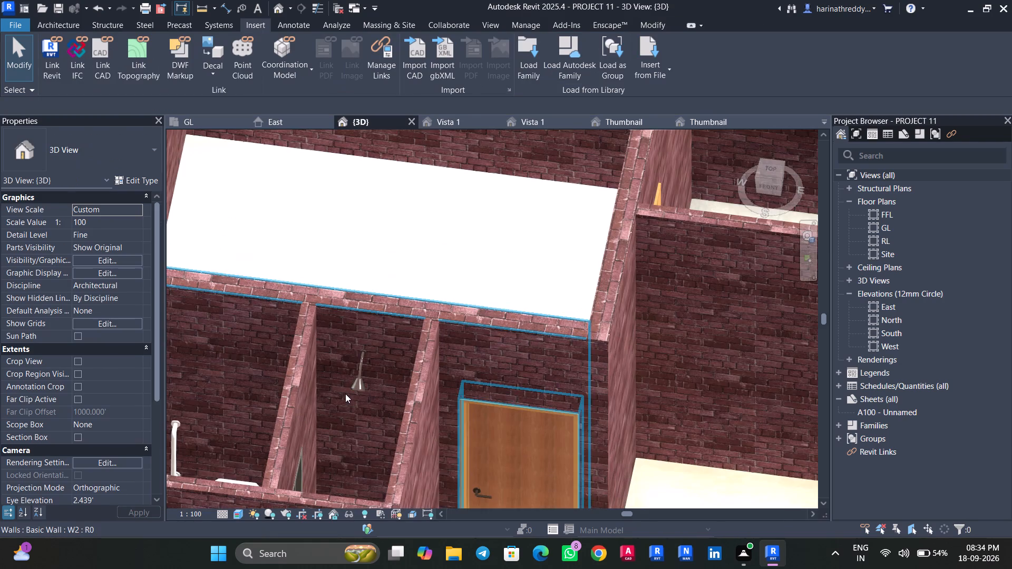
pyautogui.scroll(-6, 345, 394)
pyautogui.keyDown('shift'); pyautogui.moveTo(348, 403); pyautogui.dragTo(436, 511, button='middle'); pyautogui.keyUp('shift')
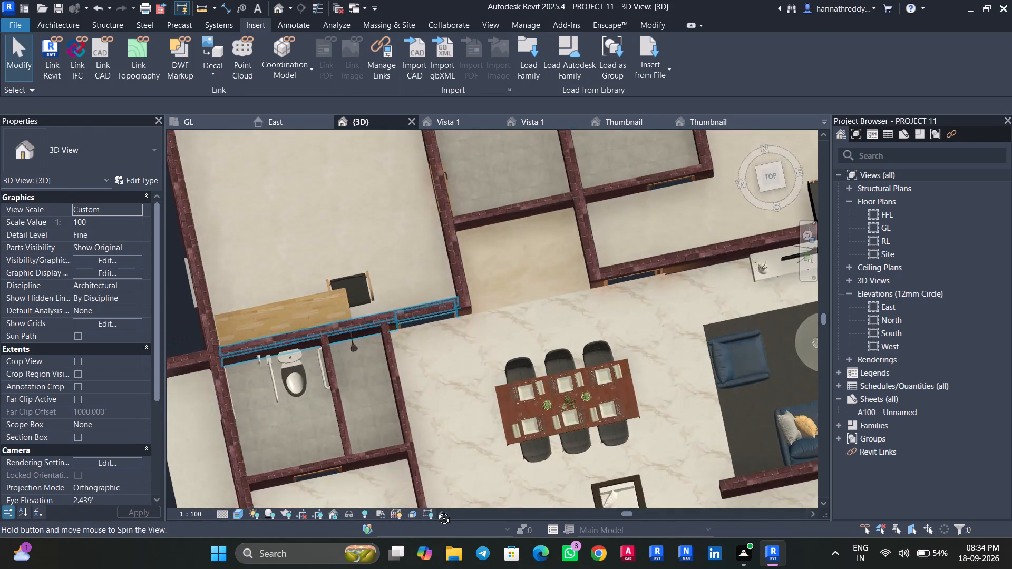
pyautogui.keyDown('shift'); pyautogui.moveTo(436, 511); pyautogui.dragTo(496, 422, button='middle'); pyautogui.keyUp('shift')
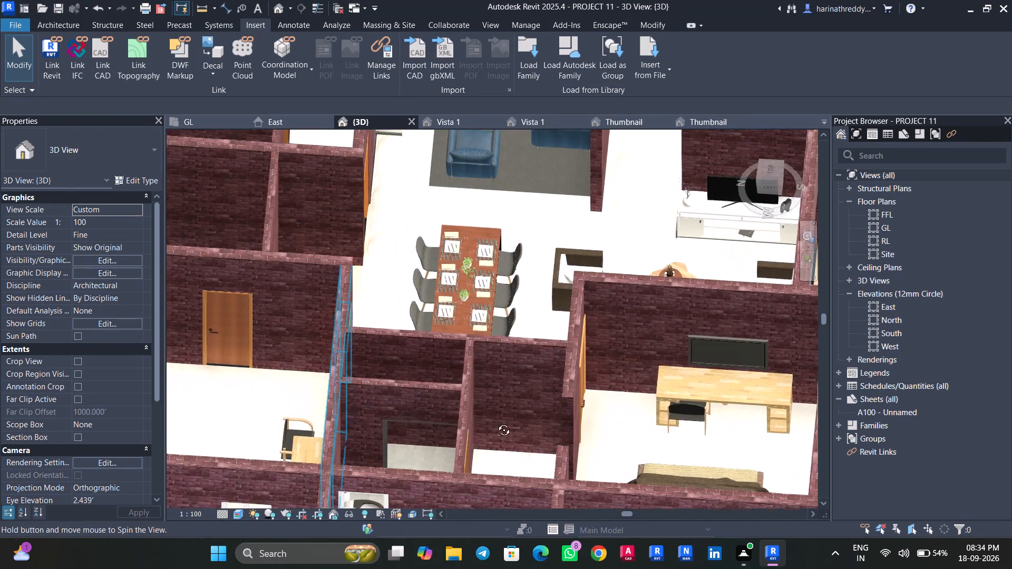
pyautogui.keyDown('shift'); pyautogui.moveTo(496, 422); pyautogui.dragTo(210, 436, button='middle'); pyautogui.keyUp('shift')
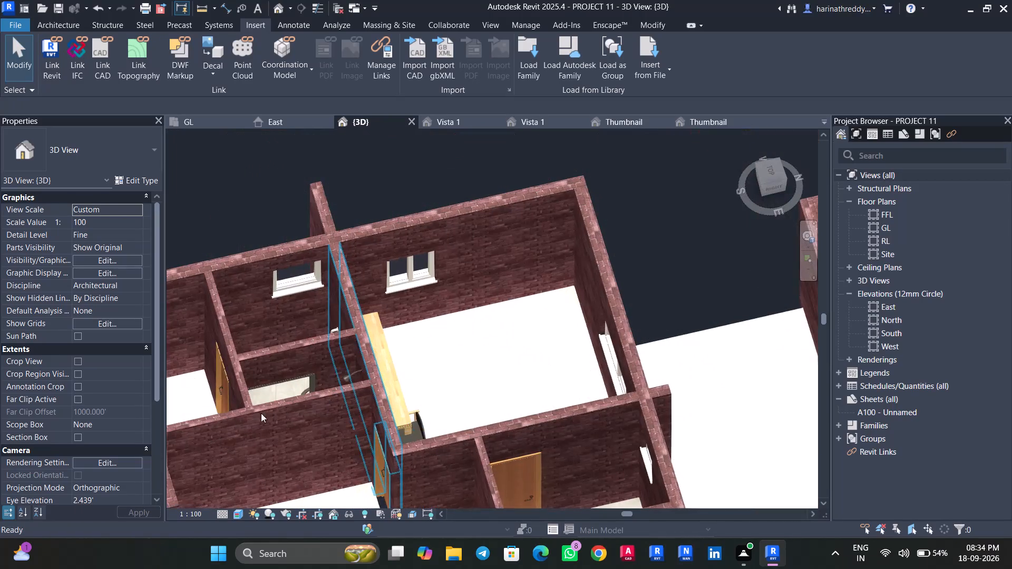
# Load the Plumbing_Fixtures_Sink_Cloakroom family from the Plumbing category of the Autodesk family library.
pyautogui.click(567, 66)
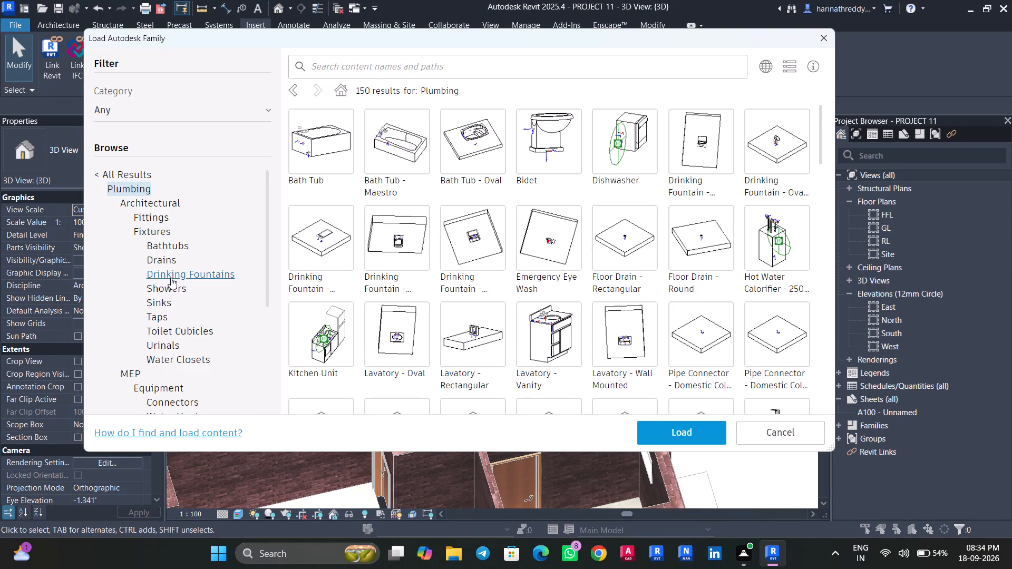
pyautogui.scroll(-7, 446, 273)
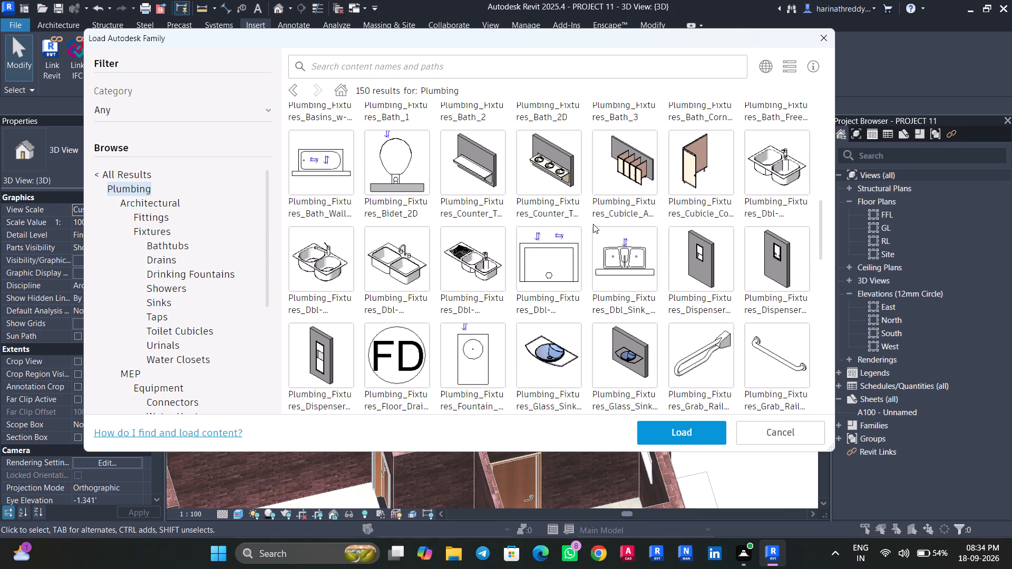
pyautogui.scroll(3, 595, 225)
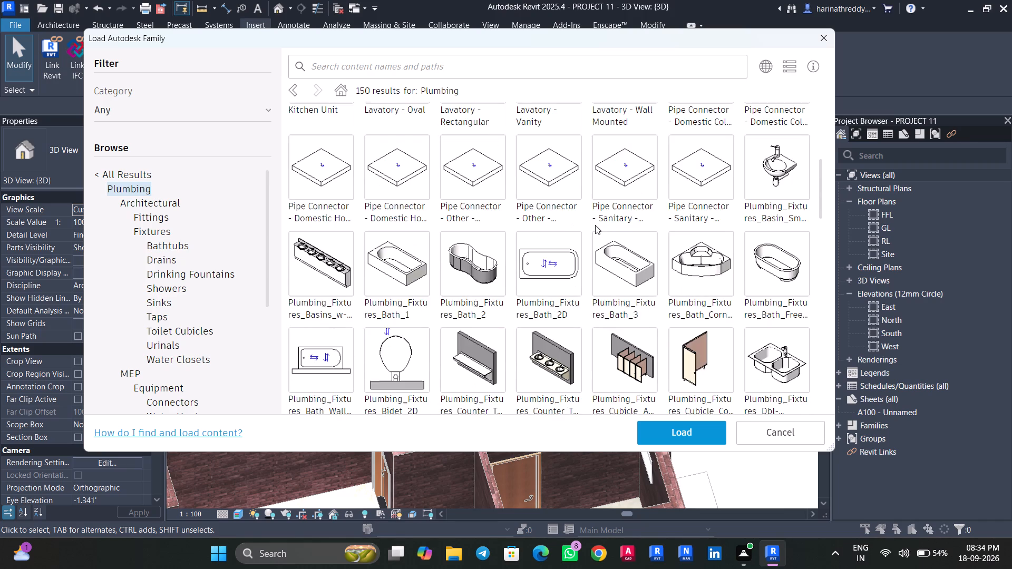
pyautogui.scroll(-4, 595, 225)
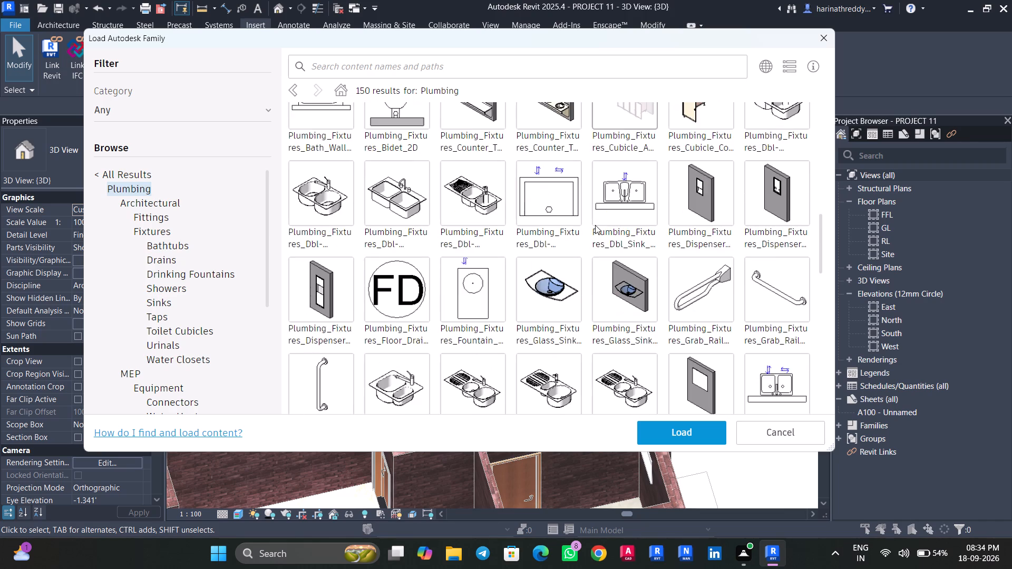
pyautogui.scroll(-3, 595, 225)
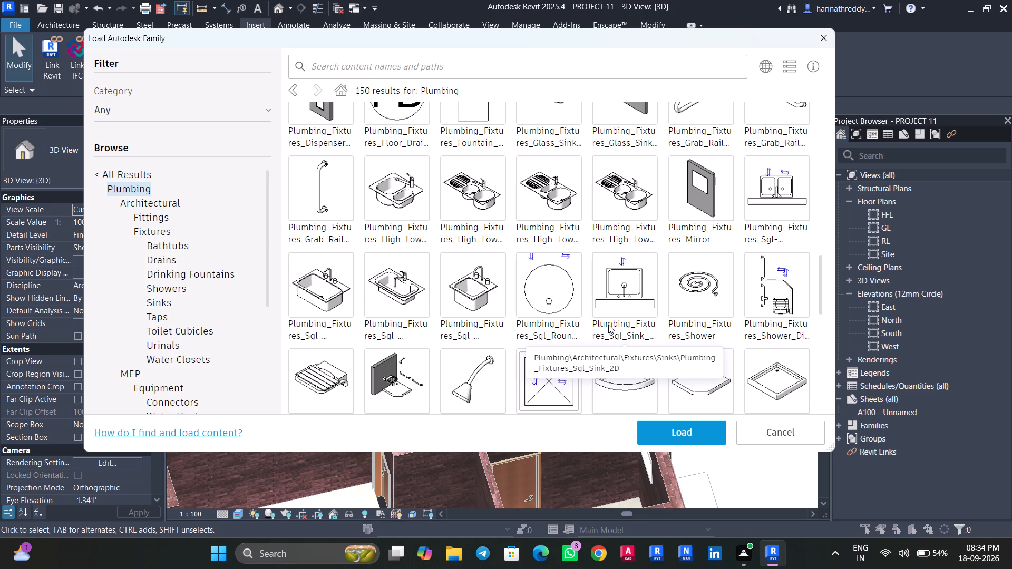
pyautogui.scroll(-5, 608, 325)
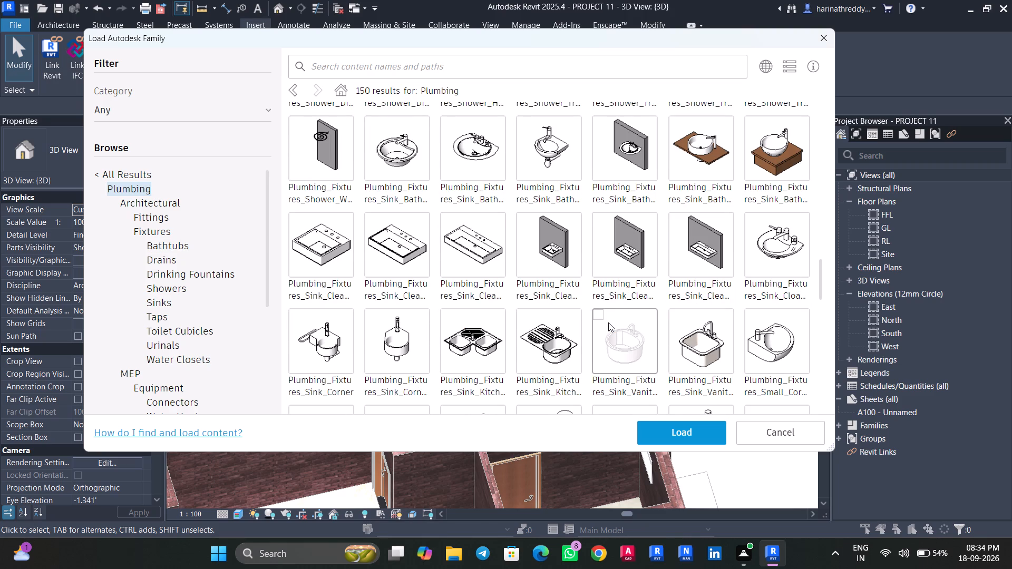
pyautogui.scroll(-2, 608, 322)
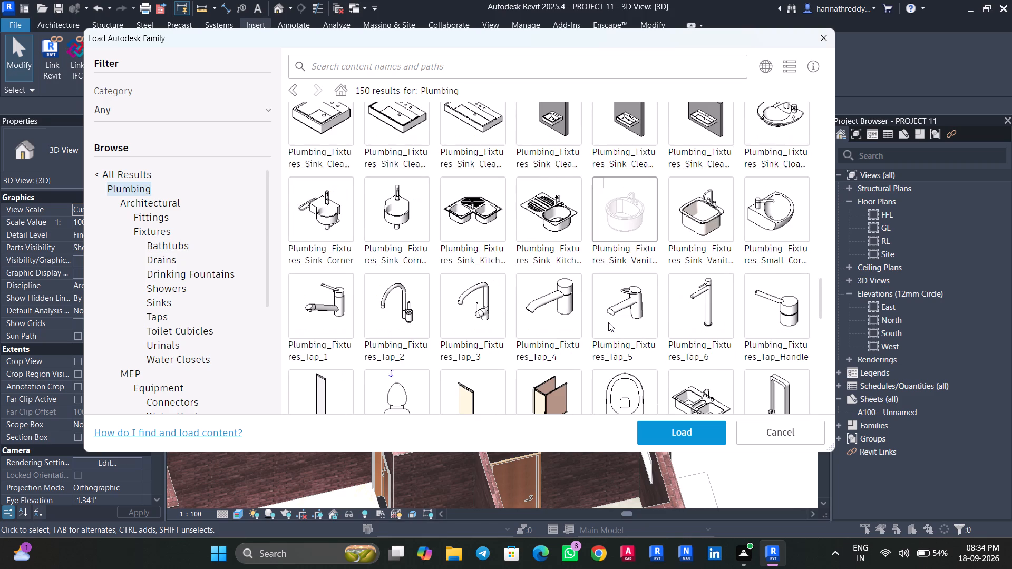
pyautogui.scroll(2, 608, 322)
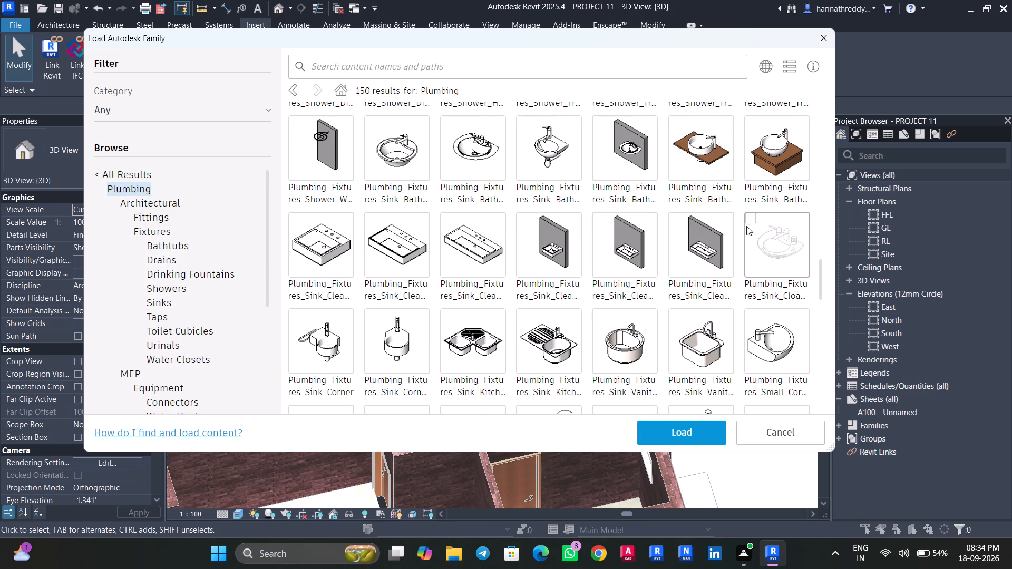
pyautogui.click(746, 222)
pyautogui.click(683, 434)
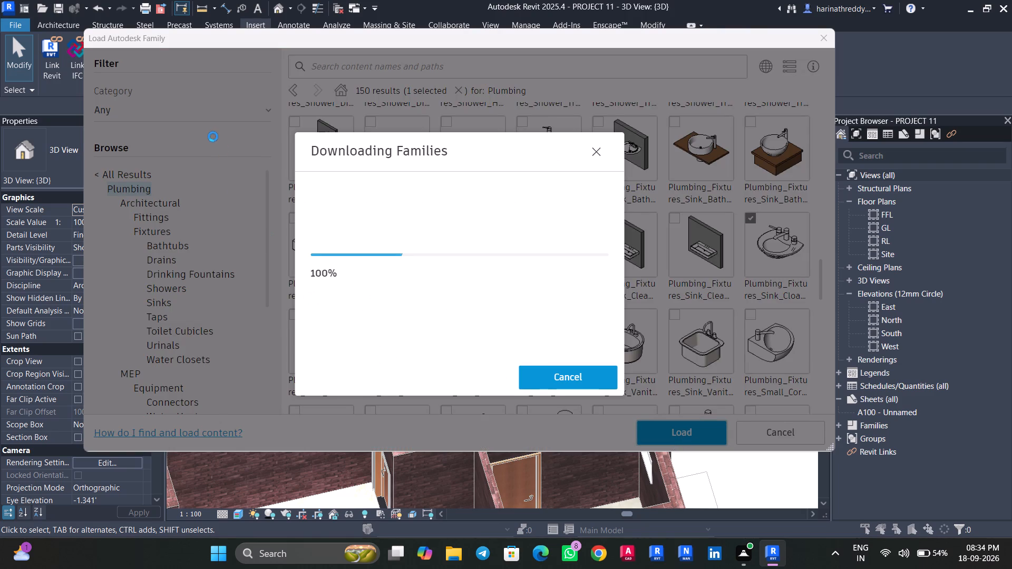
# Place the 440x350x120mm cloakroom sink in the GL plan's M.TOILET, rotated to back onto the wall at the basin shown on the underlay.
pyautogui.click(210, 123)
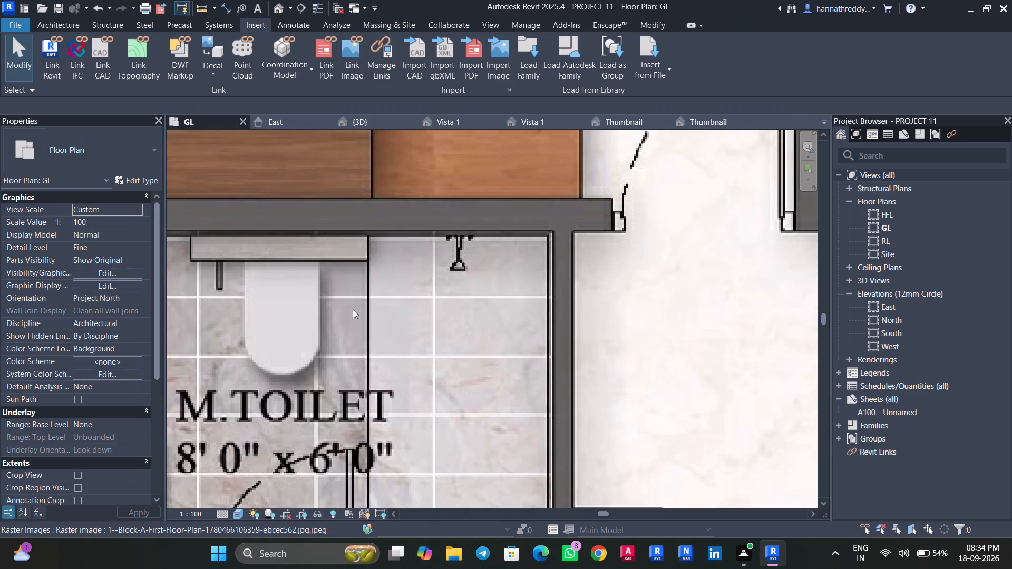
pyautogui.scroll(-8, 342, 347)
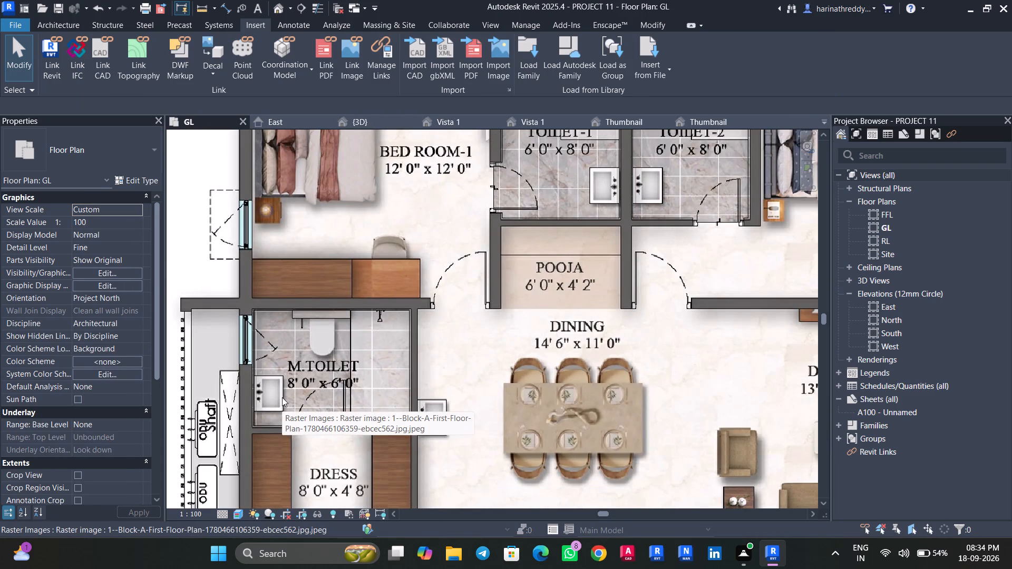
pyautogui.write('cm')
pyautogui.scroll(4, 261, 401)
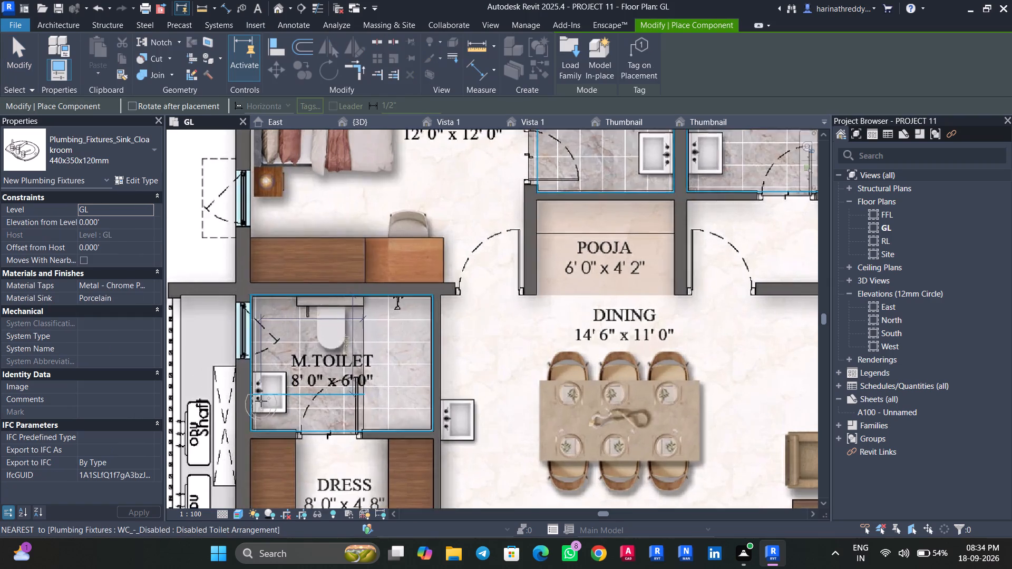
pyautogui.press('space')
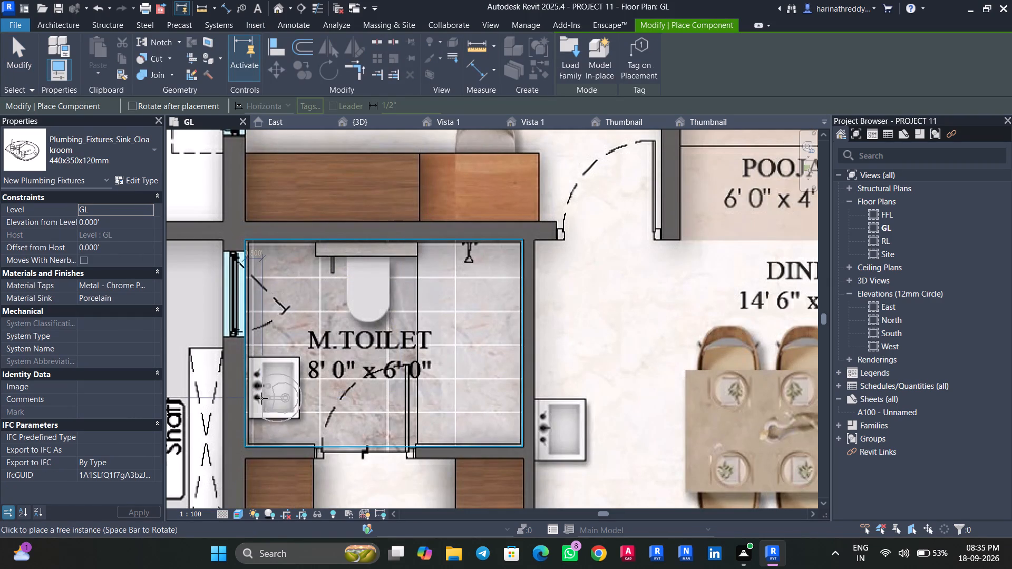
pyautogui.scroll(3, 255, 387)
pyautogui.scroll(-1, 255, 387)
pyautogui.scroll(5, 255, 387)
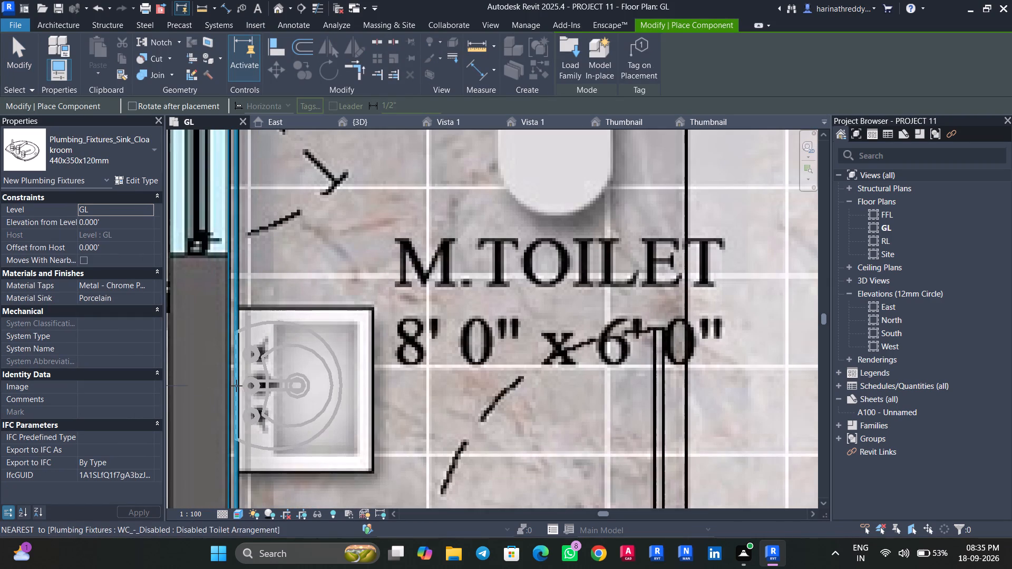
pyautogui.click(236, 386)
pyautogui.scroll(-8, 236, 386)
pyautogui.press('Escape')
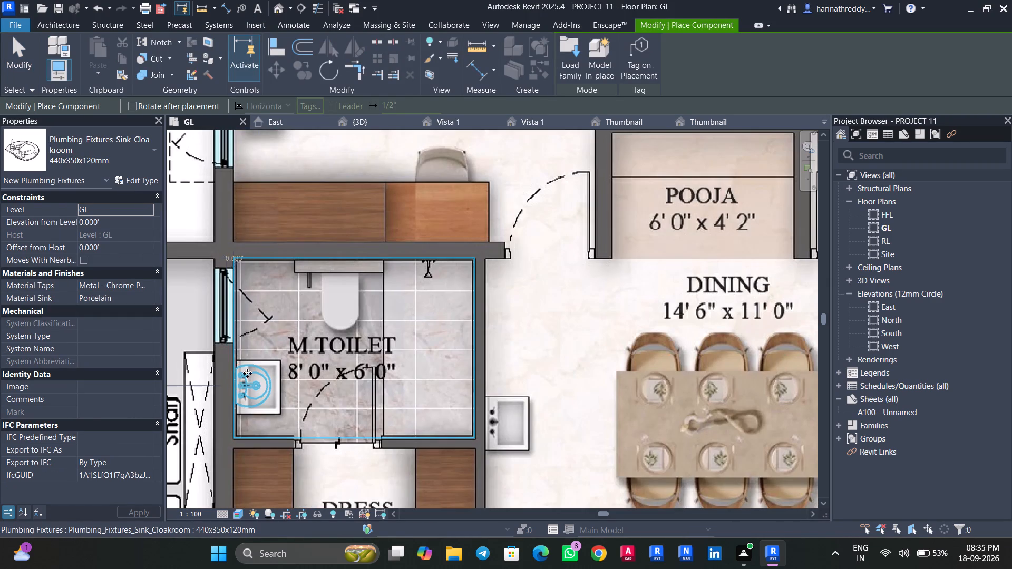
pyautogui.press('Escape')
pyautogui.press('Escape')
pyautogui.press('Escape')
pyautogui.press('Escape')
# In the 3D view, set the master toilet cloakroom sink's elevation from level to 4'.
pyautogui.click(378, 117)
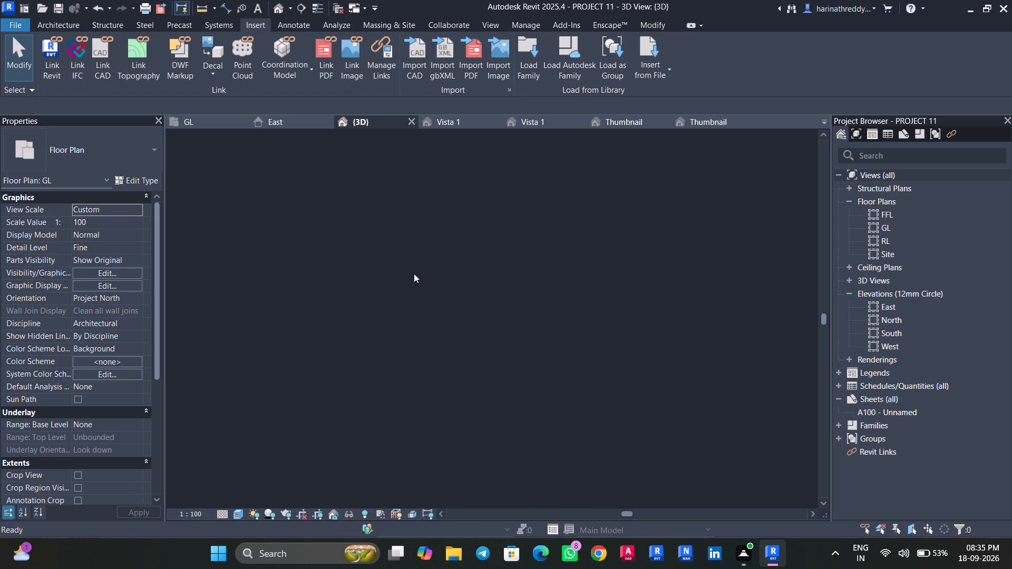
pyautogui.scroll(-8, 433, 341)
pyautogui.keyDown('shift'); pyautogui.moveTo(434, 342); pyautogui.dragTo(443, 426, button='middle'); pyautogui.keyUp('shift')
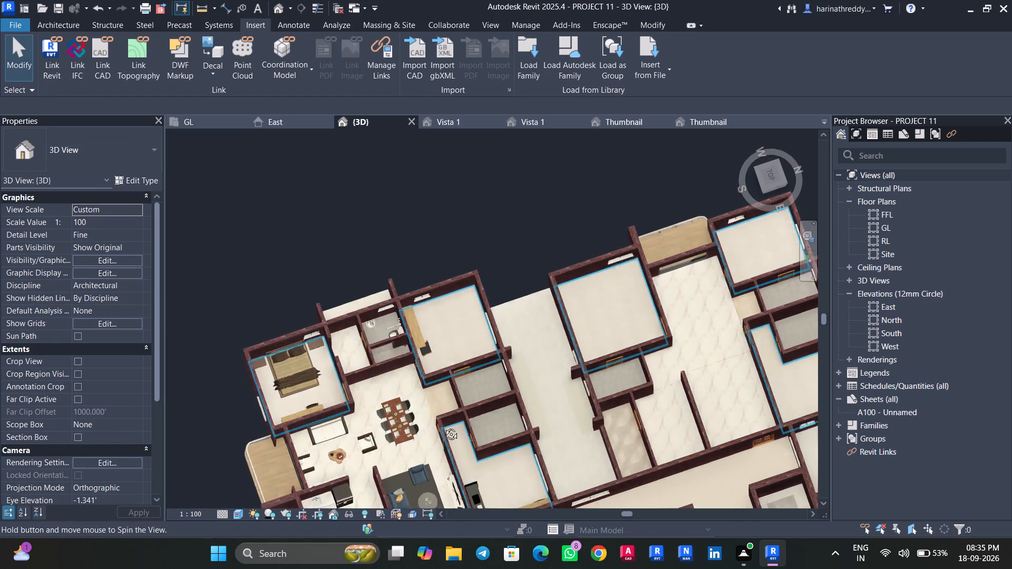
pyautogui.keyDown('shift'); pyautogui.moveTo(443, 426); pyautogui.dragTo(442, 424, button='middle'); pyautogui.keyUp('shift')
pyautogui.scroll(10, 379, 312)
pyautogui.scroll(-1, 367, 331)
pyautogui.scroll(3, 367, 331)
pyautogui.click(367, 331)
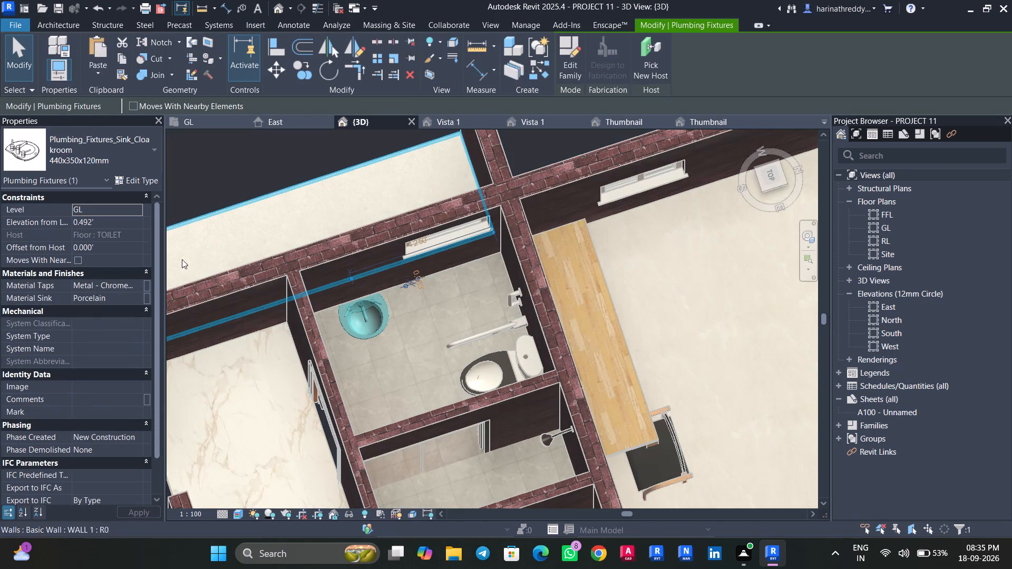
pyautogui.click(111, 229)
pyautogui.doubleClick(112, 225)
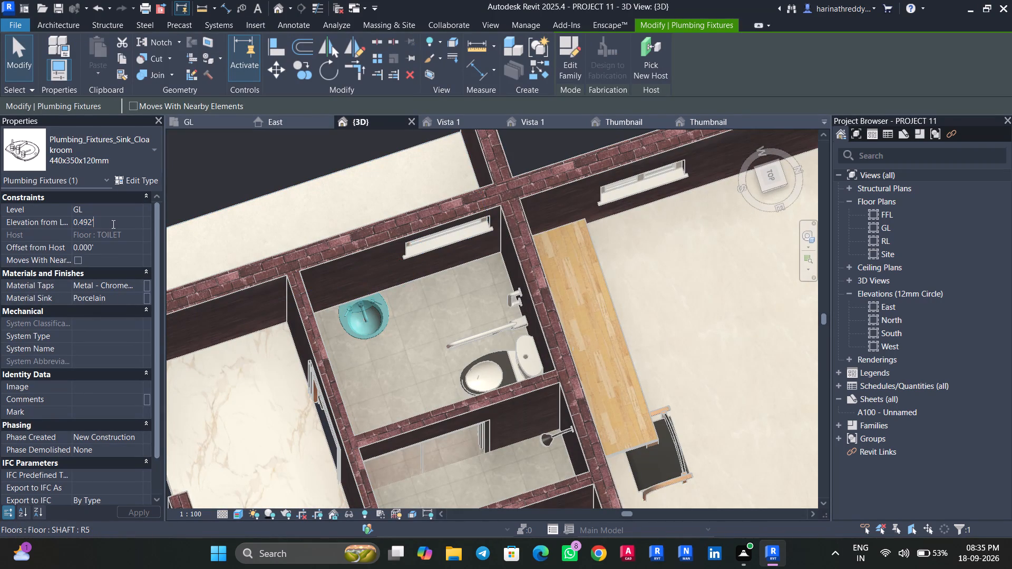
pyautogui.doubleClick(115, 224)
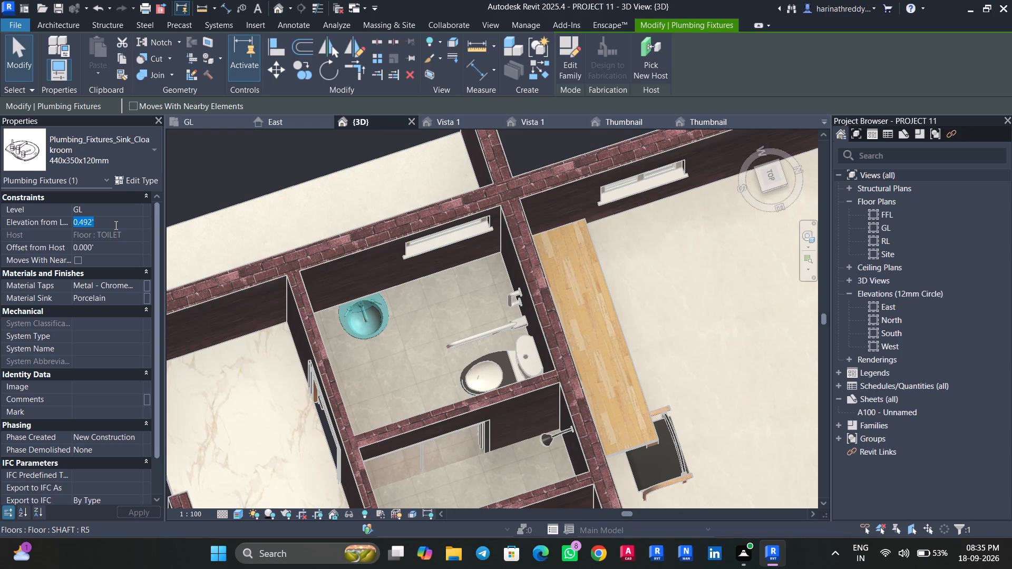
pyautogui.write("4'")
pyautogui.press('Return')
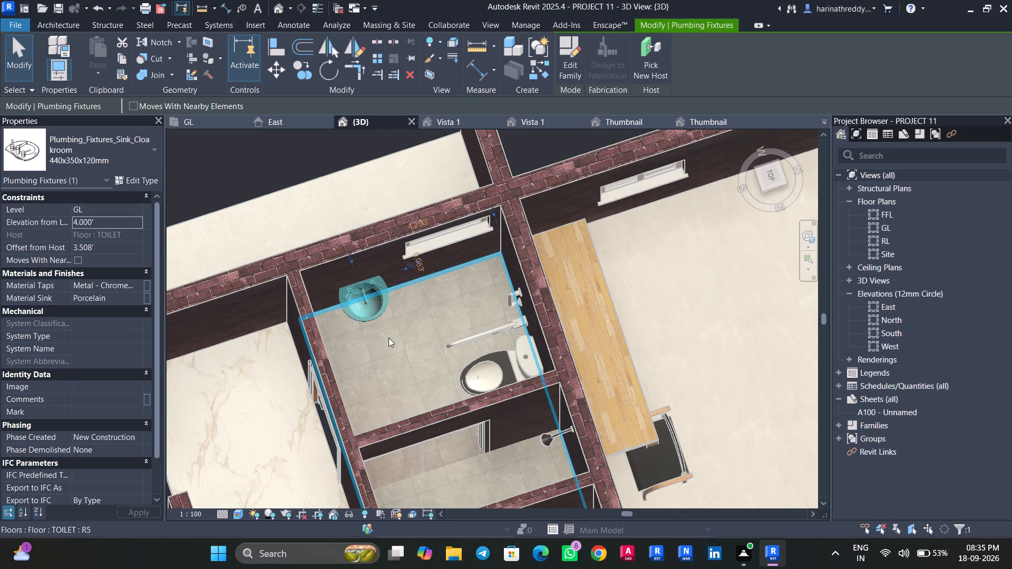
pyautogui.scroll(-2, 390, 338)
pyautogui.press('Escape')
# Examine the cloakroom sink's height and position against the master toilet wall in the 3D view.
pyautogui.keyDown('shift'); pyautogui.moveTo(392, 338); pyautogui.dragTo(380, 249, button='middle'); pyautogui.keyUp('shift')
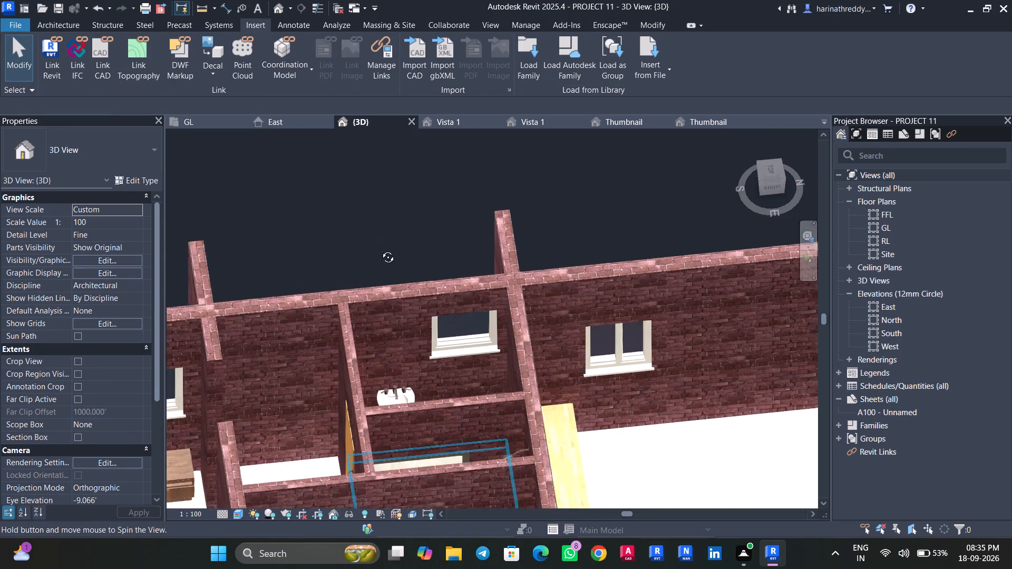
pyautogui.keyDown('shift'); pyautogui.moveTo(380, 249); pyautogui.dragTo(406, 371, button='middle'); pyautogui.keyUp('shift')
pyautogui.scroll(9, 347, 288)
pyautogui.keyDown('shift'); pyautogui.moveTo(386, 378); pyautogui.dragTo(385, 370, button='middle'); pyautogui.keyUp('shift')
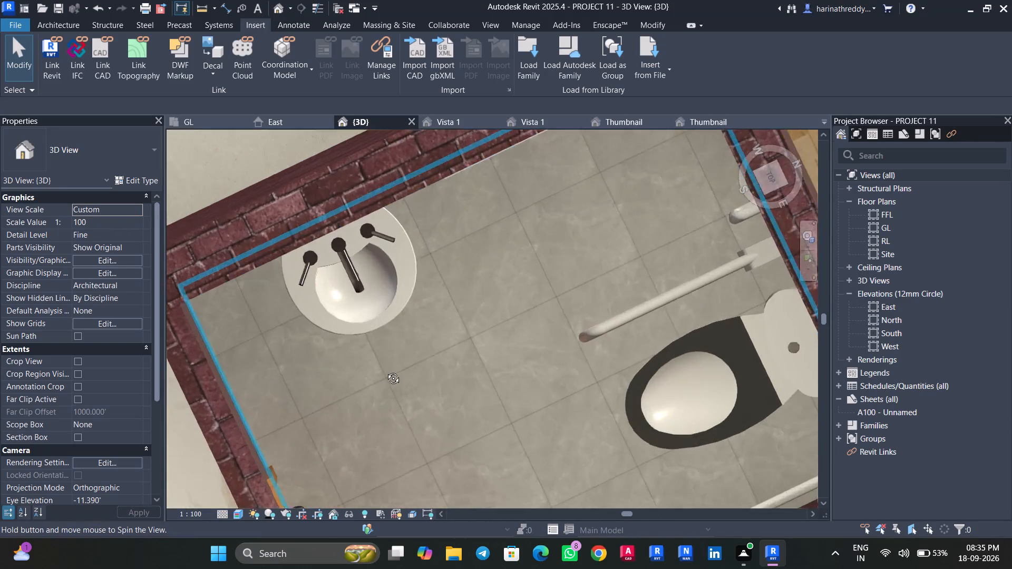
pyautogui.keyDown('shift'); pyautogui.moveTo(385, 370); pyautogui.dragTo(390, 341, button='middle'); pyautogui.keyUp('shift')
pyautogui.click(387, 388)
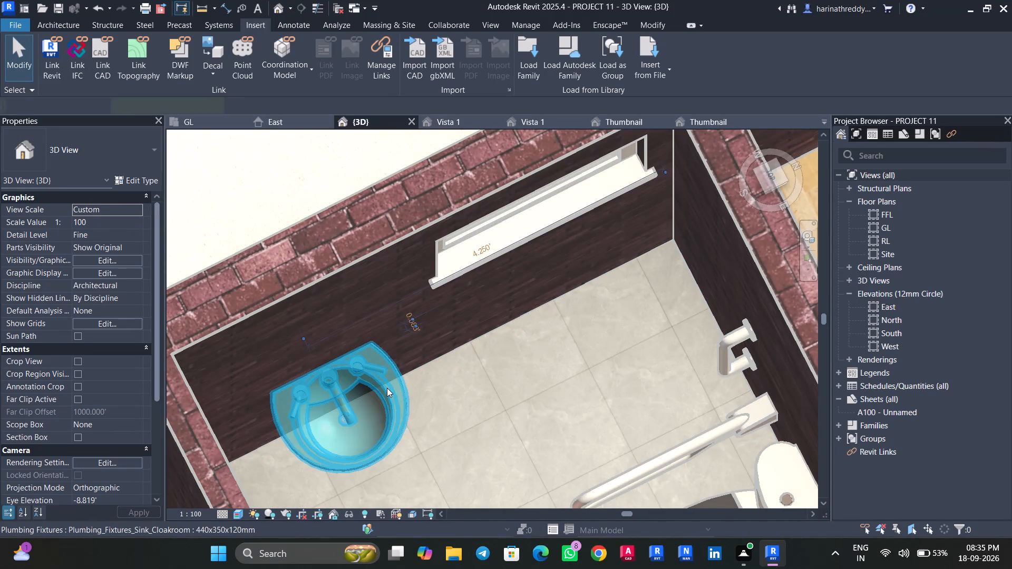
pyautogui.scroll(-9, 387, 388)
pyautogui.press('Escape')
pyautogui.scroll(-8, 372, 509)
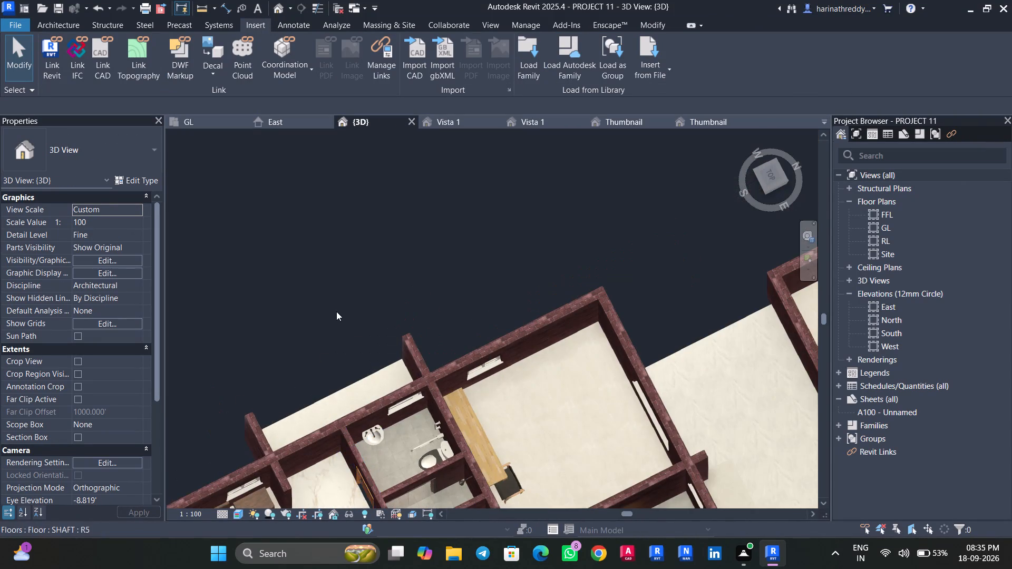
pyautogui.scroll(-6, 336, 311)
pyautogui.keyDown('shift'); pyautogui.moveTo(336, 311); pyautogui.dragTo(364, 268, button='middle'); pyautogui.keyUp('shift')
# Save the PROJECT 11 model.
pyautogui.hotkey('ctrl', 's')
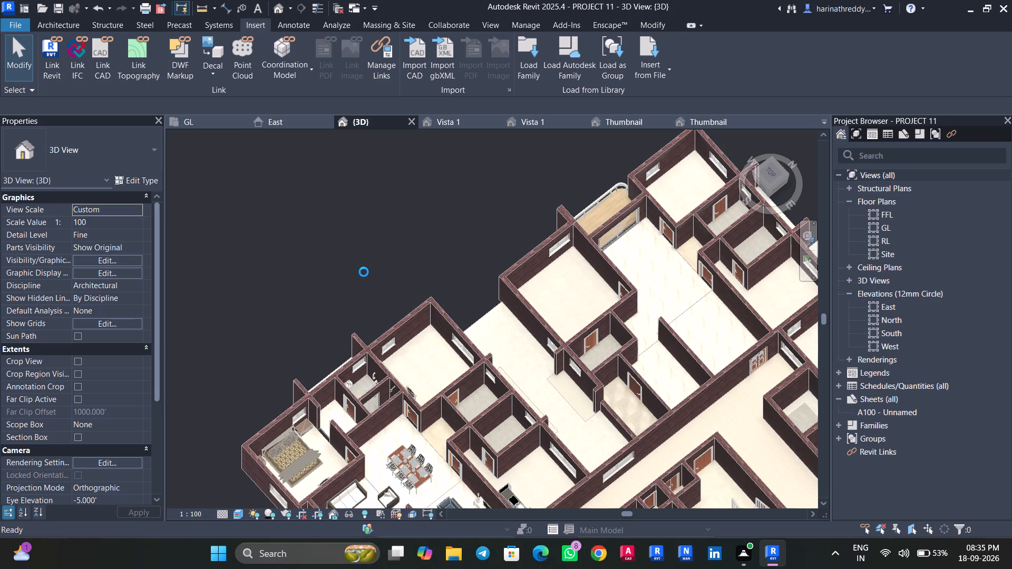
pyautogui.scroll(-4, 364, 272)
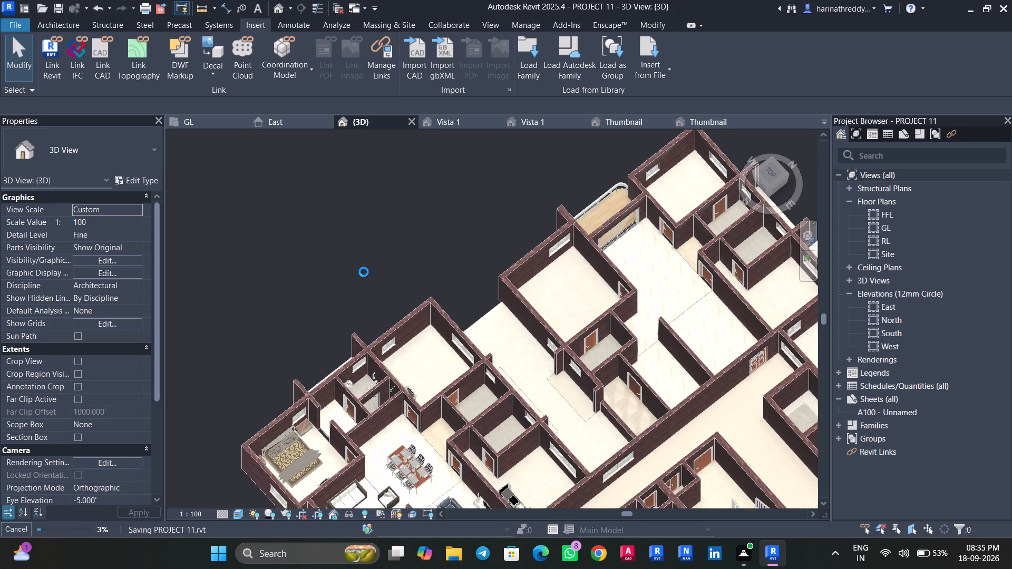
pyautogui.scroll(-3, 364, 280)
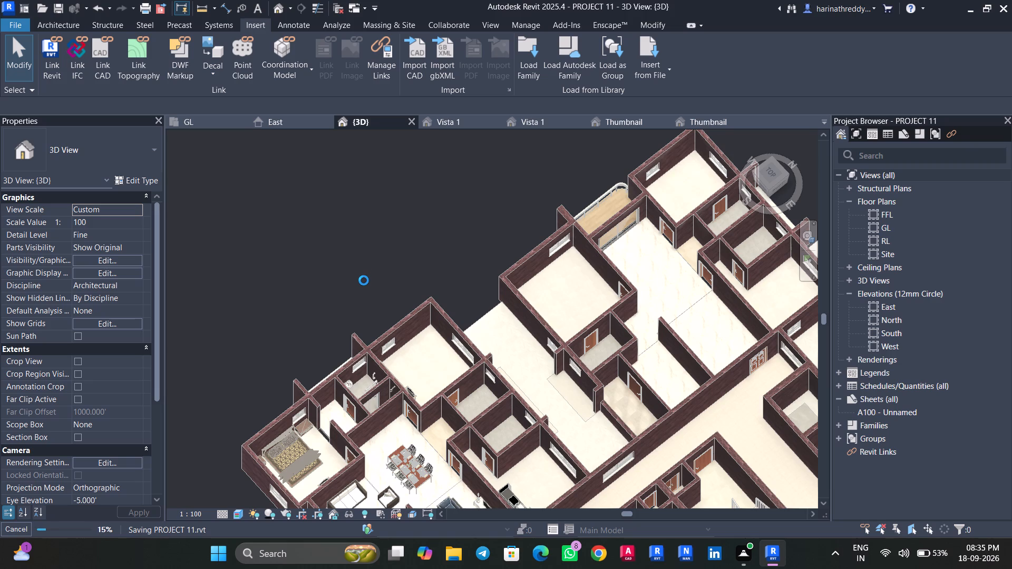
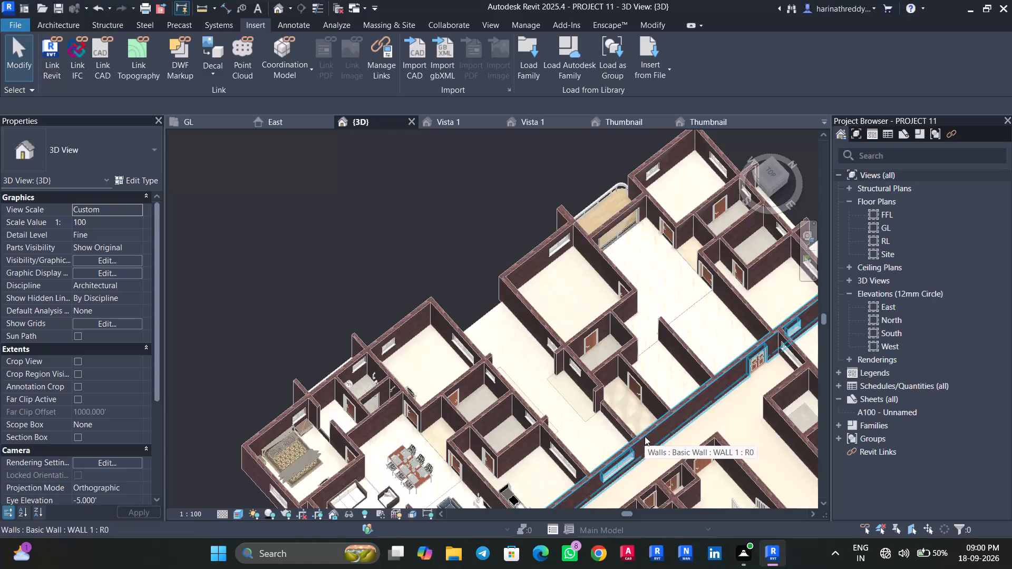
# Examine the whole apartment block in the 3D view, from above and from the sides.
pyautogui.scroll(1, 411, 165)
pyautogui.scroll(-20, 411, 165)
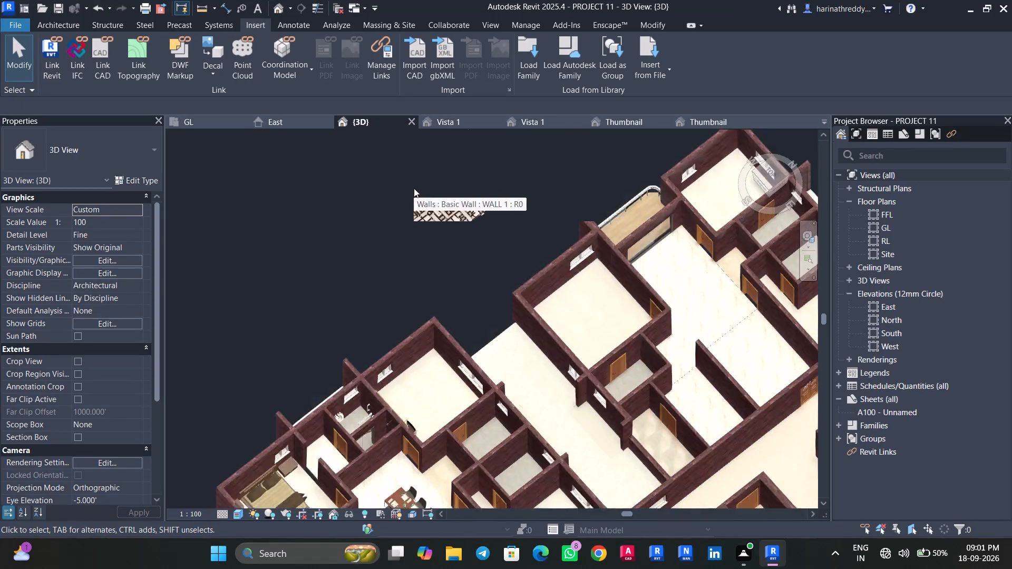
pyautogui.scroll(-3, 414, 188)
pyautogui.scroll(10, 420, 224)
pyautogui.moveTo(426, 258); pyautogui.dragTo(425, 454, button='middle')
pyautogui.scroll(6, 425, 454)
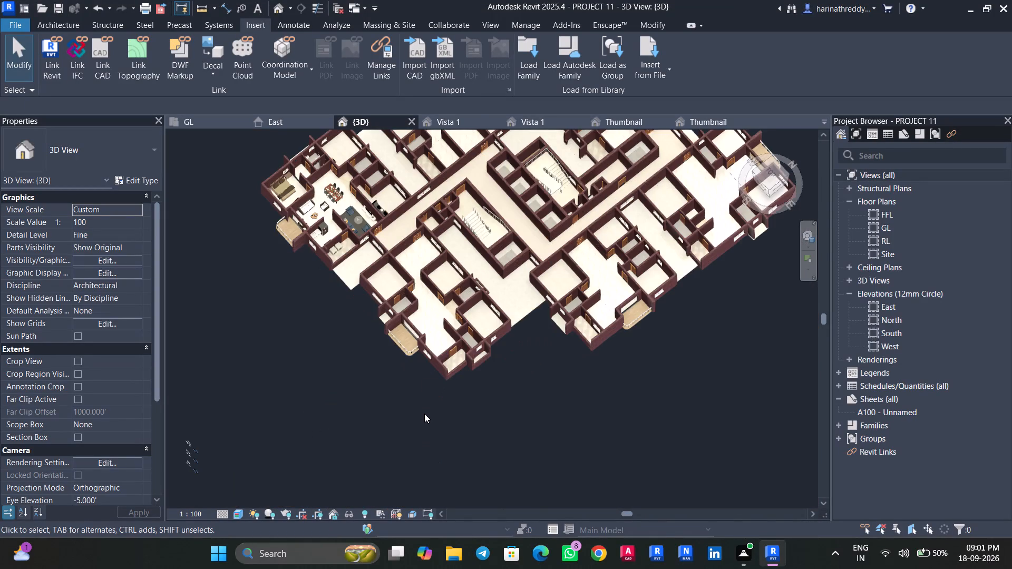
pyautogui.keyDown('shift'); pyautogui.moveTo(414, 424); pyautogui.dragTo(589, 193, button='middle'); pyautogui.keyUp('shift')
pyautogui.moveTo(587, 215); pyautogui.dragTo(637, 476, button='middle')
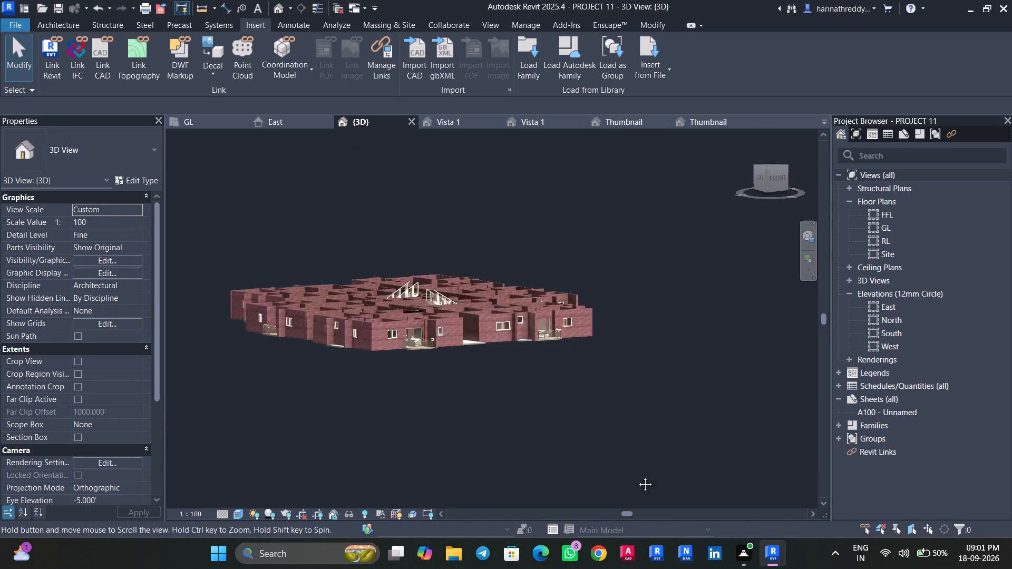
pyautogui.moveTo(637, 476); pyautogui.dragTo(642, 494, button='middle')
pyautogui.scroll(6, 570, 469)
pyautogui.scroll(1, 472, 479)
pyautogui.moveTo(476, 481); pyautogui.dragTo(751, 475, button='middle')
pyautogui.scroll(-4, 734, 463)
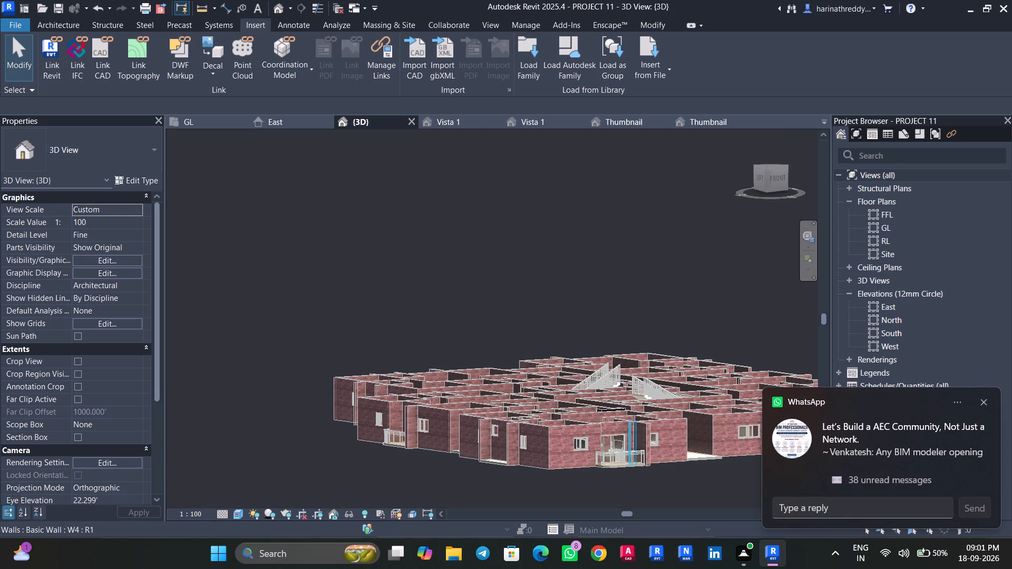
pyautogui.click(984, 403)
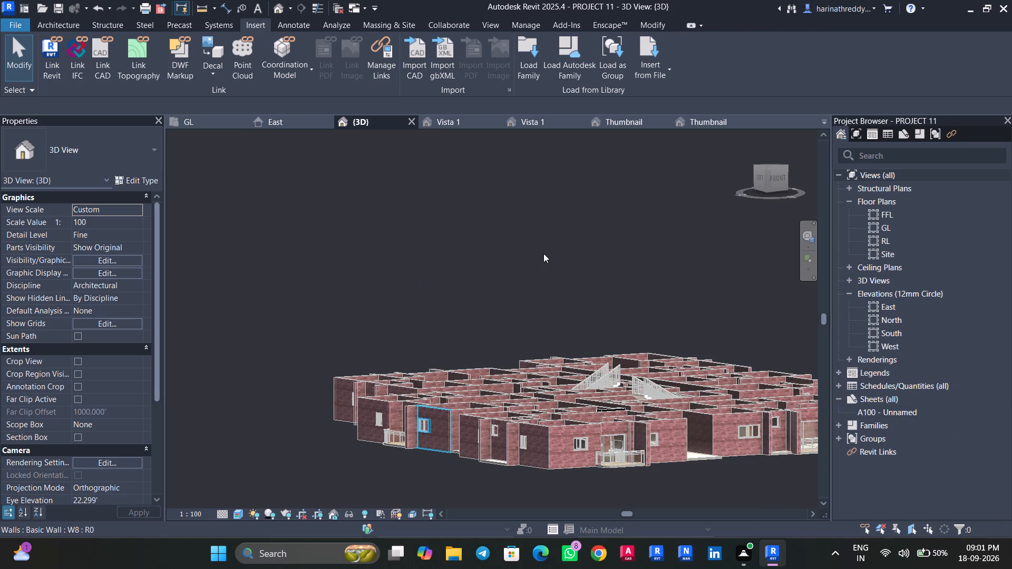
pyautogui.keyDown('shift'); pyautogui.moveTo(554, 259); pyautogui.dragTo(490, 328, button='middle'); pyautogui.keyUp('shift')
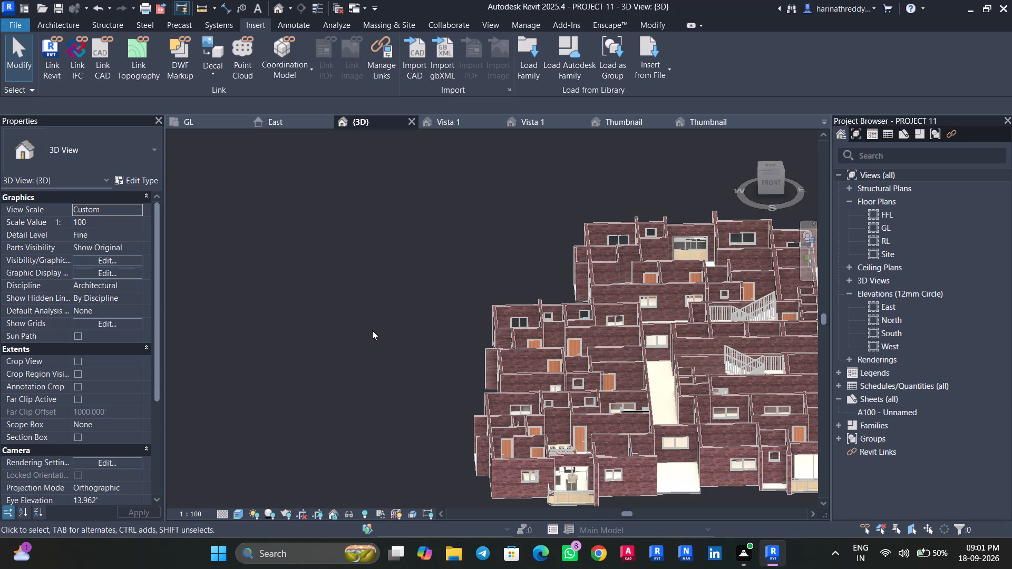
pyautogui.scroll(-2, 372, 330)
pyautogui.scroll(2, 392, 380)
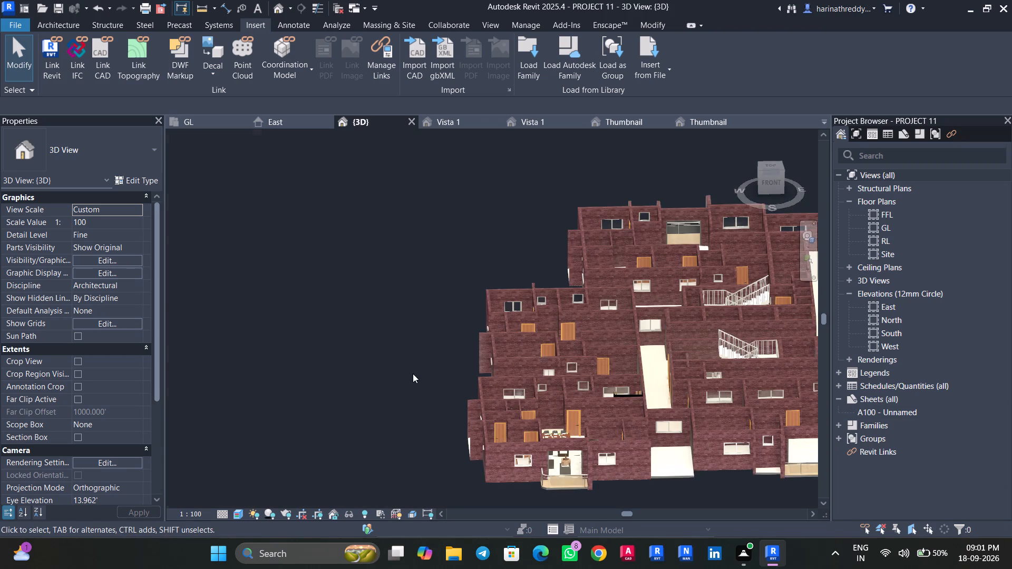
pyautogui.moveTo(414, 374); pyautogui.dragTo(302, 373, button='middle')
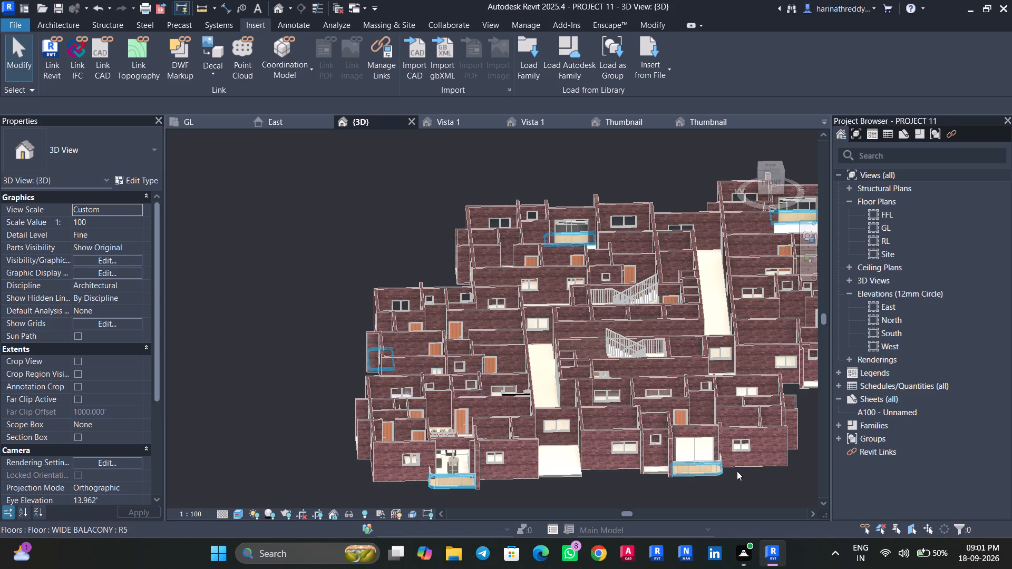
# Examine the furnished apartment's bedrooms, dining, living, kitchen and master toilet in the 3D view from several angles.
pyautogui.scroll(-3, 737, 471)
pyautogui.scroll(12, 496, 482)
pyautogui.moveTo(452, 483); pyautogui.dragTo(260, 462, button='middle')
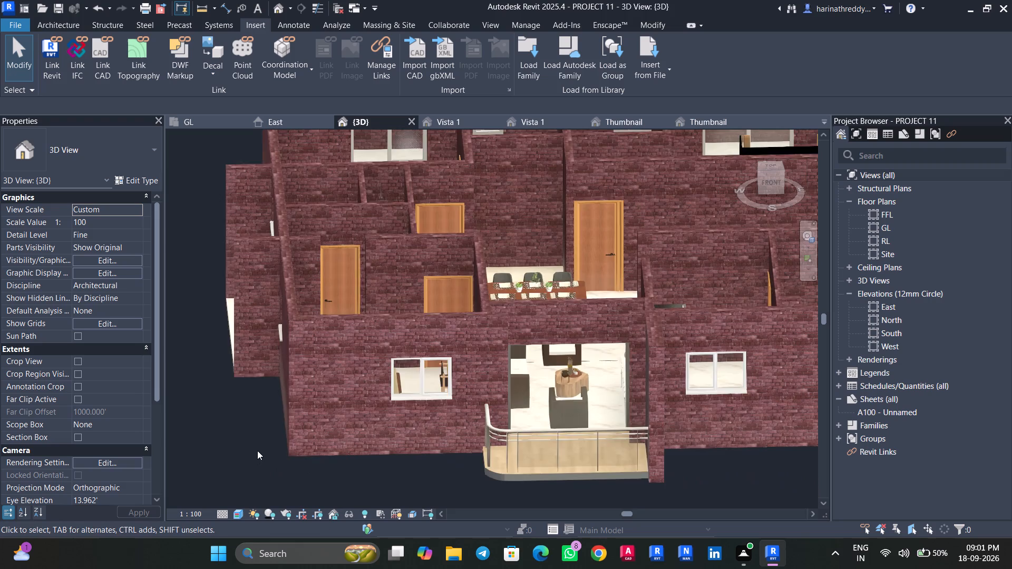
pyautogui.keyDown('shift'); pyautogui.moveTo(276, 407); pyautogui.dragTo(368, 562, button='middle'); pyautogui.keyUp('shift')
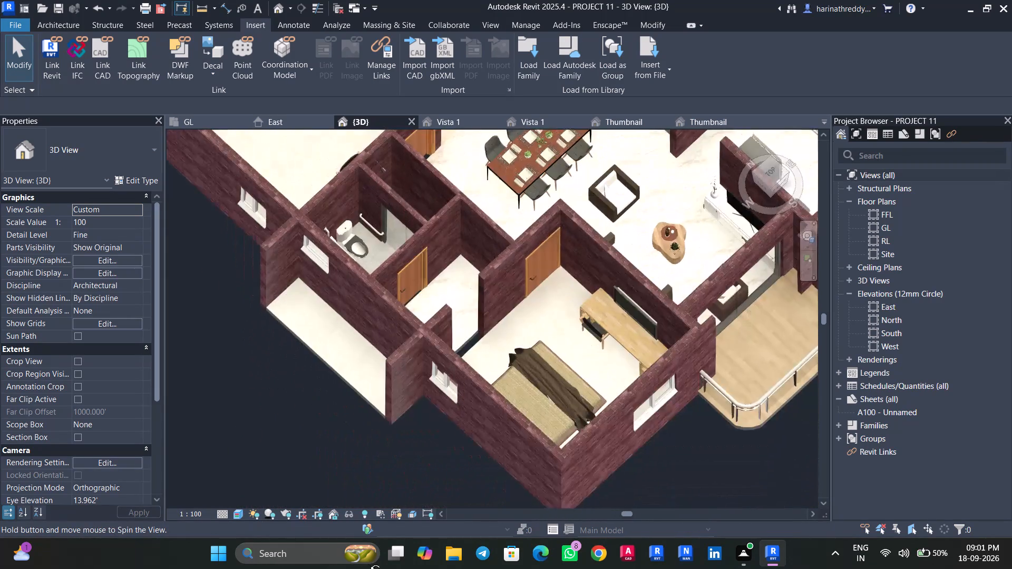
pyautogui.keyDown('shift'); pyautogui.moveTo(368, 562); pyautogui.dragTo(491, 483, button='middle'); pyautogui.keyUp('shift')
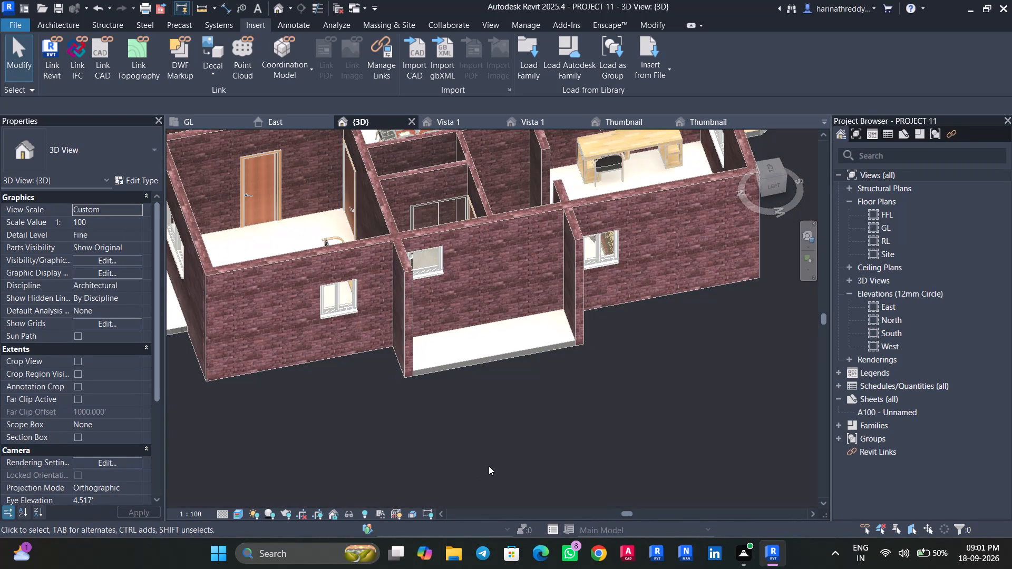
pyautogui.moveTo(723, 357); pyautogui.dragTo(648, 536, button='middle')
pyautogui.scroll(9, 568, 331)
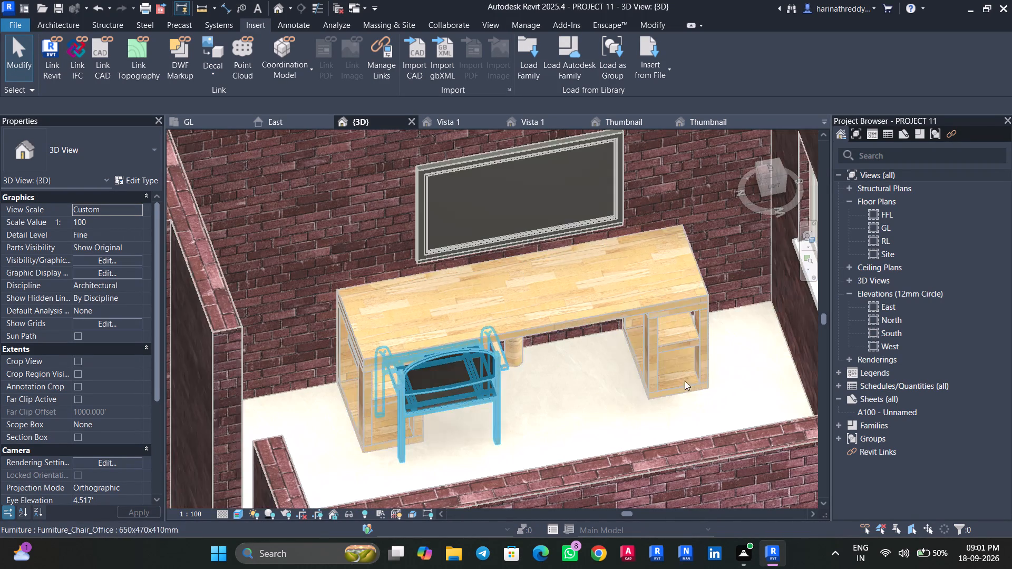
pyautogui.scroll(-7, 772, 371)
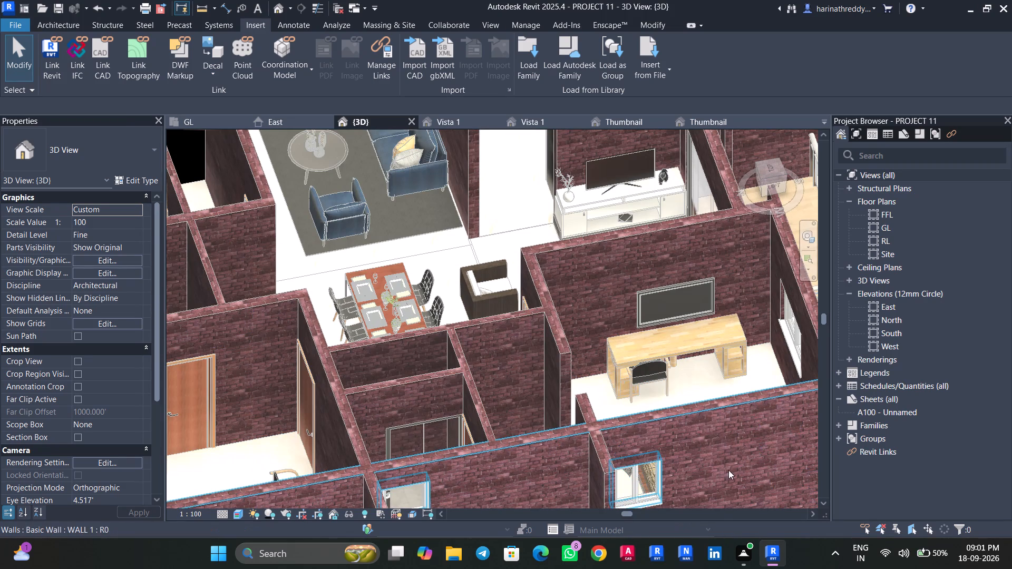
pyautogui.scroll(-8, 620, 299)
pyautogui.scroll(-1, 770, 370)
pyautogui.keyDown('shift'); pyautogui.moveTo(769, 367); pyautogui.dragTo(699, 421, button='middle'); pyautogui.keyUp('shift')
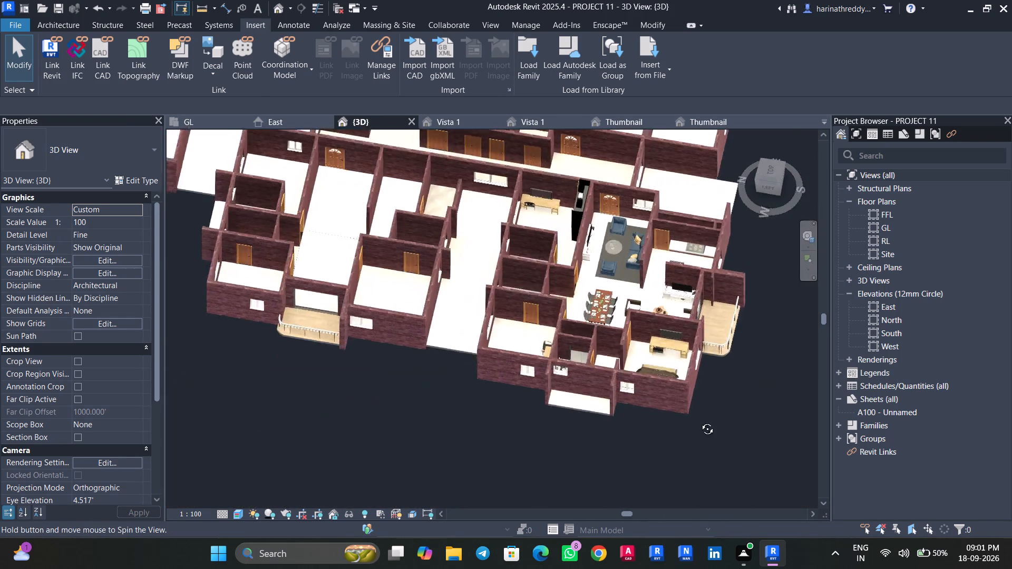
pyautogui.keyDown('shift'); pyautogui.moveTo(699, 421); pyautogui.dragTo(415, 430, button='middle'); pyautogui.keyUp('shift')
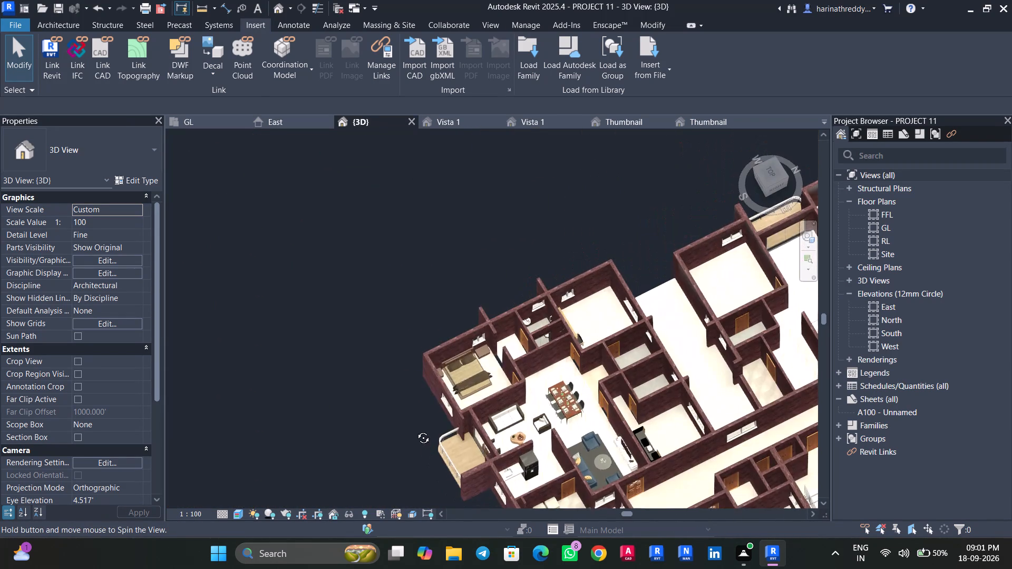
pyautogui.keyDown('shift'); pyautogui.moveTo(415, 430); pyautogui.dragTo(407, 385, button='middle'); pyautogui.keyUp('shift')
pyautogui.keyDown('shift'); pyautogui.scroll(1, 407, 385); pyautogui.keyUp('shift')
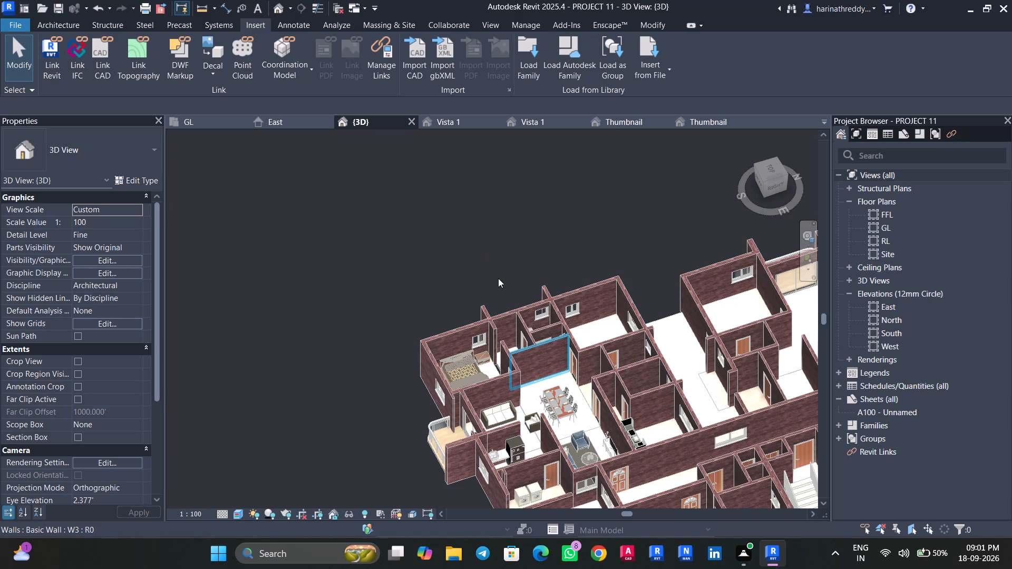
pyautogui.keyDown('shift'); pyautogui.moveTo(614, 154); pyautogui.dragTo(473, 154, button='middle'); pyautogui.keyUp('shift')
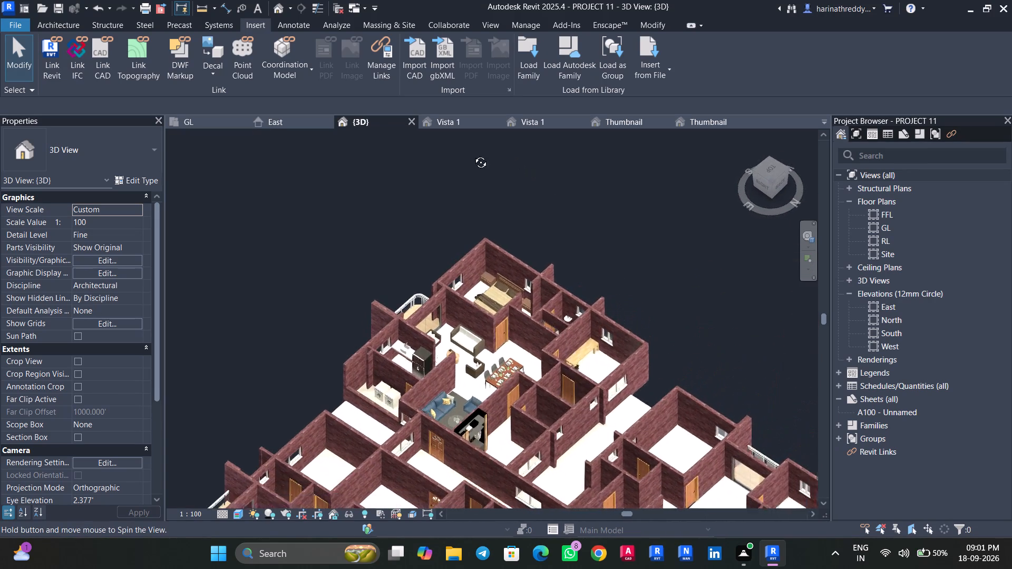
pyautogui.keyDown('shift'); pyautogui.moveTo(473, 154); pyautogui.dragTo(512, 310, button='middle'); pyautogui.keyUp('shift')
pyautogui.keyDown('shift'); pyautogui.moveTo(514, 321); pyautogui.dragTo(595, 259, button='middle'); pyautogui.keyUp('shift')
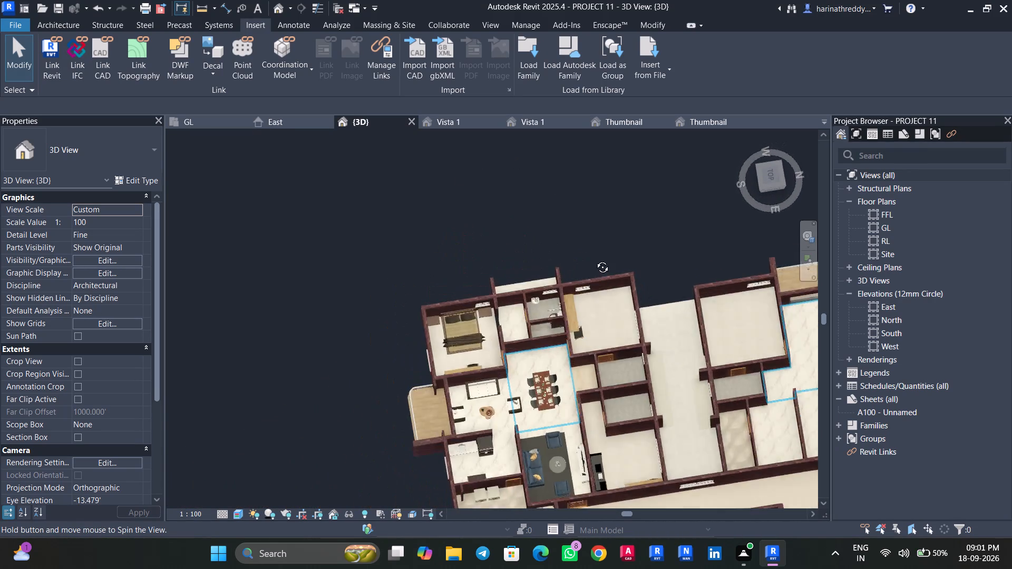
pyautogui.keyDown('shift'); pyautogui.moveTo(595, 259); pyautogui.dragTo(735, 255, button='middle'); pyautogui.keyUp('shift')
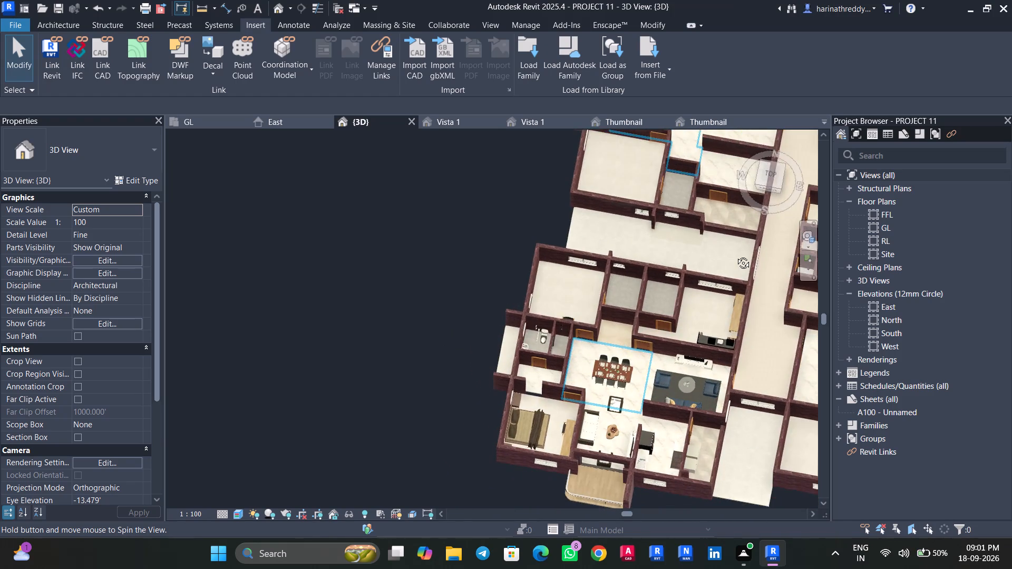
pyautogui.keyDown('shift'); pyautogui.moveTo(735, 255); pyautogui.dragTo(704, 289, button='middle'); pyautogui.keyUp('shift')
pyautogui.keyDown('shift'); pyautogui.scroll(1, 704, 289); pyautogui.keyUp('shift')
pyautogui.scroll(1, 691, 354)
pyautogui.scroll(-1, 691, 354)
pyautogui.scroll(6, 691, 354)
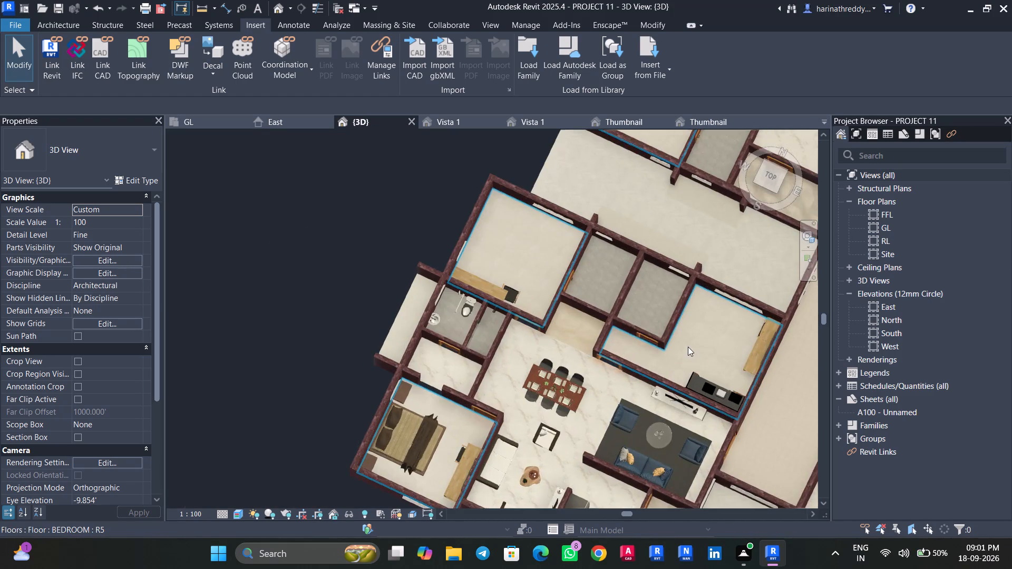
pyautogui.scroll(-7, 373, 243)
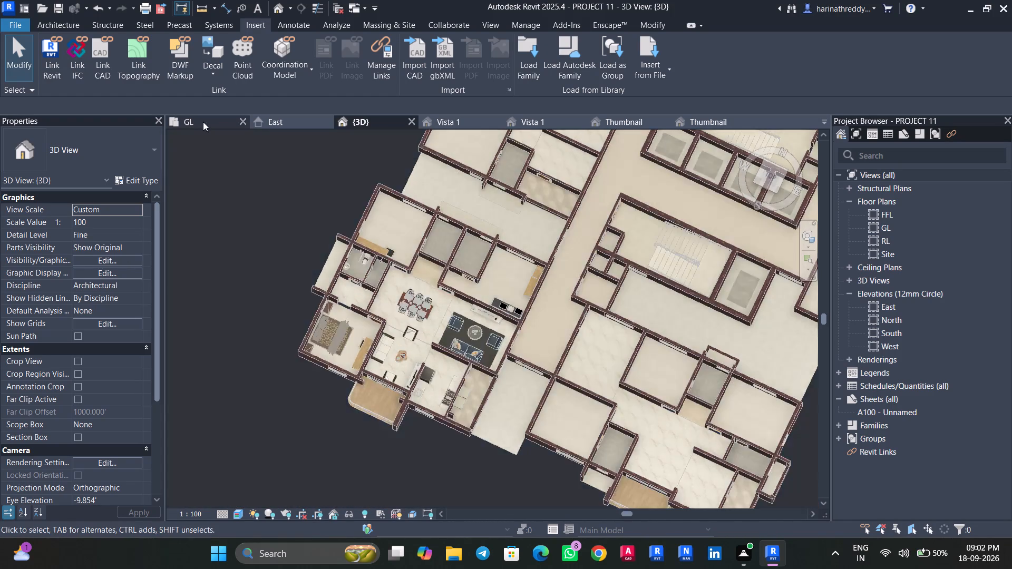
# In the GL plan, examine the underlay's room layouts and the fixtures of TOILET-1 and TOILET-2 in the 3BHK flat, plus the neighbouring flats.
pyautogui.click(202, 122)
pyautogui.scroll(-1, 384, 317)
pyautogui.scroll(1, 384, 317)
pyautogui.scroll(-6, 384, 317)
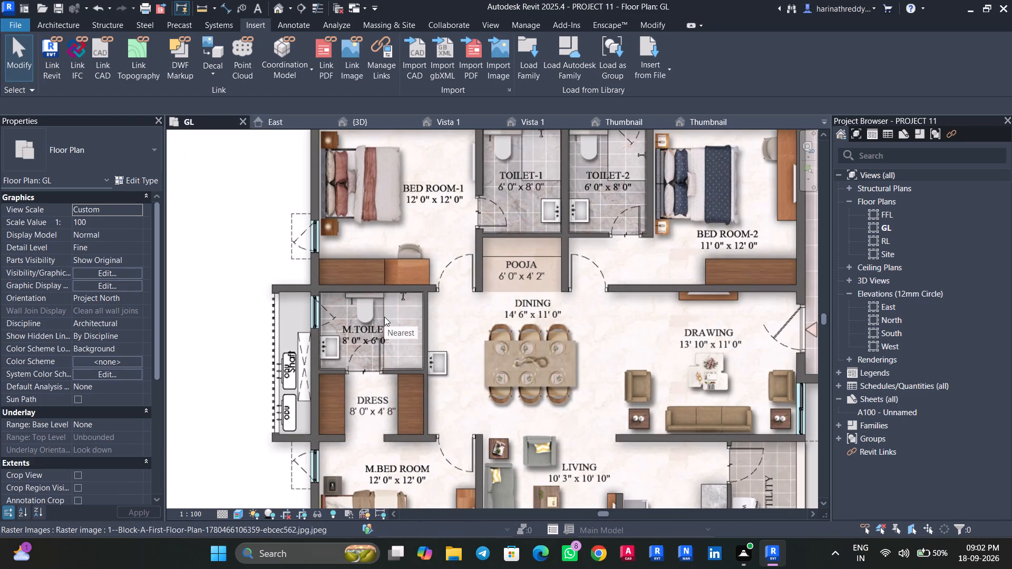
pyautogui.scroll(-1, 506, 395)
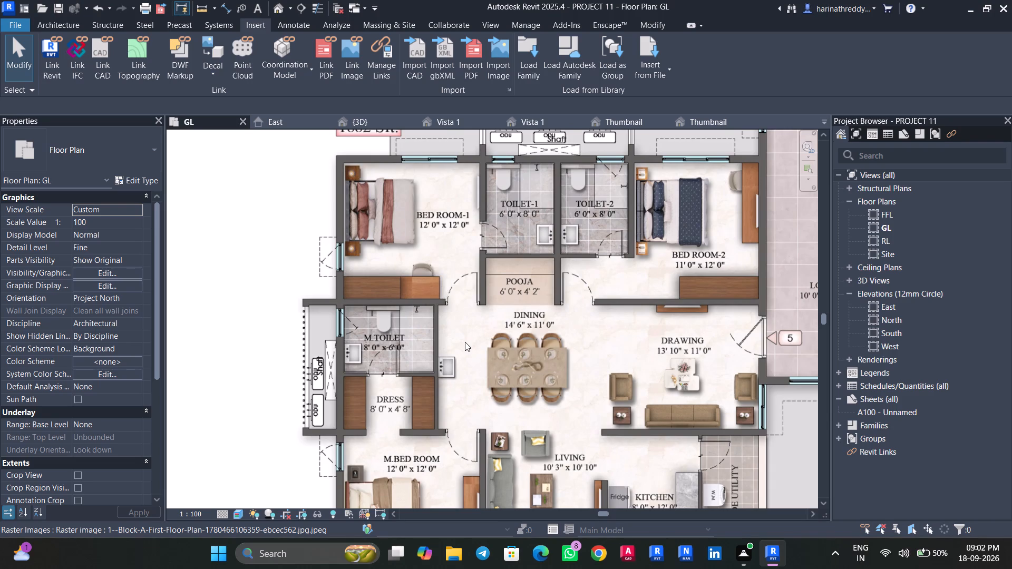
pyautogui.scroll(-3, 465, 342)
pyautogui.moveTo(529, 357); pyautogui.dragTo(518, 334, button='middle')
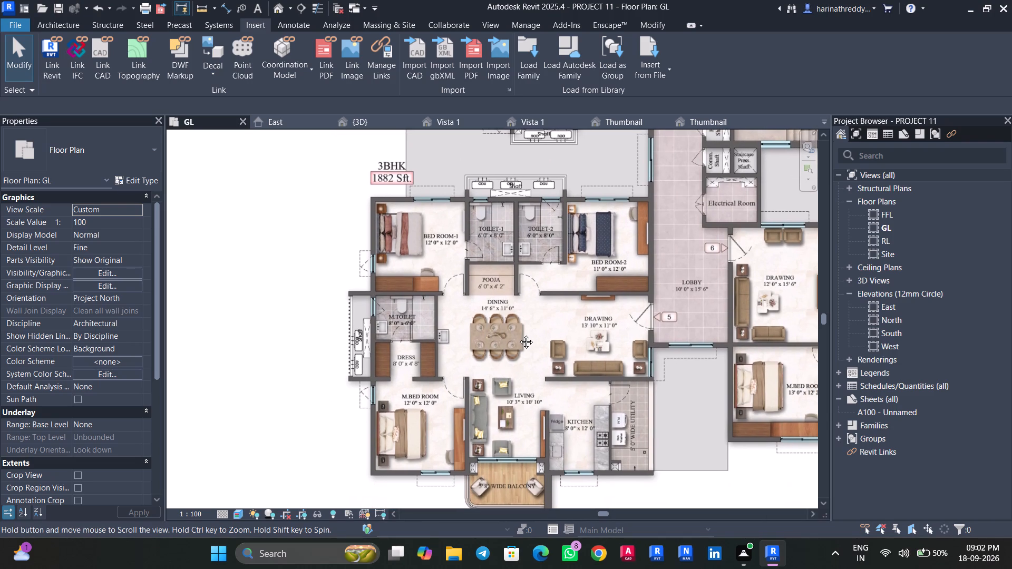
pyautogui.moveTo(518, 334); pyautogui.dragTo(514, 332, button='middle')
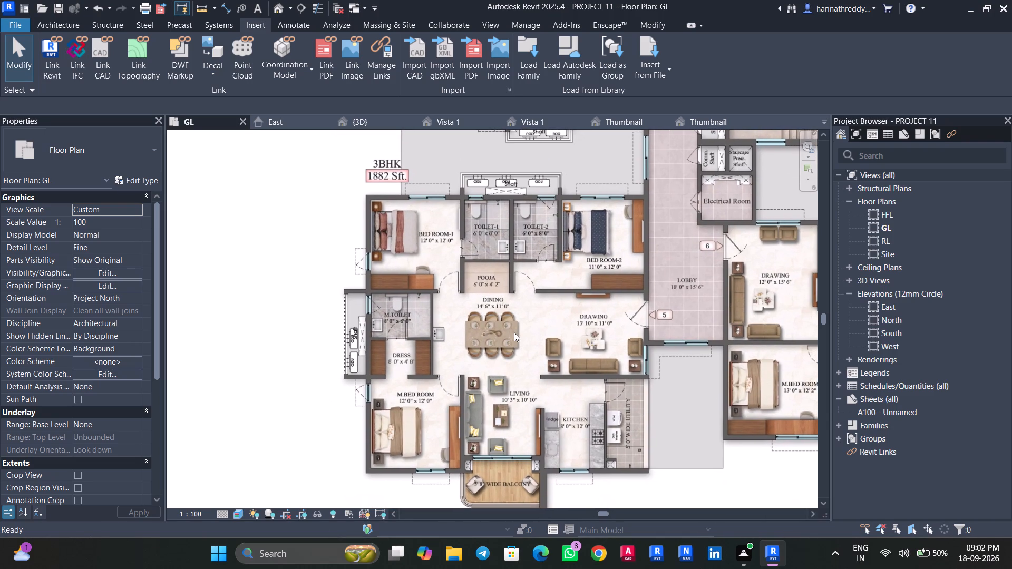
pyautogui.scroll(6, 493, 378)
pyautogui.moveTo(509, 407); pyautogui.dragTo(471, 286, button='middle')
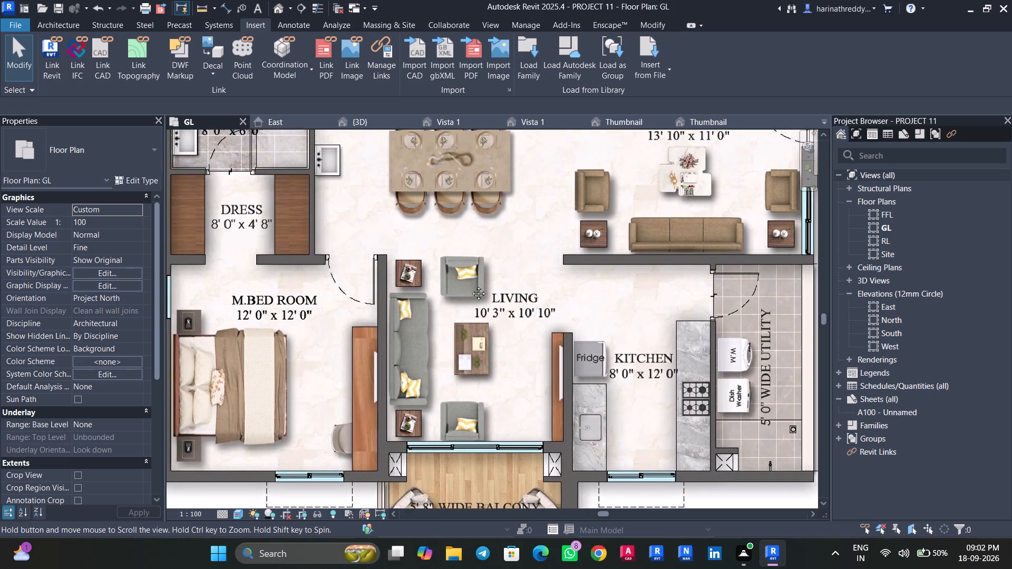
pyautogui.moveTo(471, 286); pyautogui.dragTo(467, 272, button='middle')
pyautogui.moveTo(467, 272); pyautogui.dragTo(454, 234, button='middle')
pyautogui.scroll(-6, 454, 242)
pyautogui.moveTo(454, 242); pyautogui.dragTo(441, 409, button='middle')
pyautogui.scroll(4, 513, 221)
pyautogui.scroll(5, 410, 293)
pyautogui.moveTo(424, 287); pyautogui.dragTo(473, 378, button='middle')
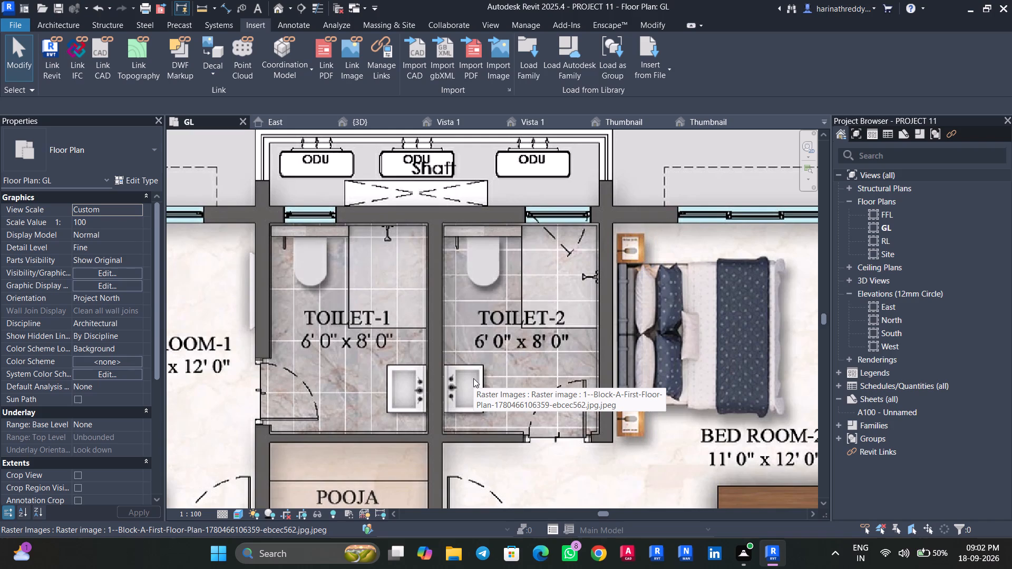
pyautogui.scroll(-2, 473, 378)
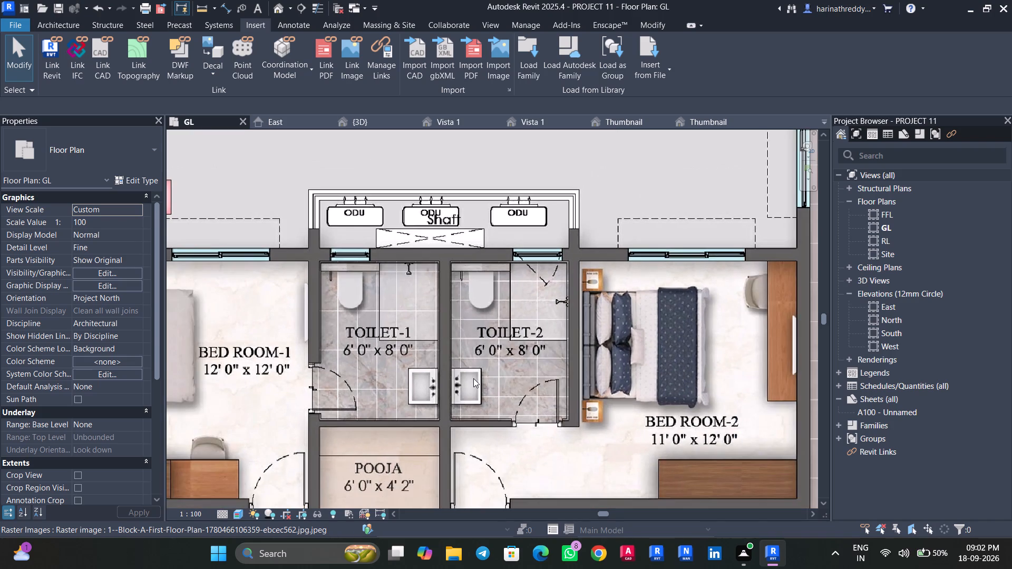
pyautogui.scroll(-11, 473, 378)
pyautogui.scroll(3, 461, 162)
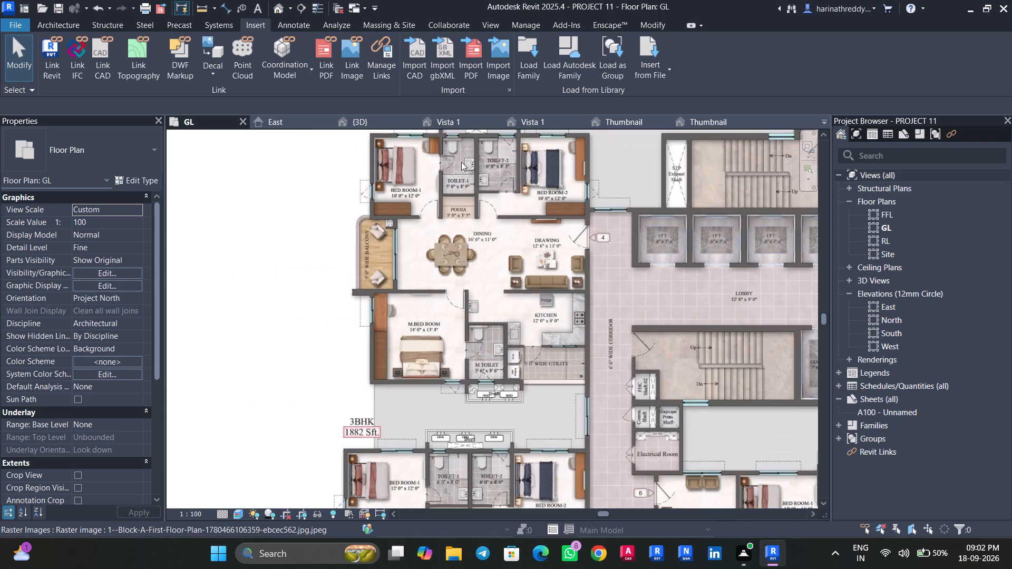
pyautogui.scroll(4, 461, 162)
pyautogui.scroll(-7, 389, 311)
pyautogui.moveTo(388, 330); pyautogui.dragTo(328, 141, button='middle')
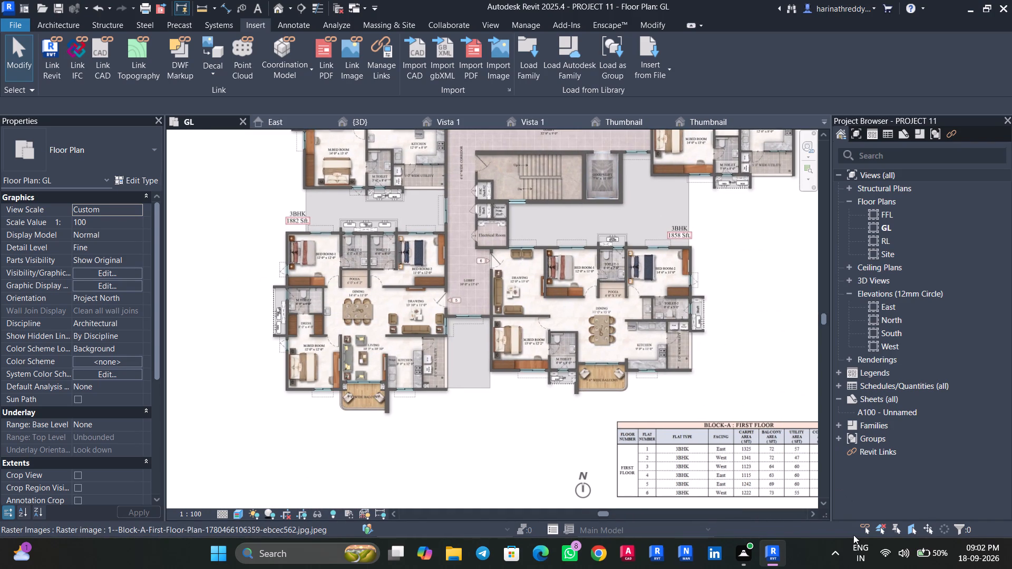
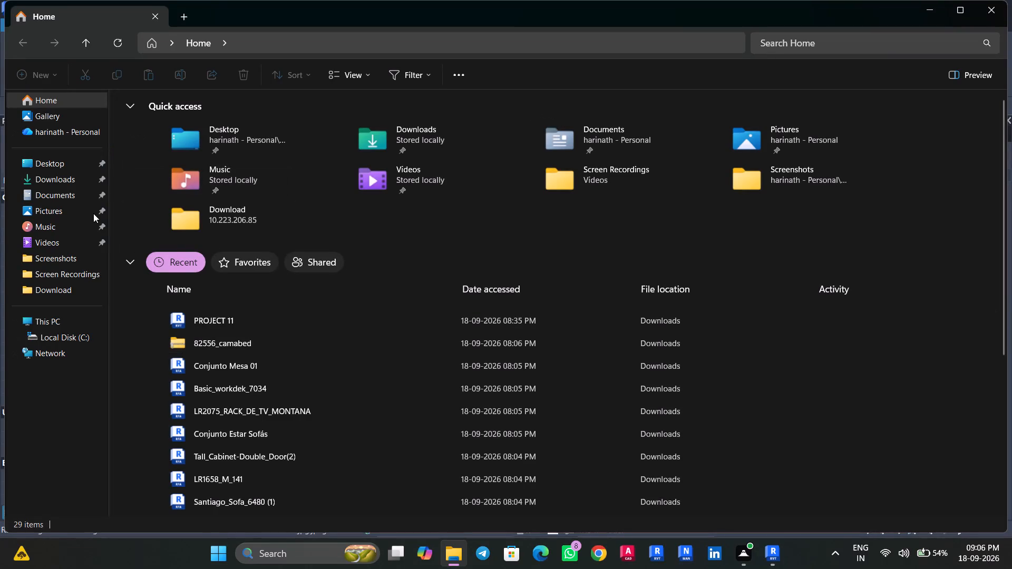
# Open the LR722_Conjunto_Cama bed family from Downloads, upgrade it to Revit 2025, and load it into PROJECT 11.
pyautogui.click(67, 179)
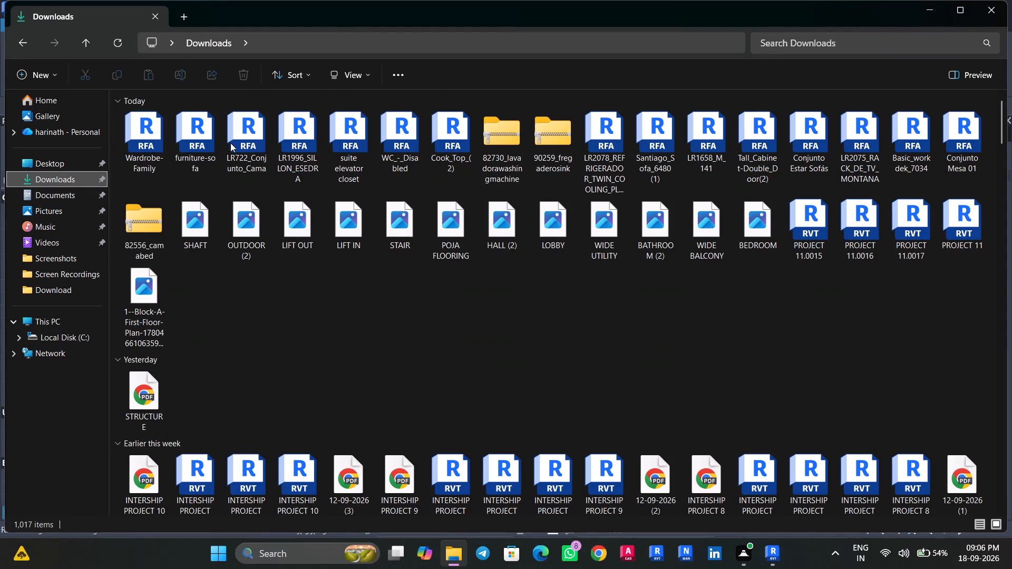
pyautogui.doubleClick(241, 144)
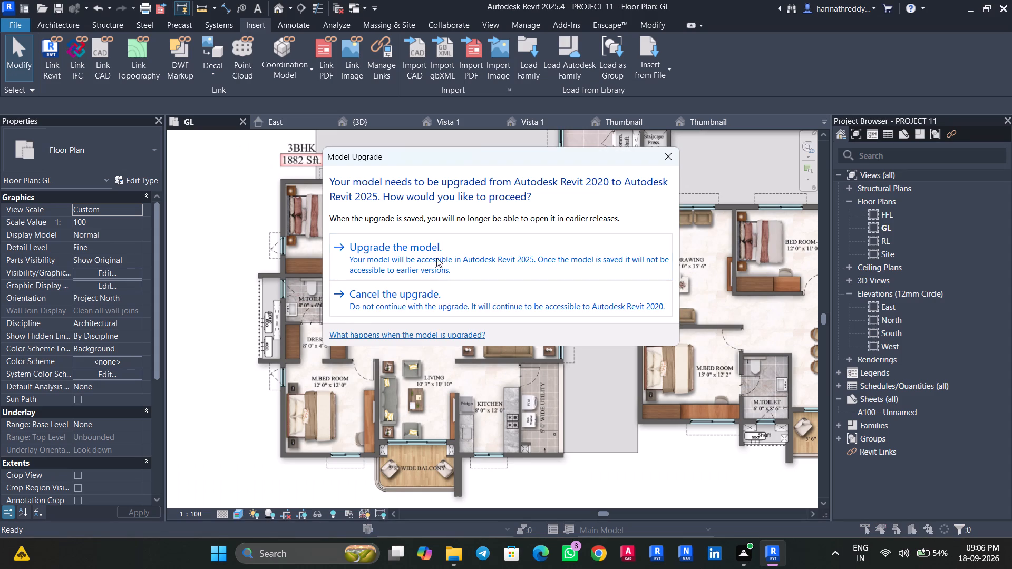
pyautogui.click(436, 258)
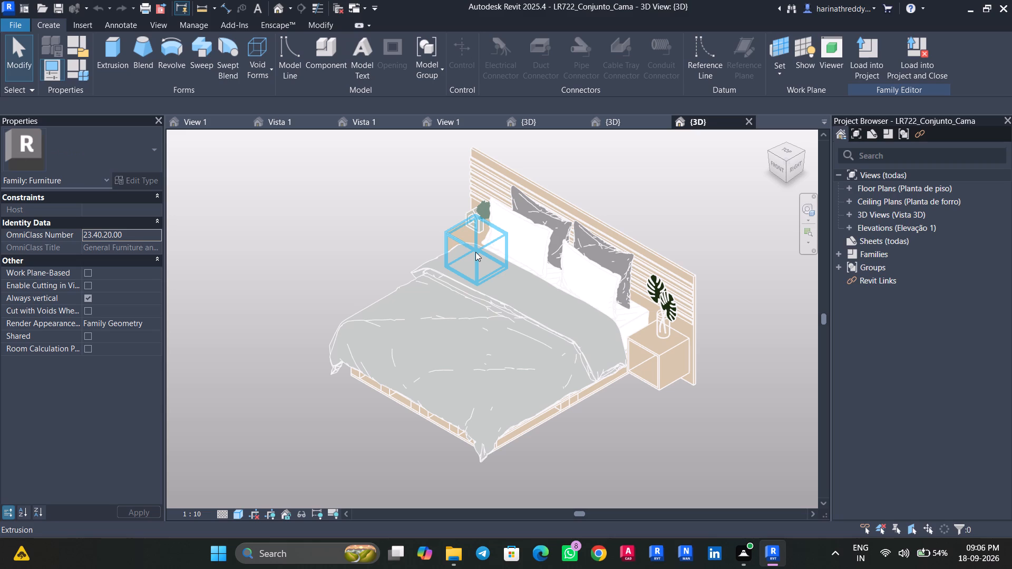
pyautogui.click(859, 66)
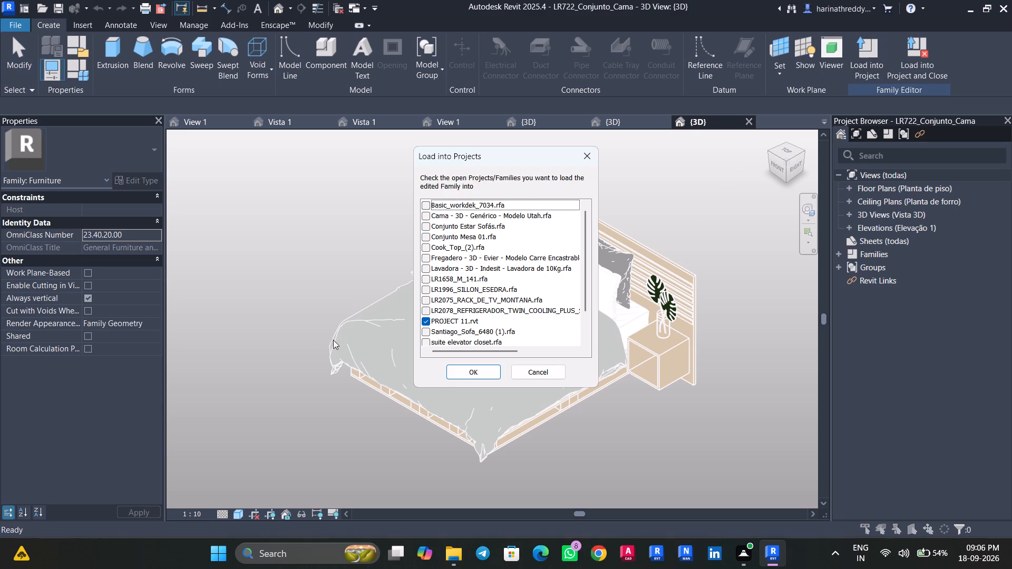
pyautogui.click(455, 374)
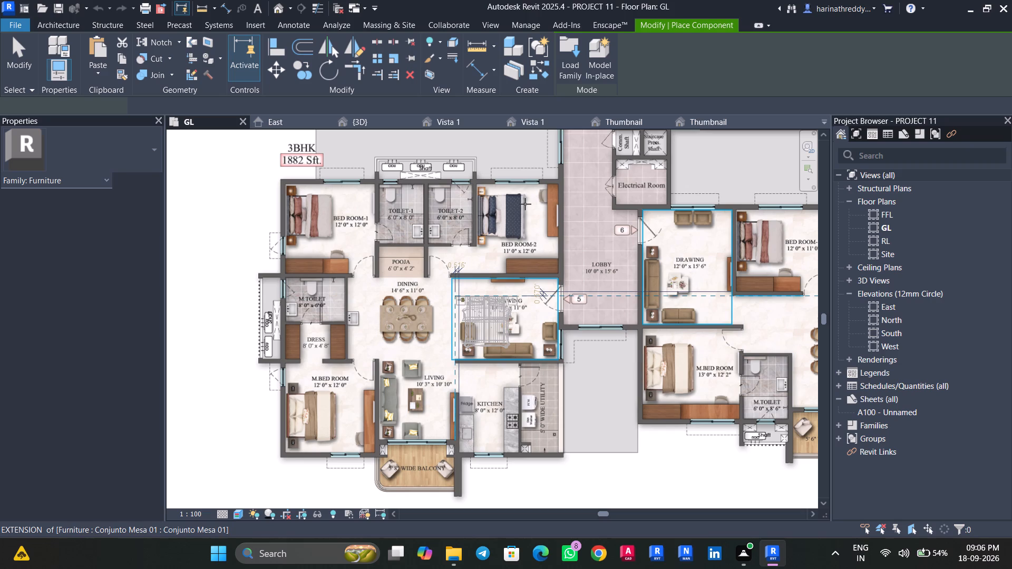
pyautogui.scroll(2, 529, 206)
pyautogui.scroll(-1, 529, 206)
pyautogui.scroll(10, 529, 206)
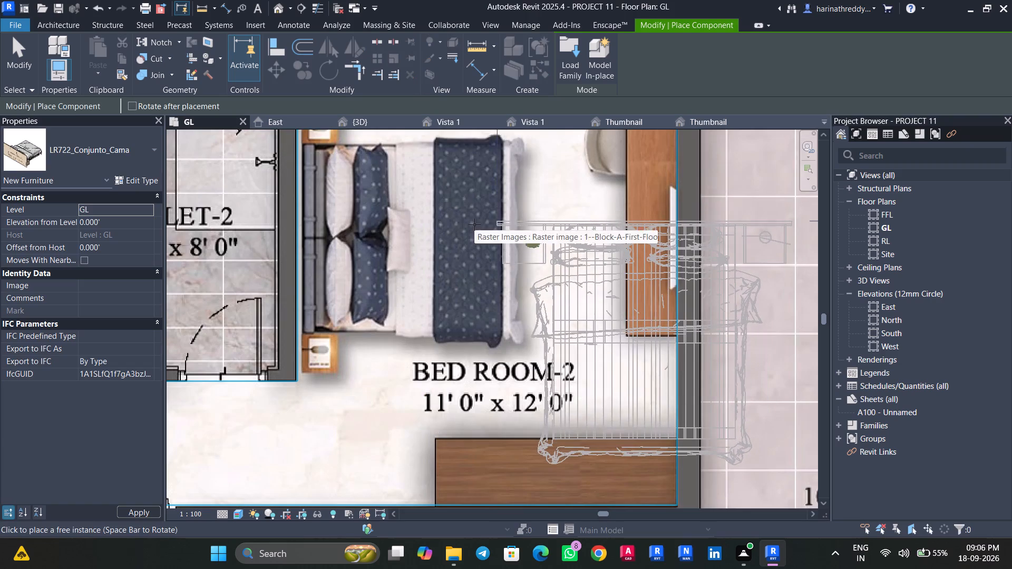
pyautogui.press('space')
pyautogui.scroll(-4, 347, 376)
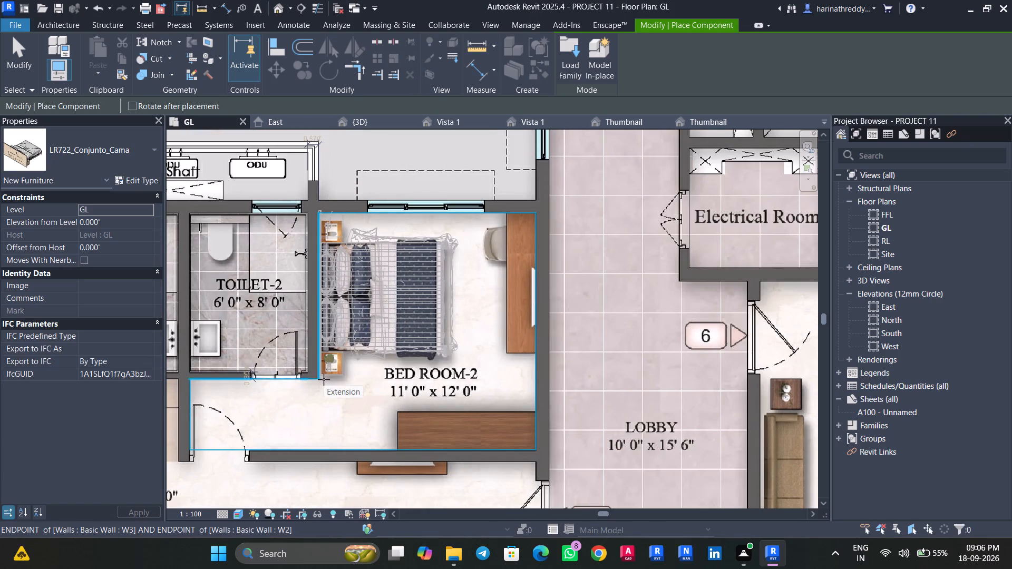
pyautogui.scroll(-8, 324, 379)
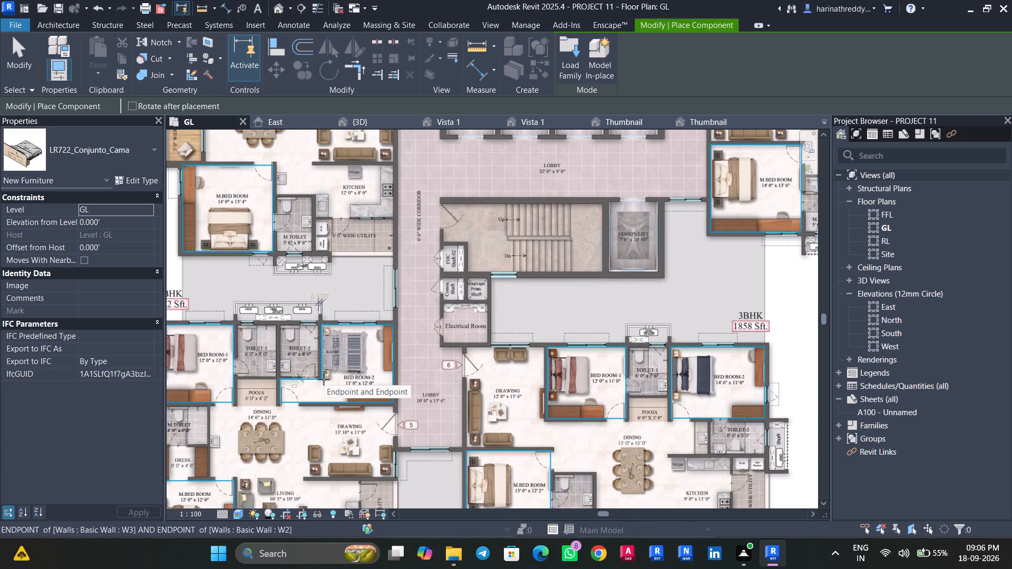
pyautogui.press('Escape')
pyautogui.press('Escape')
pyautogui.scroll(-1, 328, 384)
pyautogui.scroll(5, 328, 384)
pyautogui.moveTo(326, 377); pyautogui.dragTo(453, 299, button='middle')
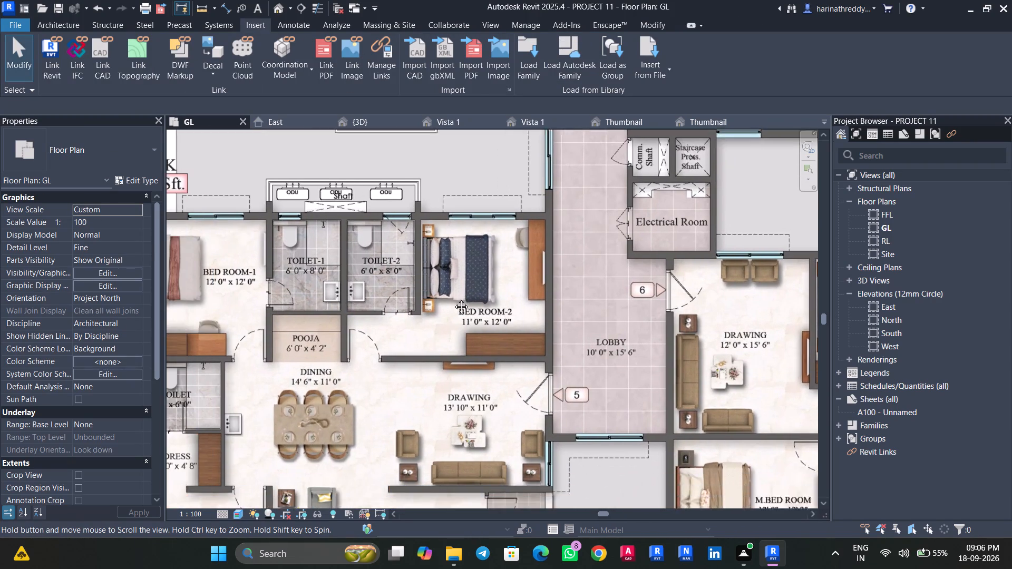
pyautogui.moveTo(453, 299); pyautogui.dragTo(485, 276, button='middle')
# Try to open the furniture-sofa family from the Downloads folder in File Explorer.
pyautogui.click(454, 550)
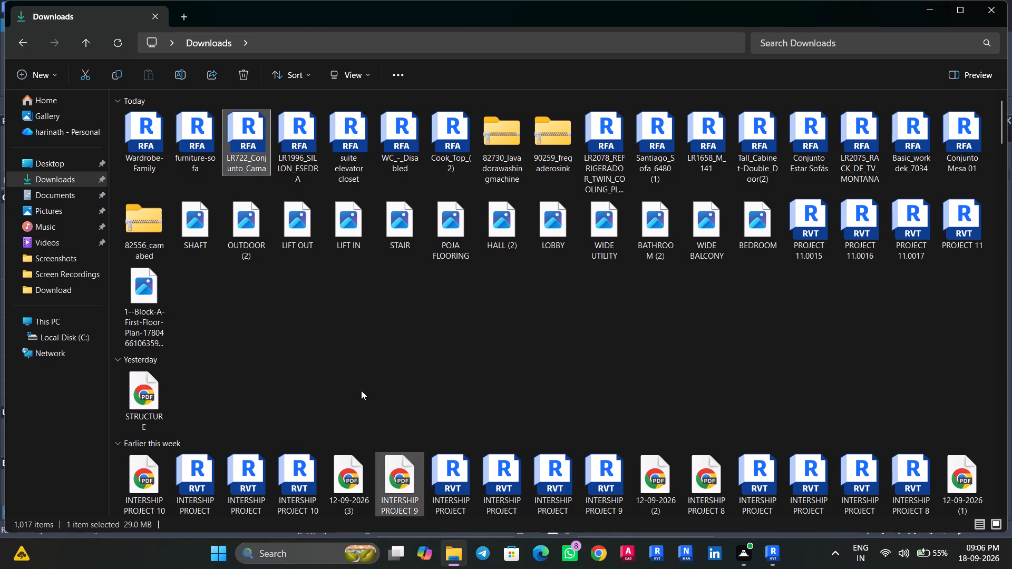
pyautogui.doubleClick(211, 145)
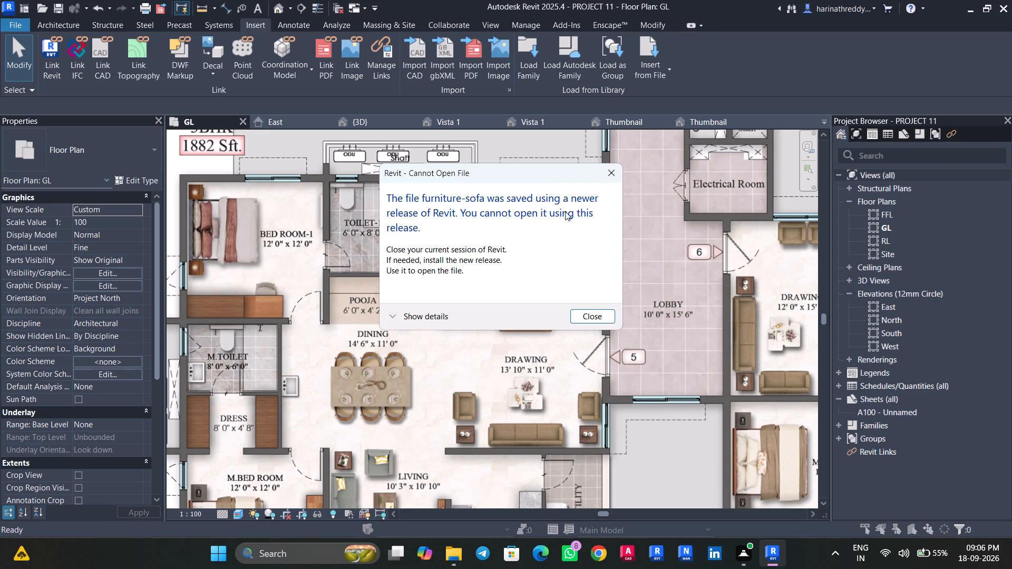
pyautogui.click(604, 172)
# Open Wardrobe-Family from the Downloads folder and load it into PROJECT 11.
pyautogui.click(445, 548)
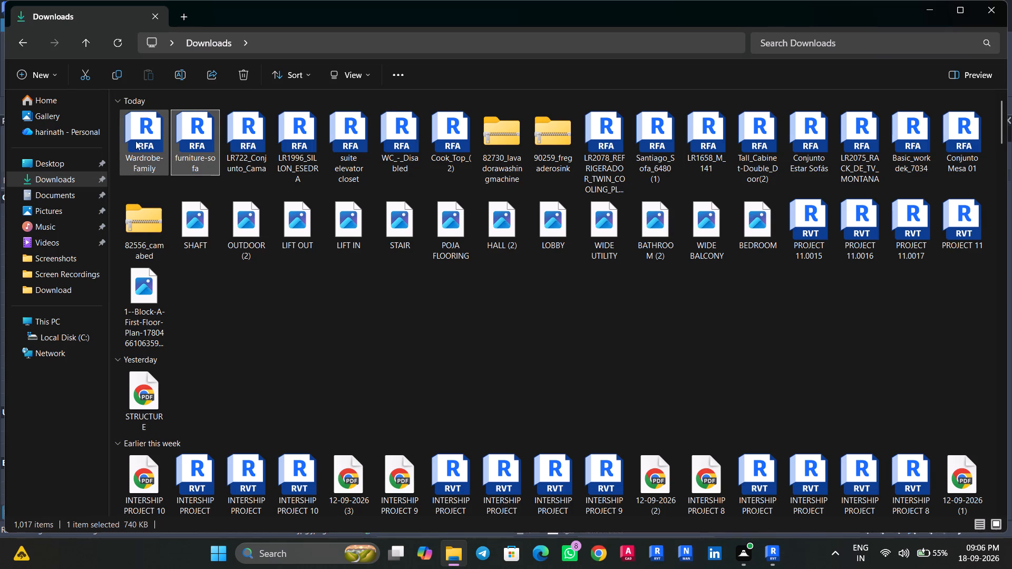
pyautogui.doubleClick(141, 145)
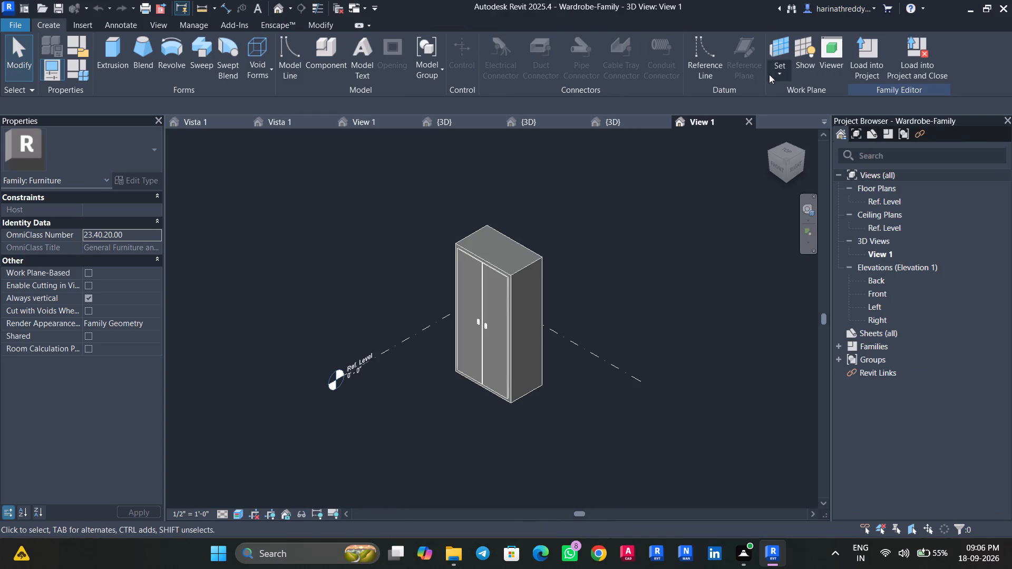
pyautogui.click(882, 60)
pyautogui.click(455, 372)
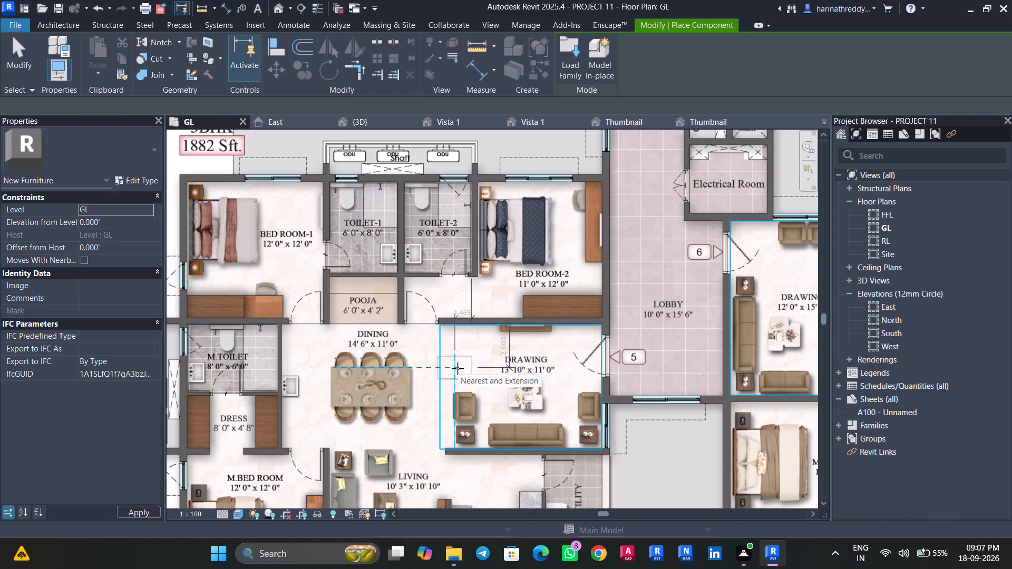
# Place a rotated Wardrobe - Small over each of the two underlay wardrobes on opposite sides of the DRESS area.
pyautogui.scroll(5, 197, 442)
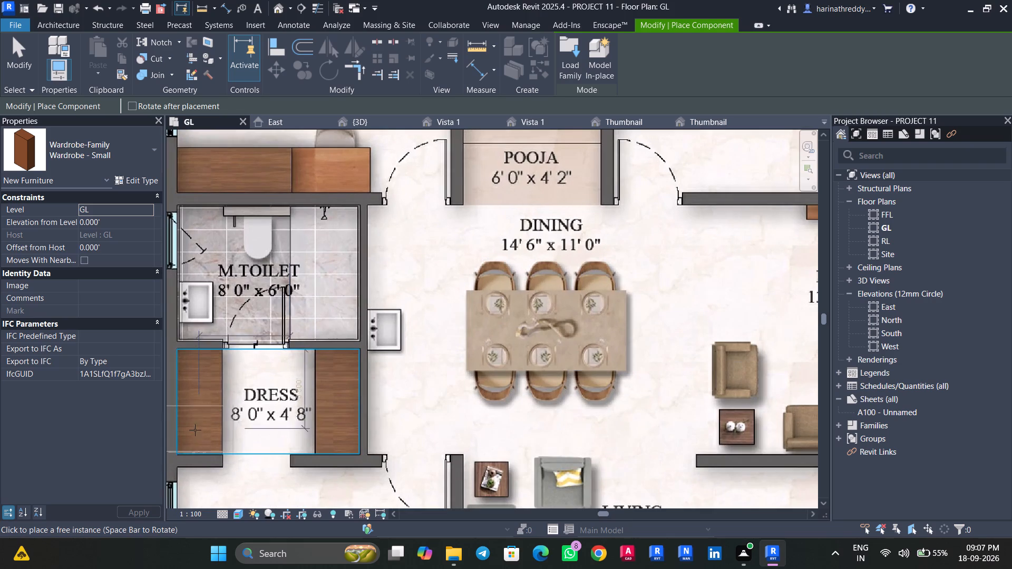
pyautogui.press('space')
pyautogui.scroll(-5, 200, 404)
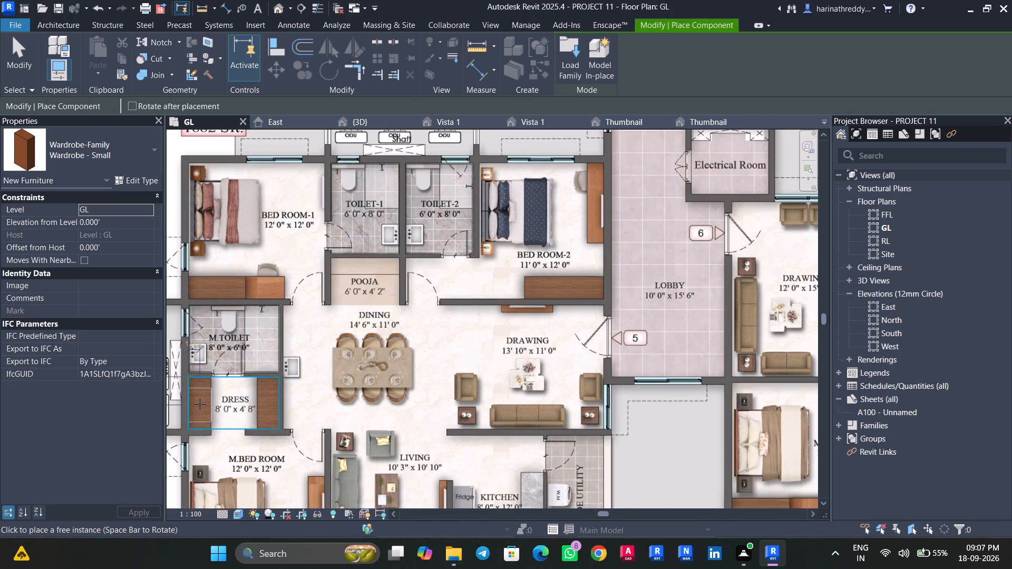
pyautogui.moveTo(200, 404); pyautogui.dragTo(268, 298, button='middle')
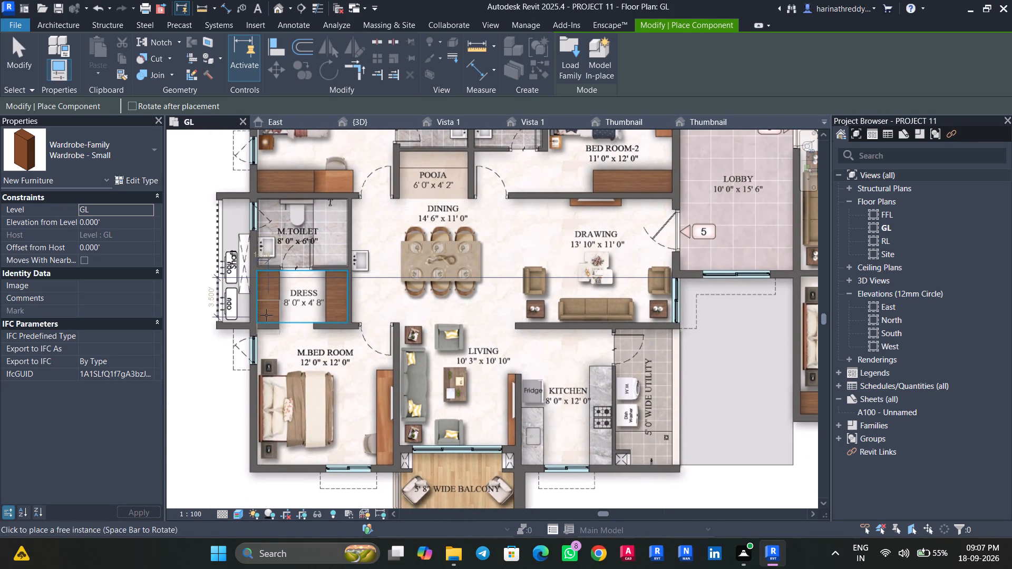
pyautogui.scroll(4, 266, 312)
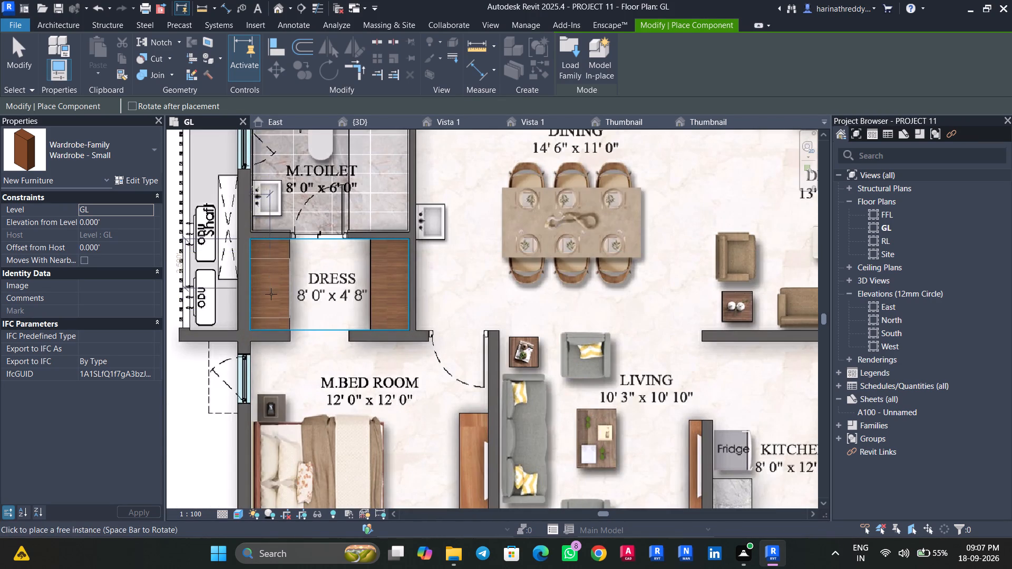
pyautogui.click(271, 289)
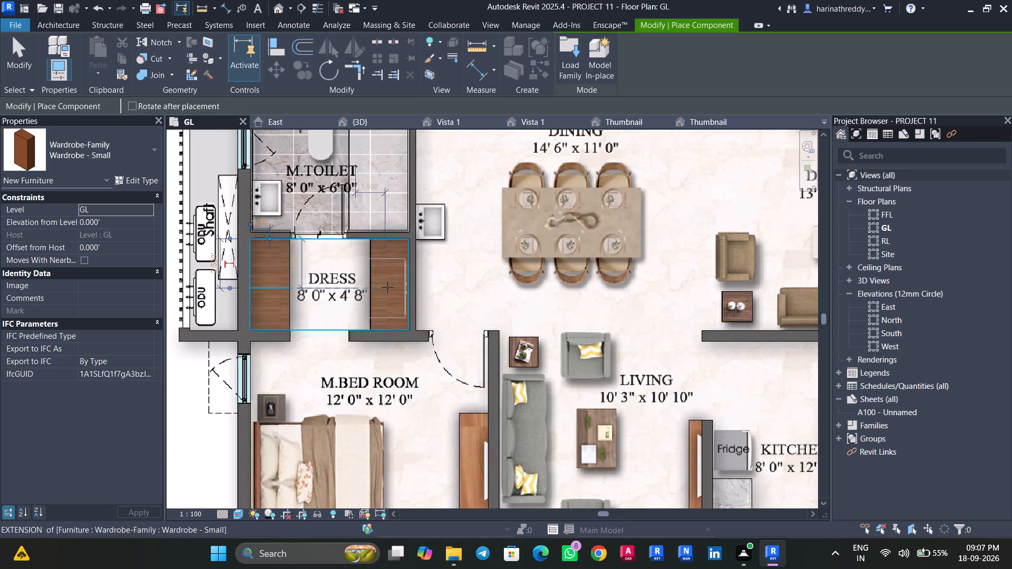
pyautogui.press('space')
pyautogui.press('space')
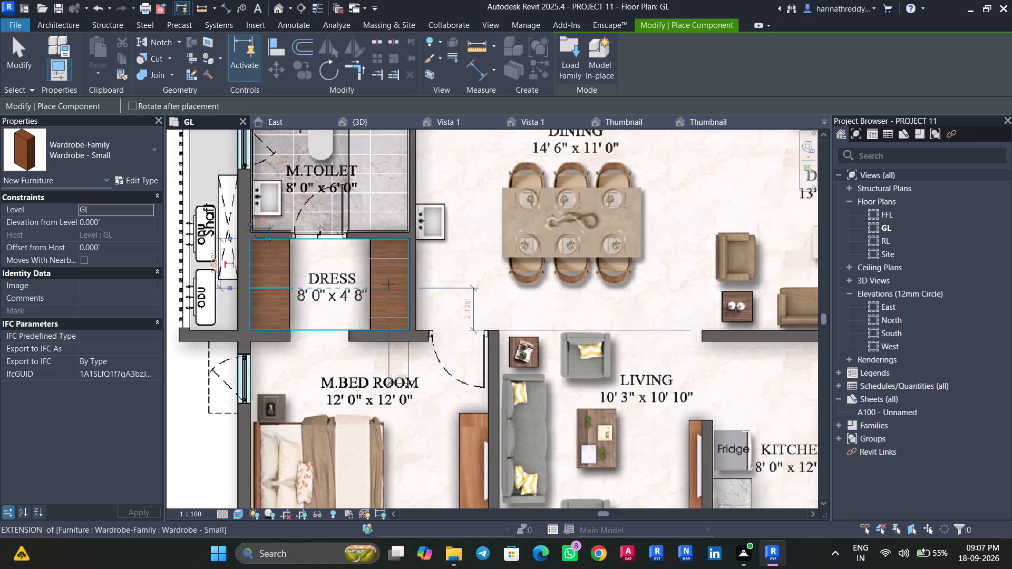
pyautogui.click(388, 284)
pyautogui.press('Escape')
pyautogui.press('Escape')
pyautogui.press('Escape')
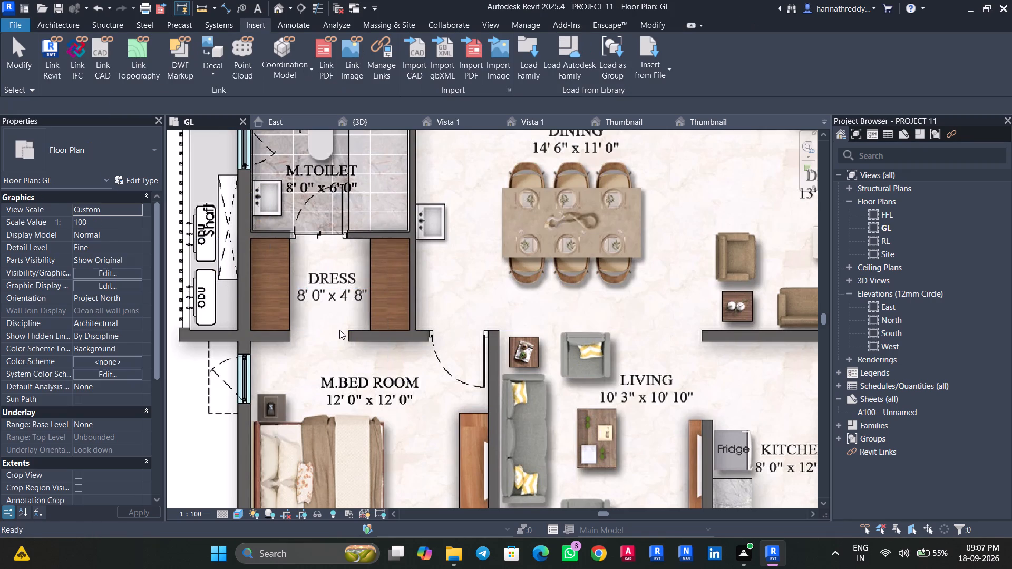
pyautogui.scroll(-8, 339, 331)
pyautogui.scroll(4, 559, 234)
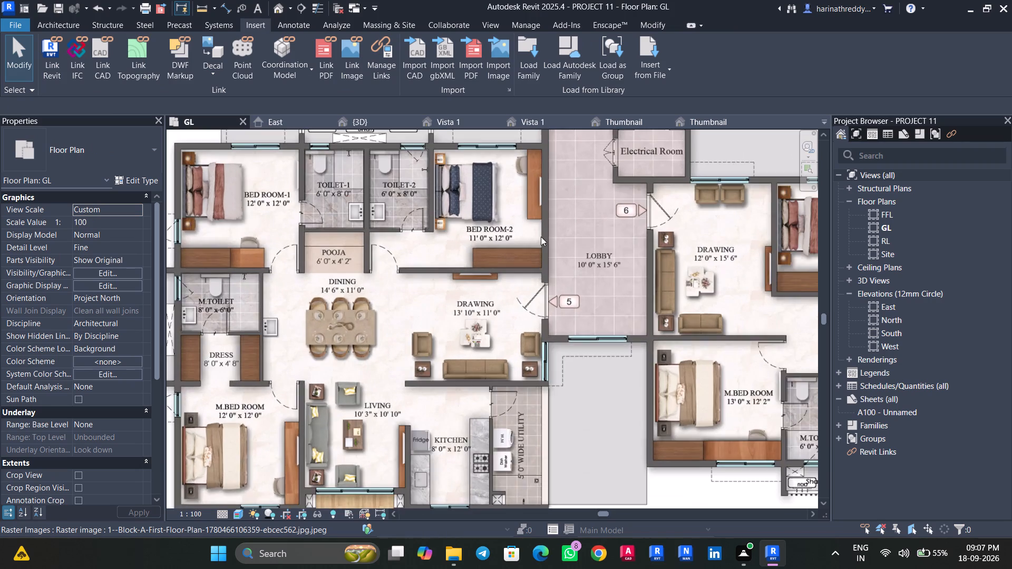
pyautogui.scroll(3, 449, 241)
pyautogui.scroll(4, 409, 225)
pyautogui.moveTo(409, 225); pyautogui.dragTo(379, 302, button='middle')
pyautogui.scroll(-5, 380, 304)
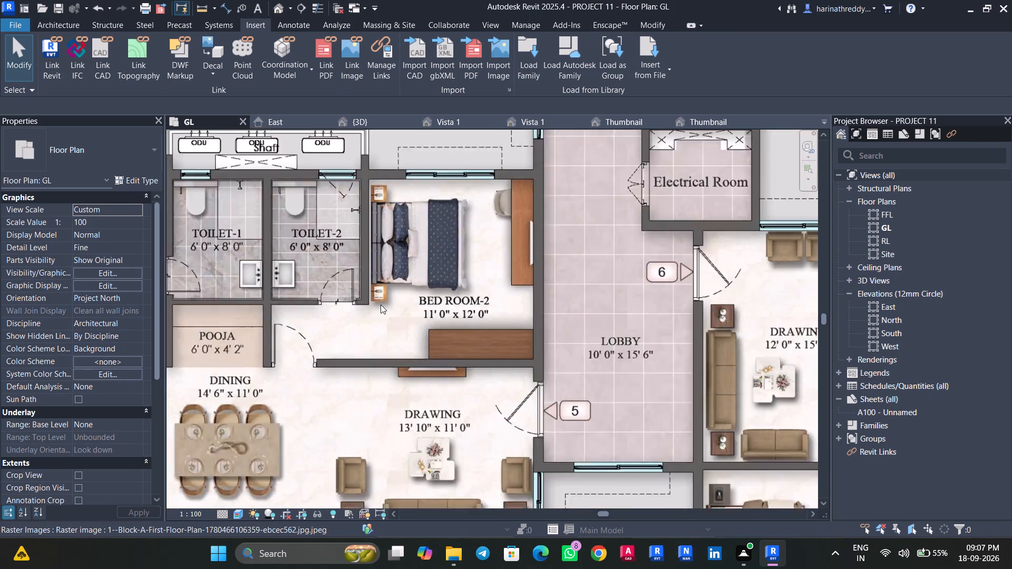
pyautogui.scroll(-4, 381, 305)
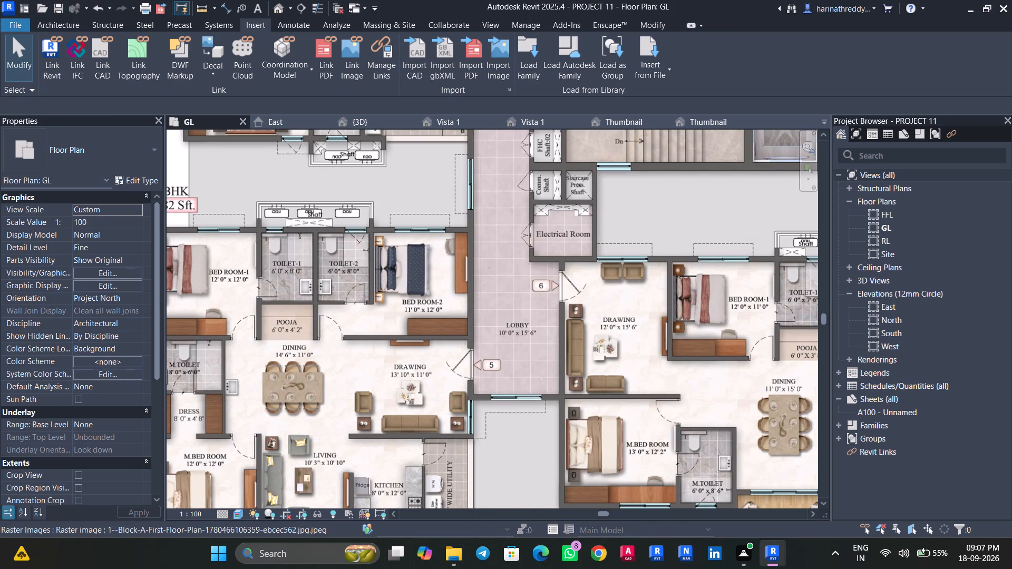
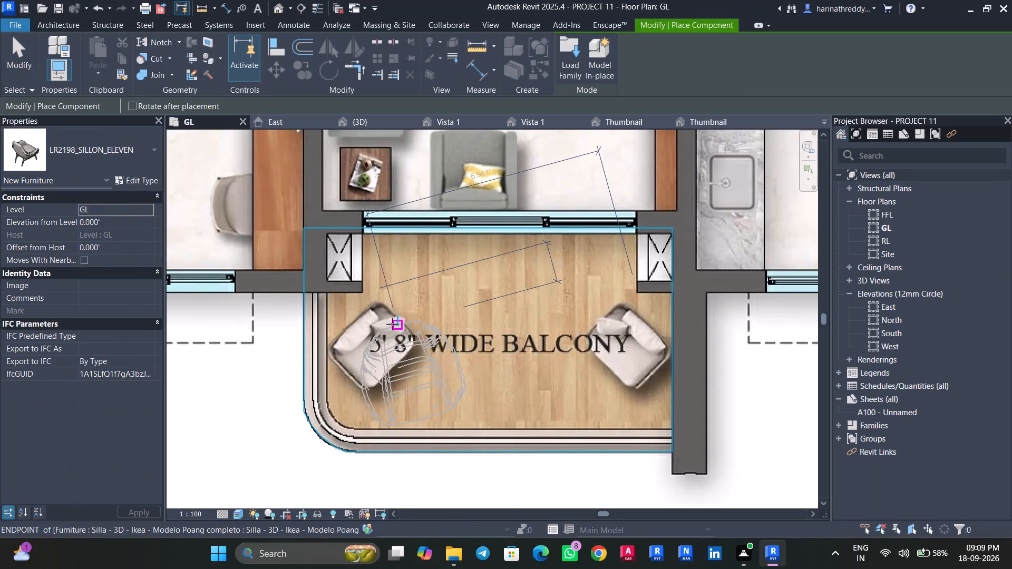
# Place a rotated LR2198_SILLON_ELEVEN armchair over the underlay chair at the curved-corner end of the balcony.
pyautogui.press('space')
pyautogui.press('space')
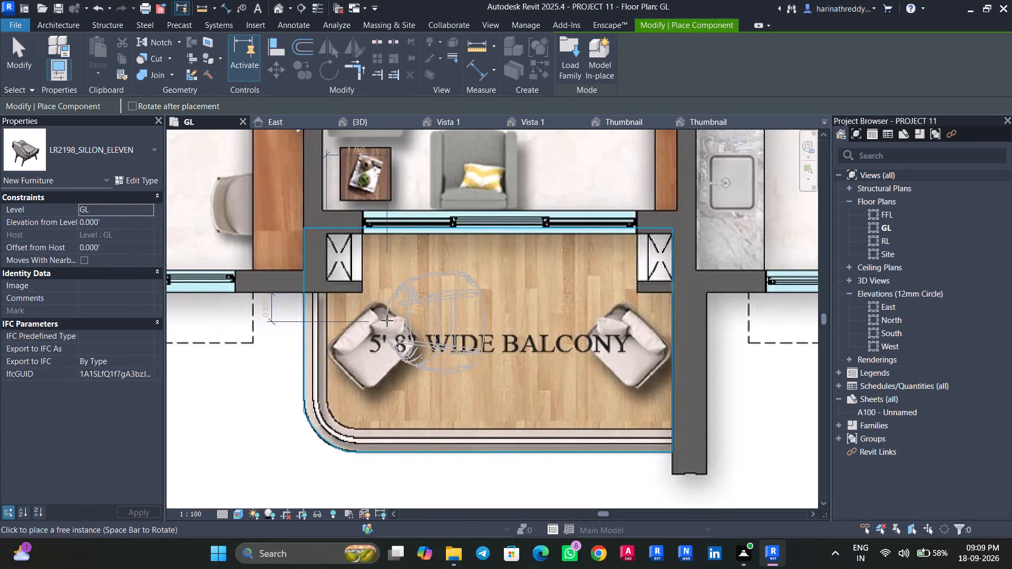
pyautogui.press('space')
pyautogui.press('space')
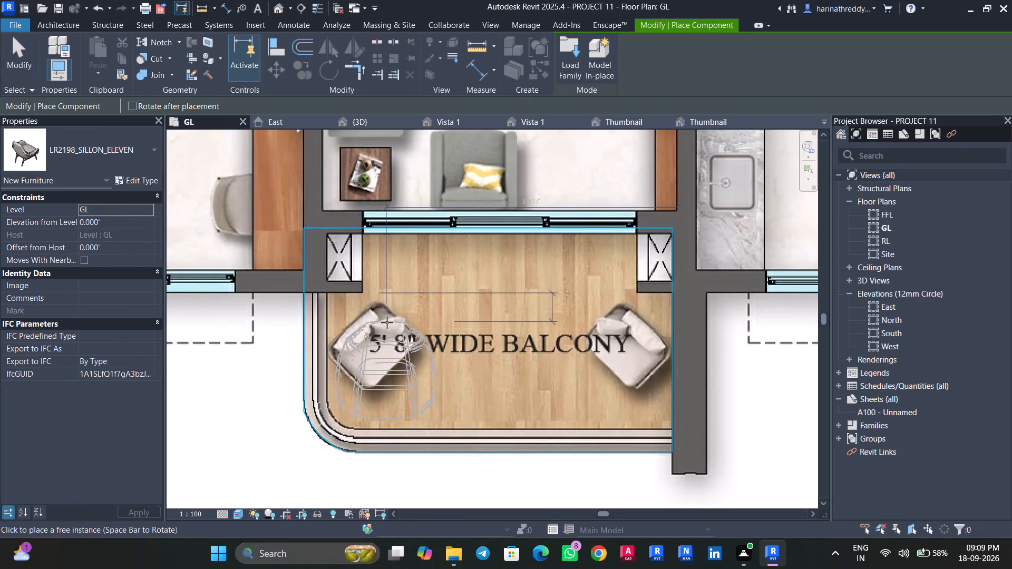
pyautogui.press('space')
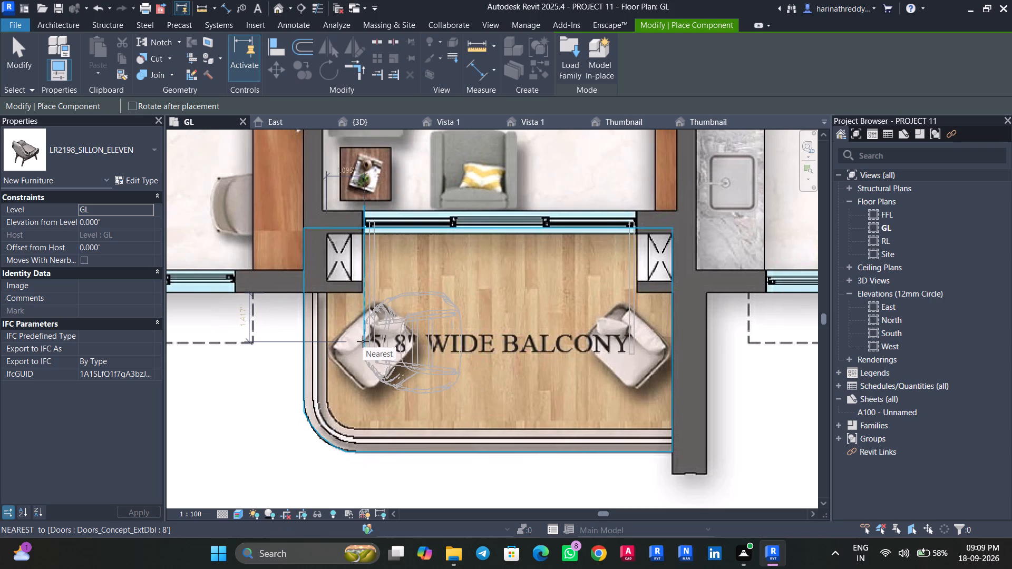
pyautogui.click(363, 341)
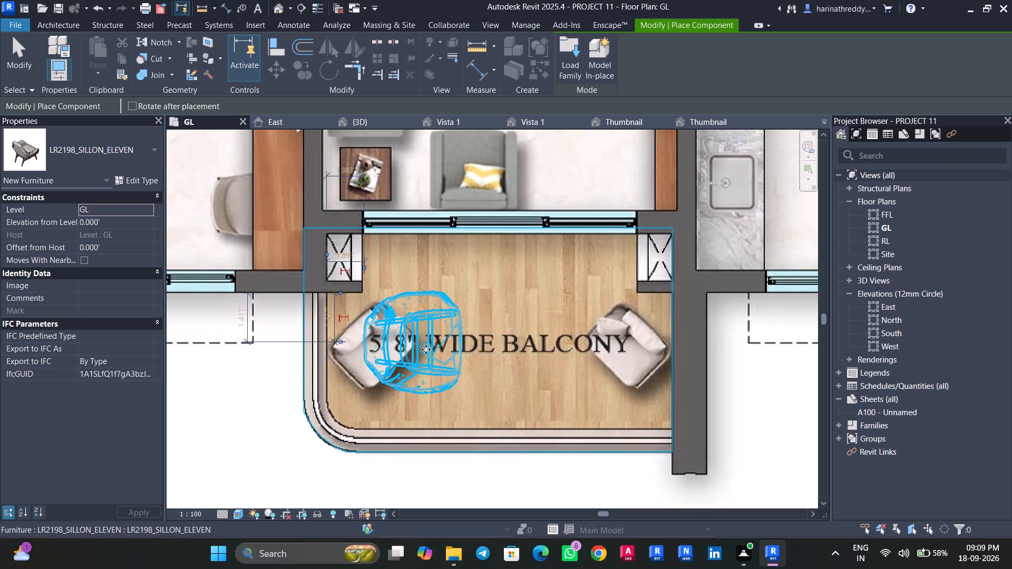
pyautogui.scroll(-7, 426, 349)
pyautogui.press('Escape')
pyautogui.press('Escape')
pyautogui.press('Escape')
pyautogui.press('Escape')
pyautogui.press('Escape')
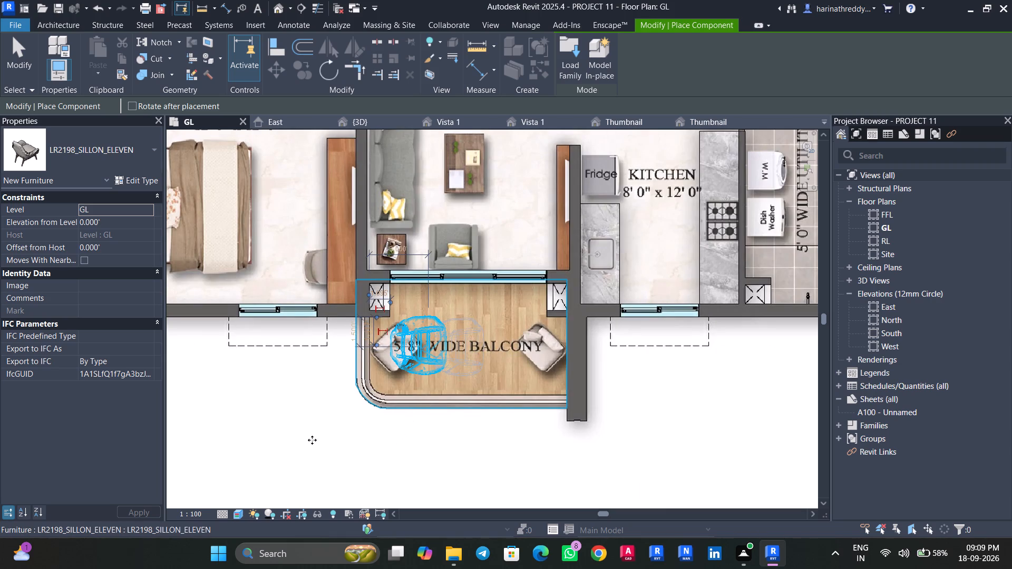
# Set the draw layer of the first-floor underlay image to Background.
pyautogui.scroll(-3, 307, 436)
pyautogui.click(307, 432)
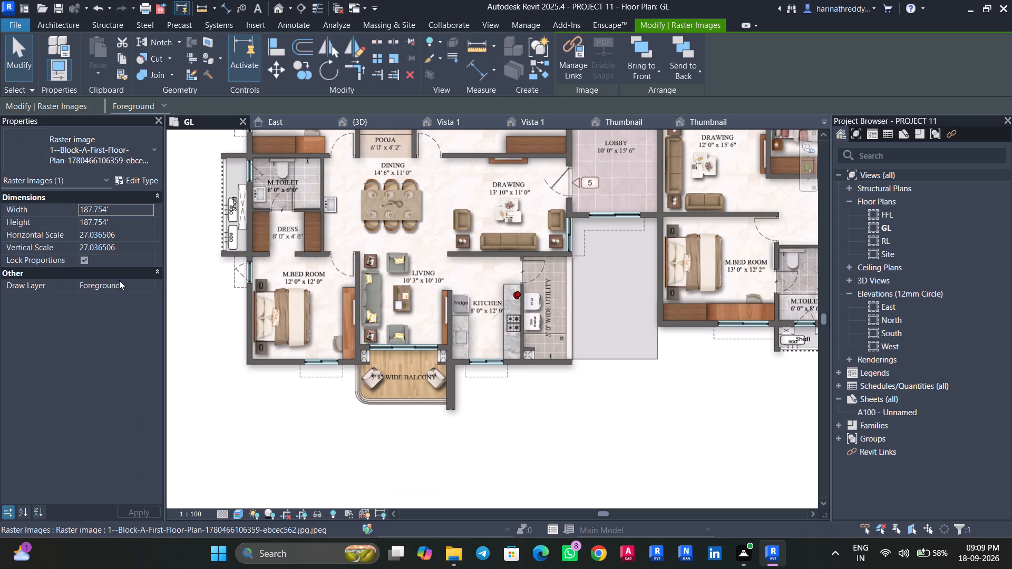
pyautogui.click(150, 288)
pyautogui.click(127, 300)
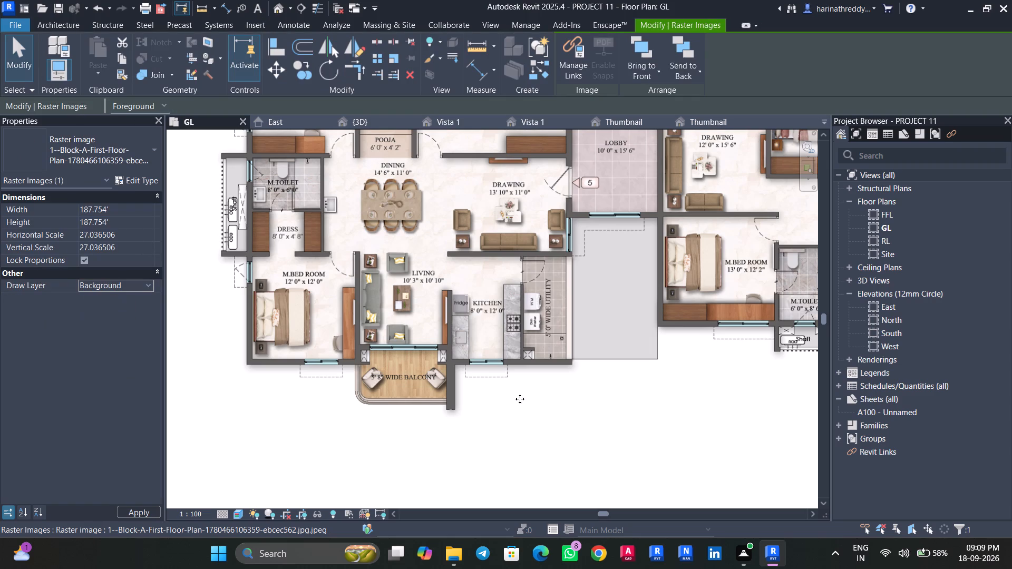
pyautogui.scroll(7, 402, 386)
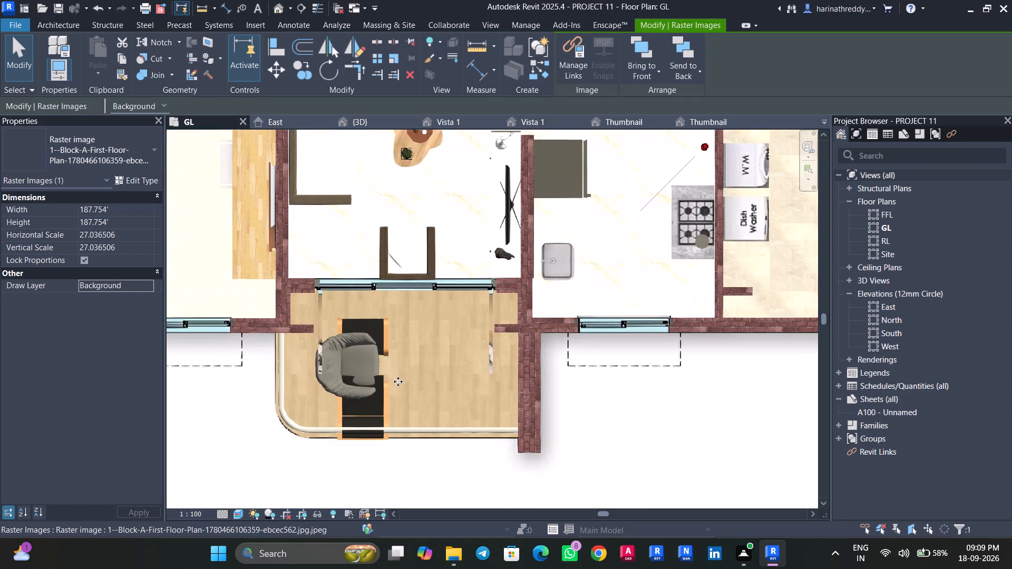
pyautogui.press('Escape')
# Rotate a copy of the balcony armchair clockwise by about 39° around its centre.
pyautogui.click(326, 381)
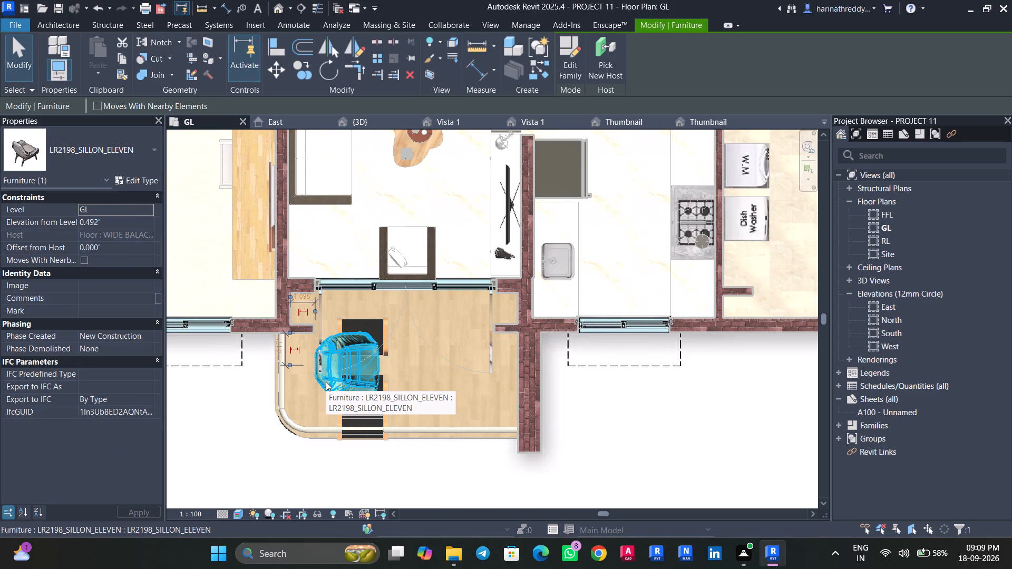
pyautogui.click(326, 72)
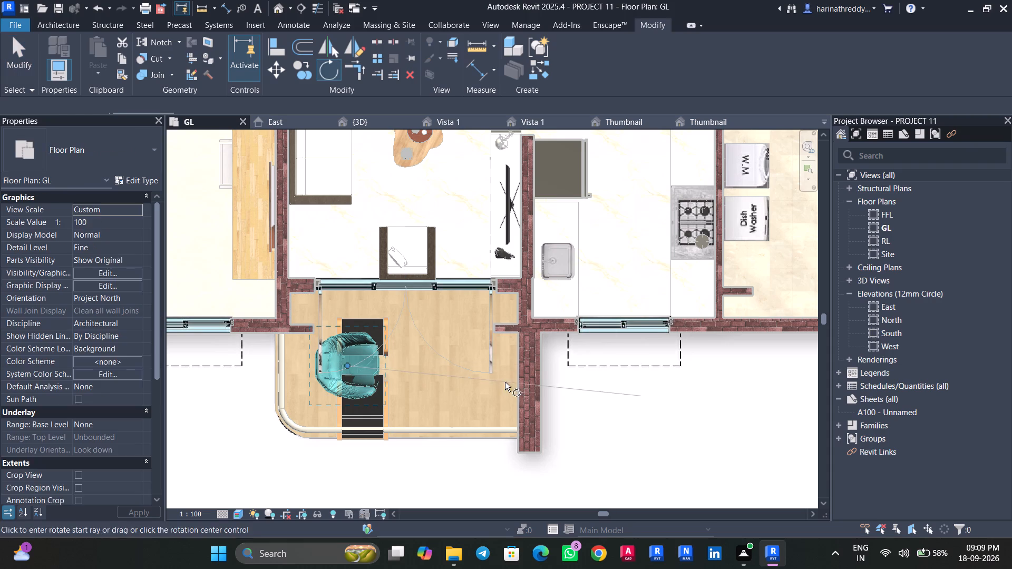
pyautogui.click(565, 357)
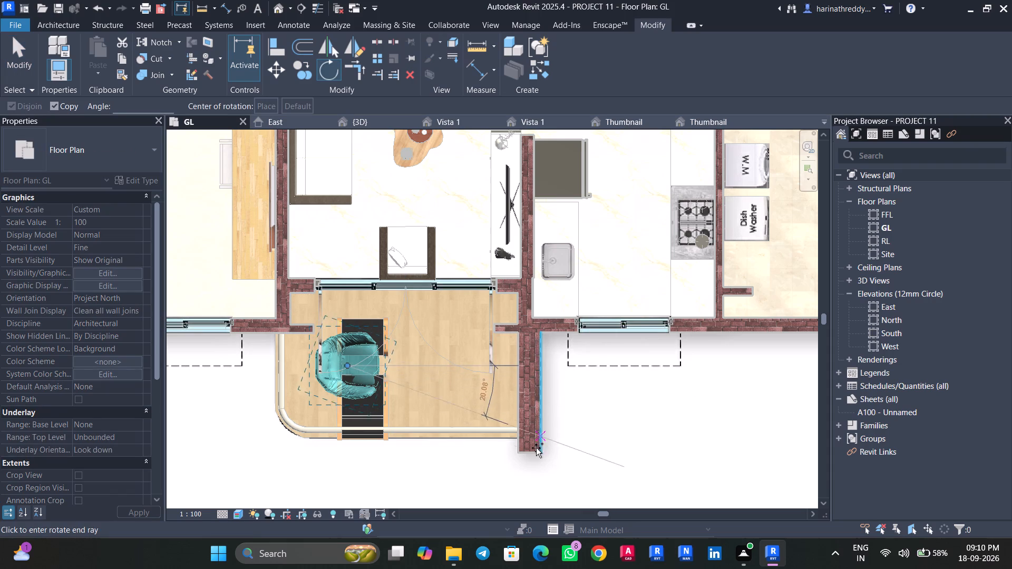
pyautogui.click(493, 485)
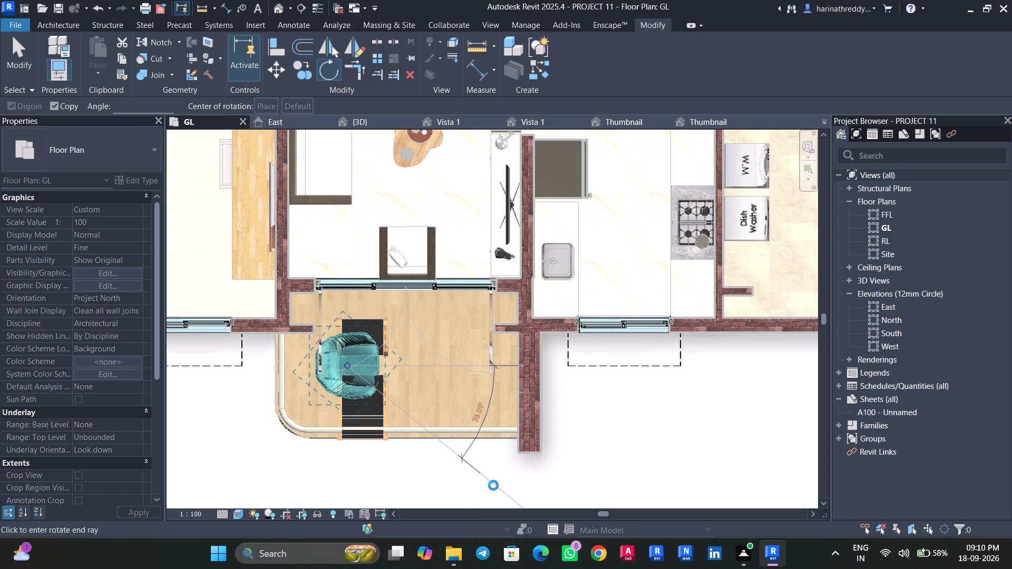
pyautogui.press('Escape')
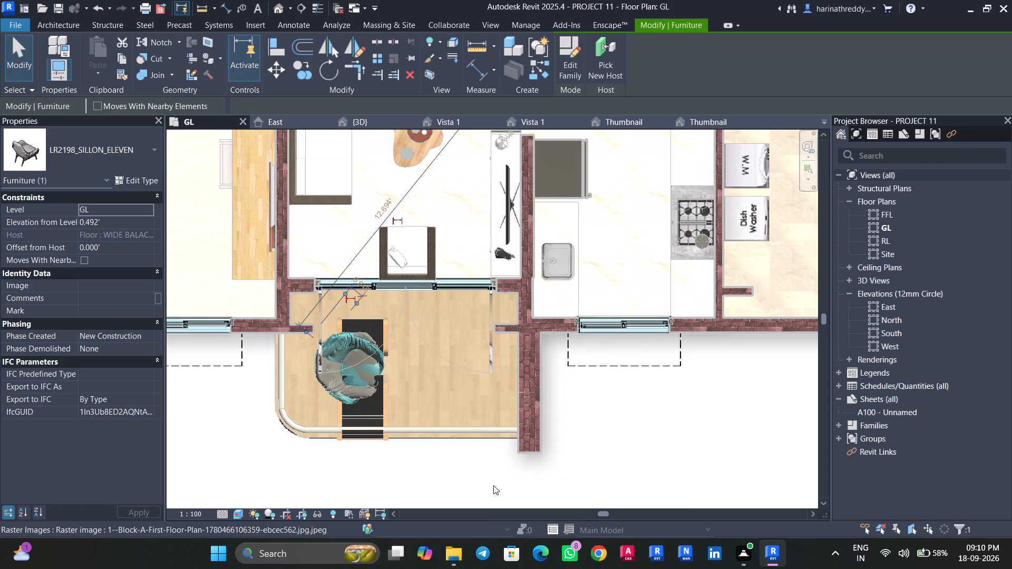
pyautogui.press('Escape')
pyautogui.press('Escape')
pyautogui.press('Escape')
# Delete the original unrotated armchair, keeping the angled copy on the balcony.
pyautogui.scroll(8, 345, 402)
pyautogui.click(392, 383)
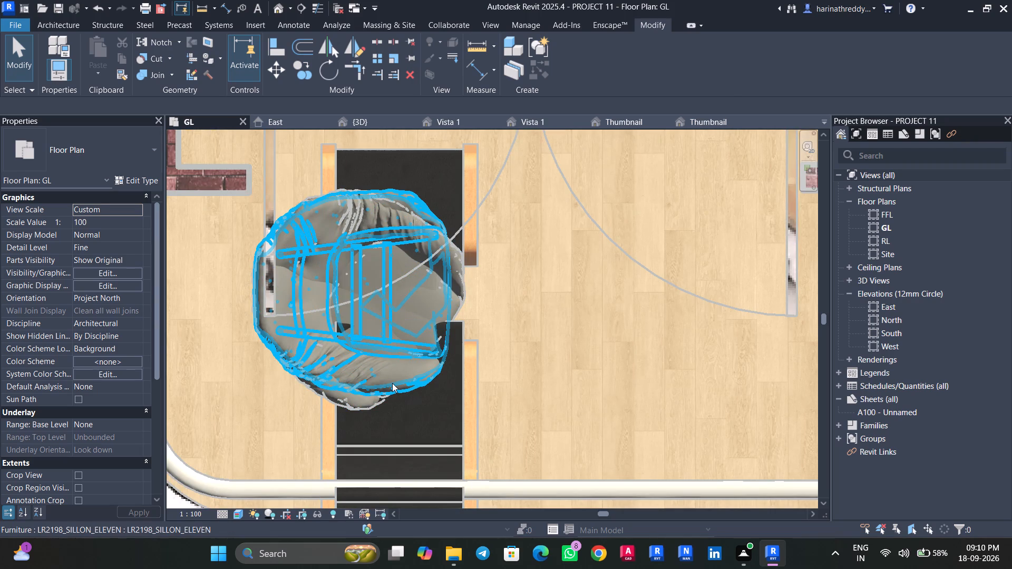
pyautogui.press('Delete')
pyautogui.scroll(-2, 392, 383)
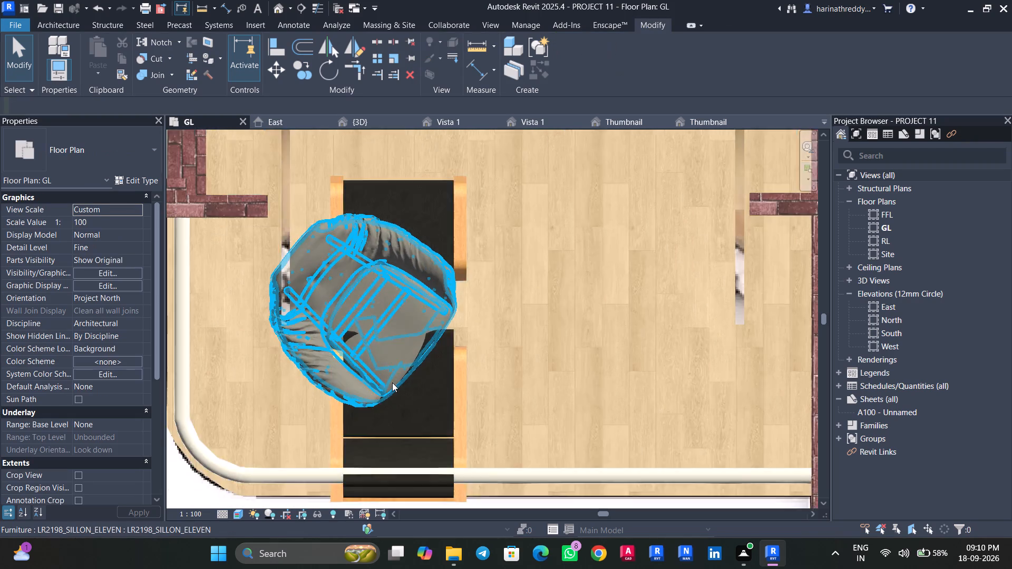
pyautogui.scroll(-5, 392, 382)
pyautogui.press('Escape')
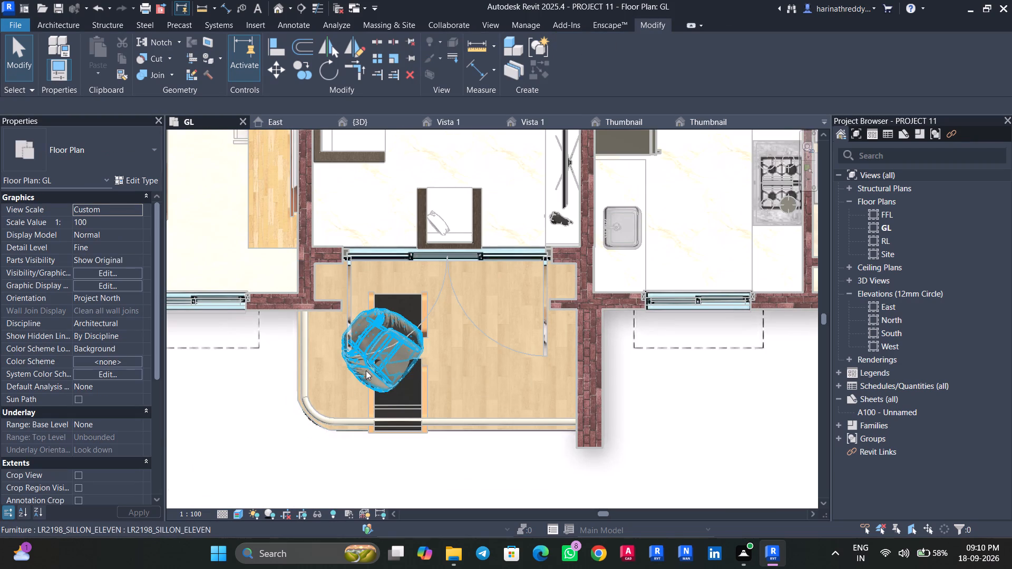
# Delete the black lounge chair with the wooden frame that overlaps the armchair on the balcony.
pyautogui.click(366, 370)
pyautogui.press('Escape')
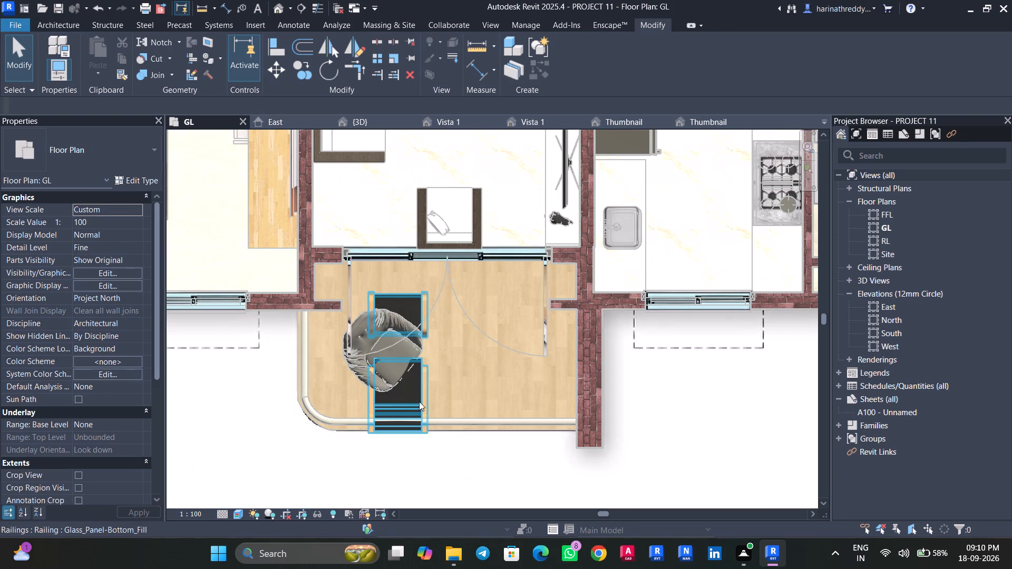
pyautogui.click(419, 401)
pyautogui.press('Delete')
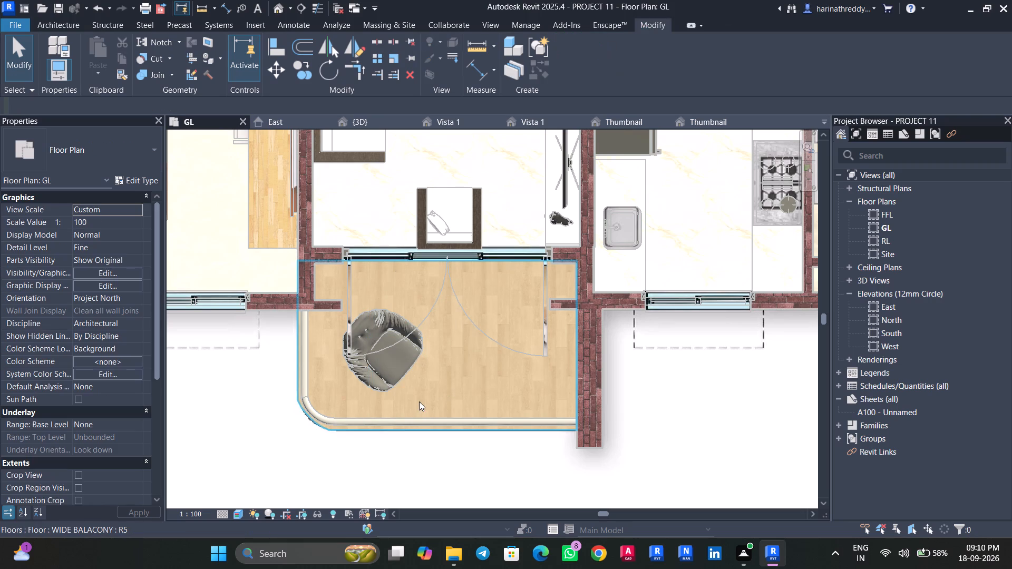
# Nudge the angled armchair towards the balcony railing and towards the middle of the balcony, clear of the open door leaf.
pyautogui.click(400, 375)
pyautogui.press('Down')
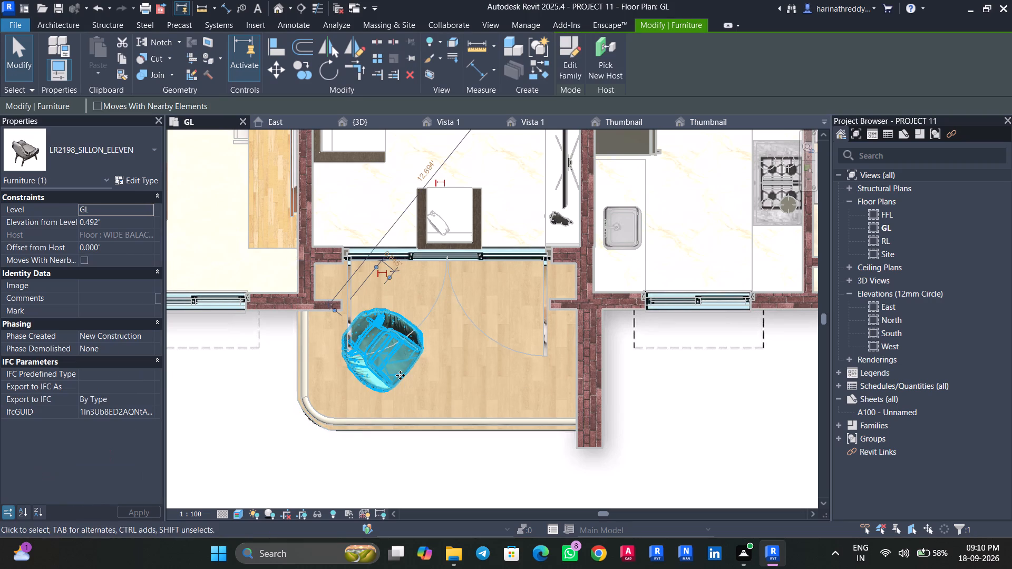
pyautogui.press('Down')
pyautogui.press('Down')
pyautogui.press('Down')
pyautogui.press('Down')
pyautogui.press('Right')
pyautogui.press('Right')
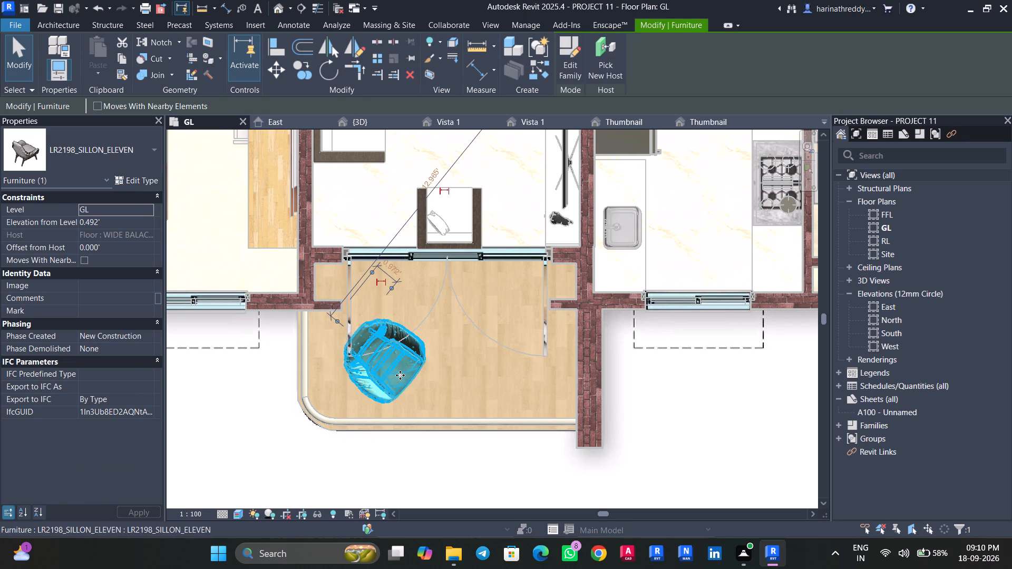
pyautogui.press('Right')
pyautogui.press('Right')
pyautogui.press('Right')
pyautogui.press('Right')
pyautogui.press('Right')
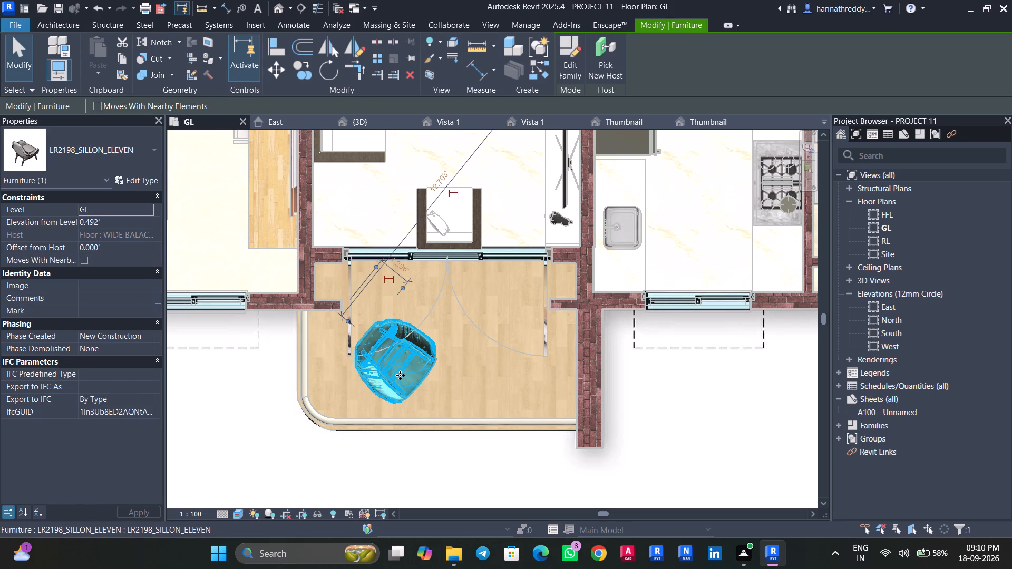
pyautogui.press('Escape')
pyautogui.press('Escape')
# Mirror a copy of the angled armchair about a vertical axis through the middle of the balcony.
pyautogui.click(404, 372)
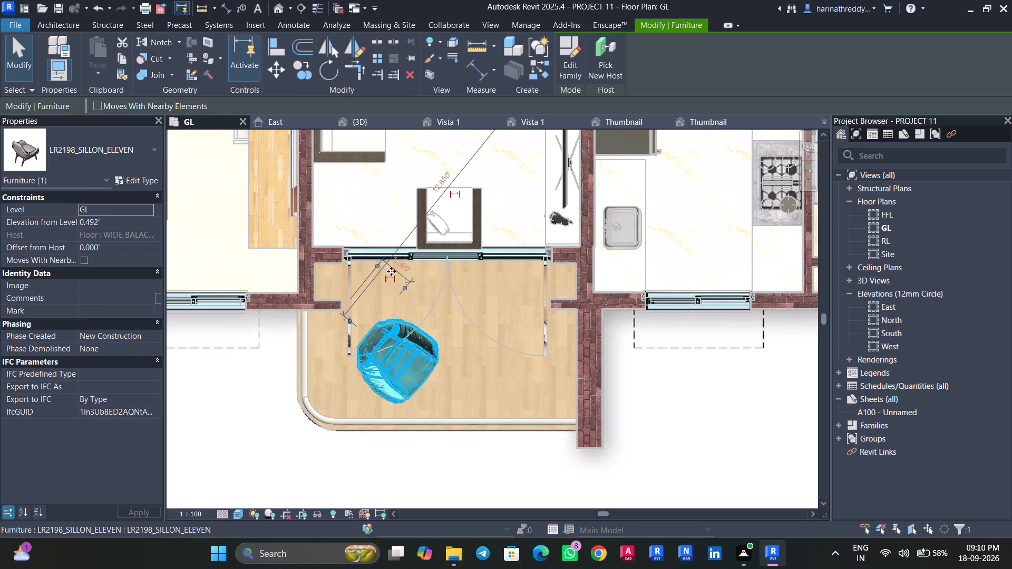
pyautogui.click(351, 50)
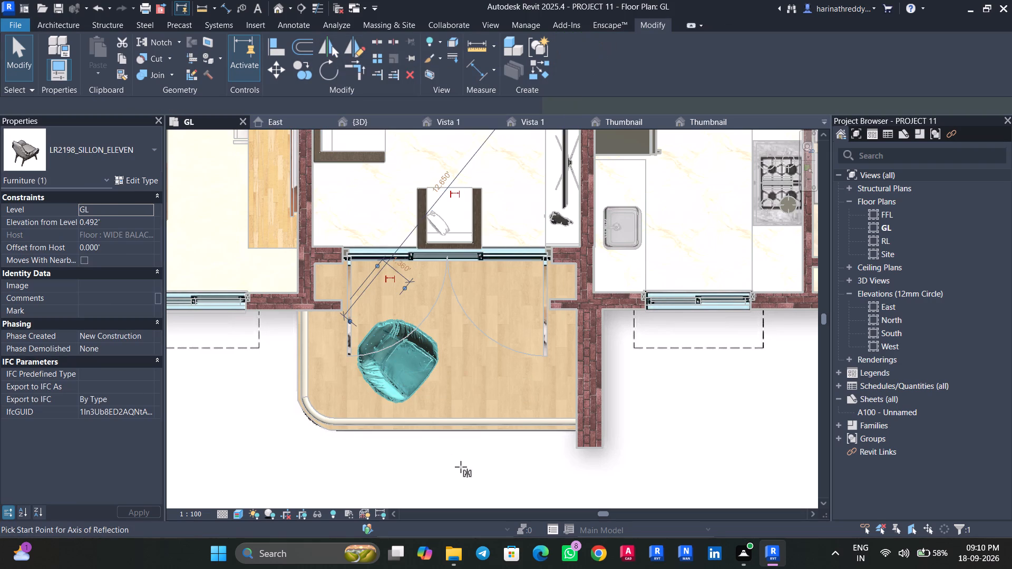
pyautogui.click(451, 428)
pyautogui.click(454, 484)
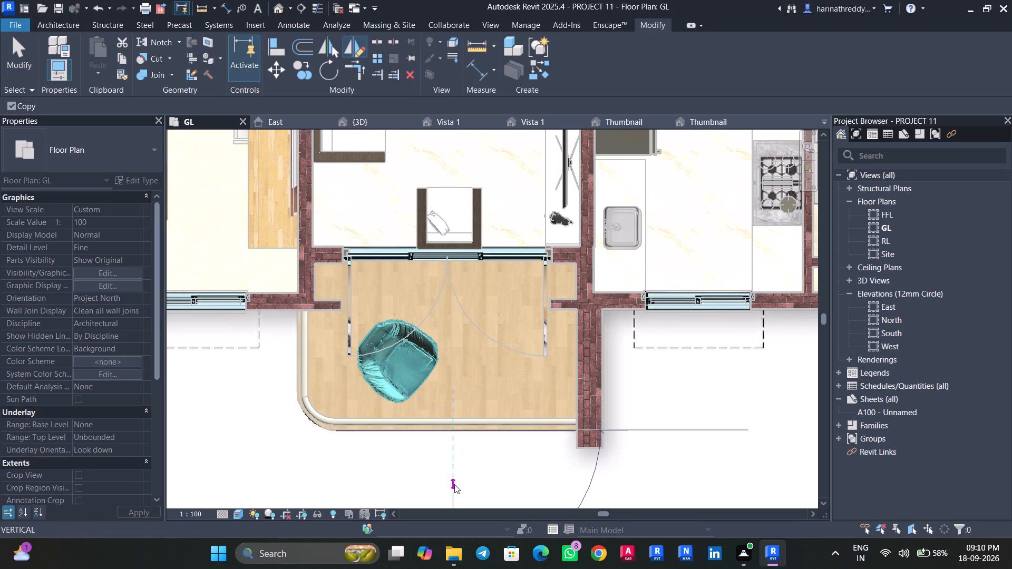
pyautogui.press('Escape')
pyautogui.press('Escape')
pyautogui.press('Escape')
pyautogui.scroll(-5, 460, 403)
pyautogui.press('Escape')
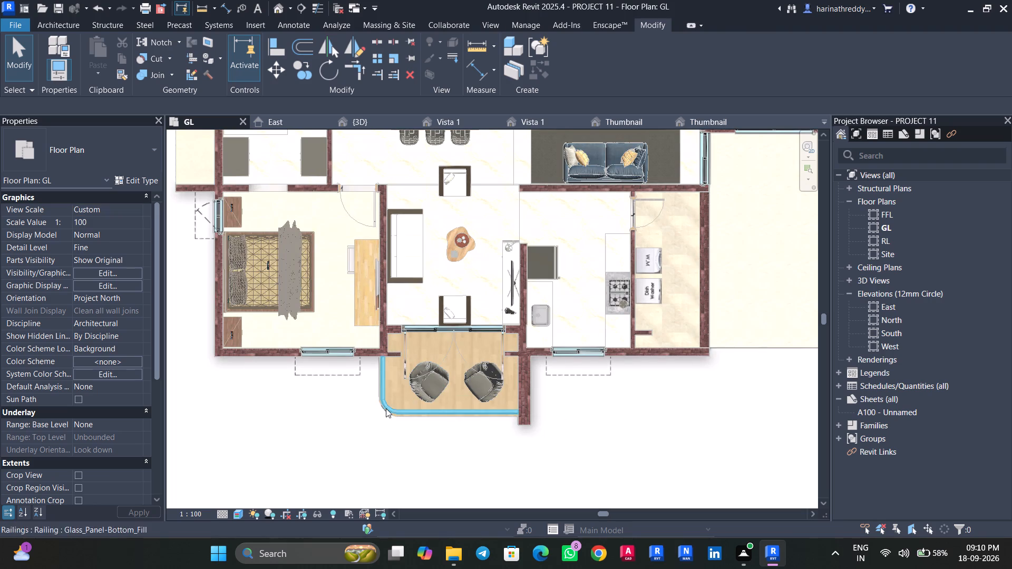
# Examine the balcony armchairs and the rest of the furnished flat in the 3D view.
pyautogui.scroll(-4, 388, 418)
pyautogui.doubleClick(355, 114)
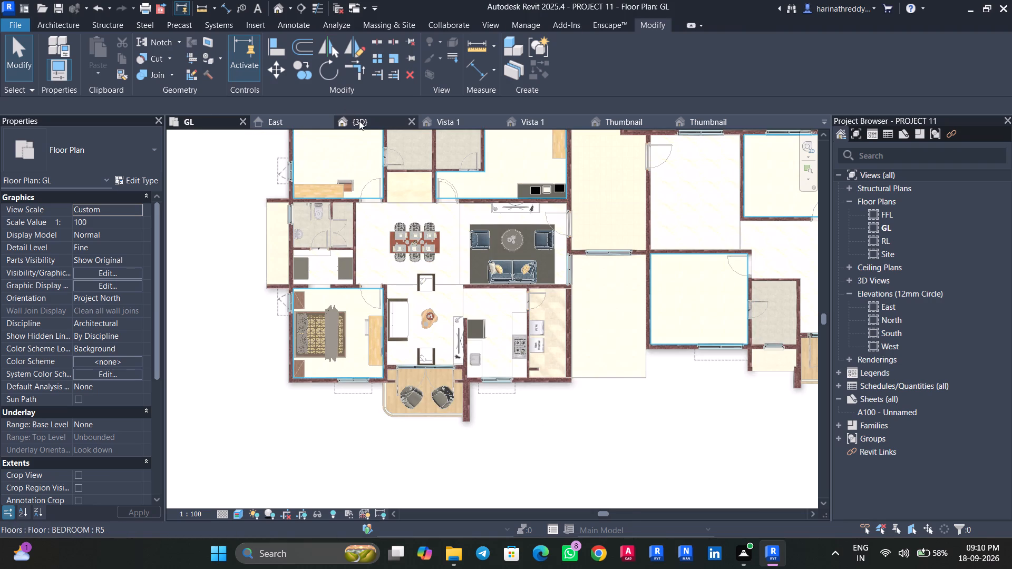
pyautogui.click(359, 121)
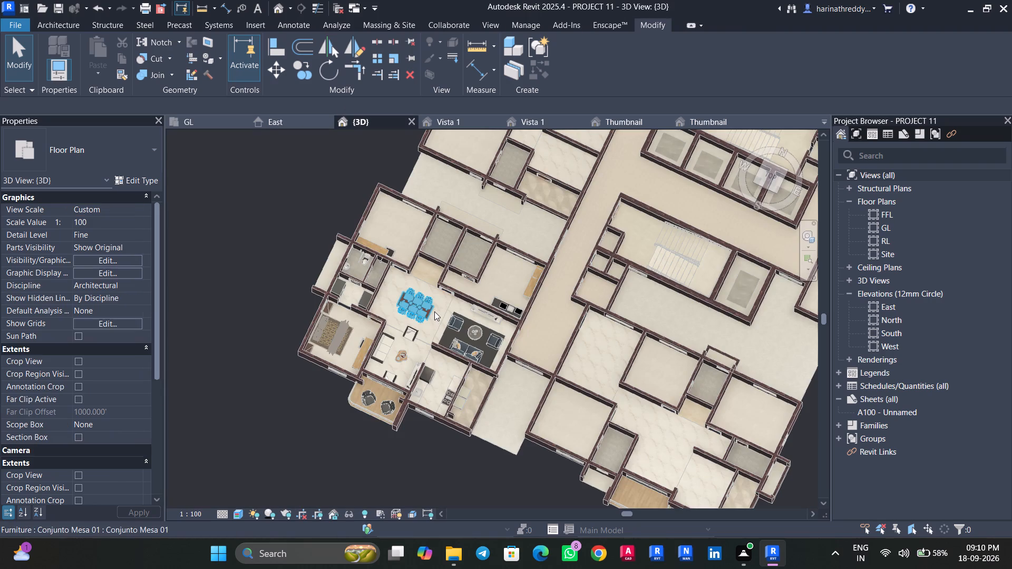
pyautogui.scroll(-3, 370, 414)
pyautogui.click(453, 548)
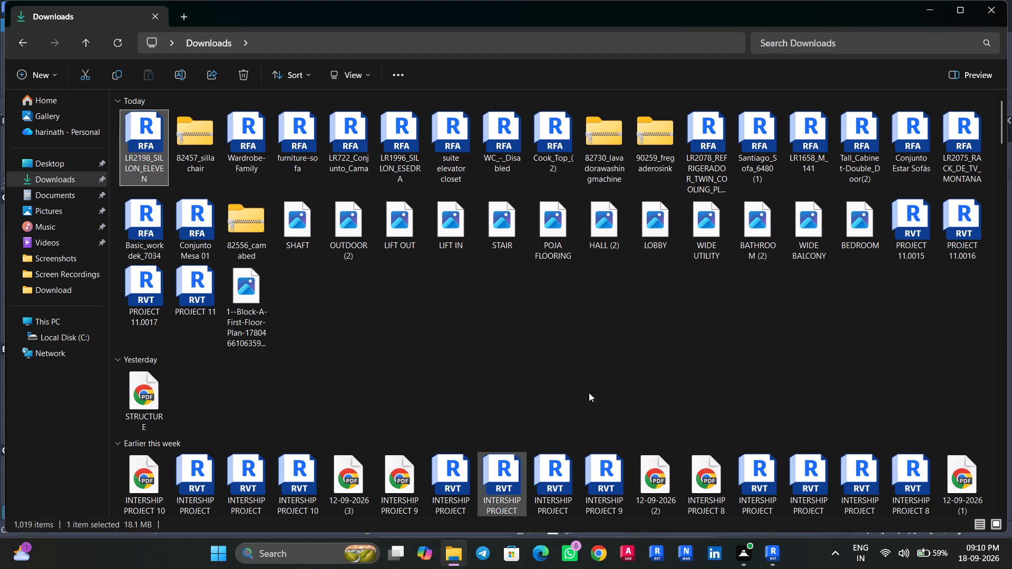
pyautogui.click(1011, 0)
pyautogui.click(1003, 7)
pyautogui.keyDown('shift'); pyautogui.moveTo(413, 455); pyautogui.dragTo(456, 339, button='middle'); pyautogui.keyUp('shift')
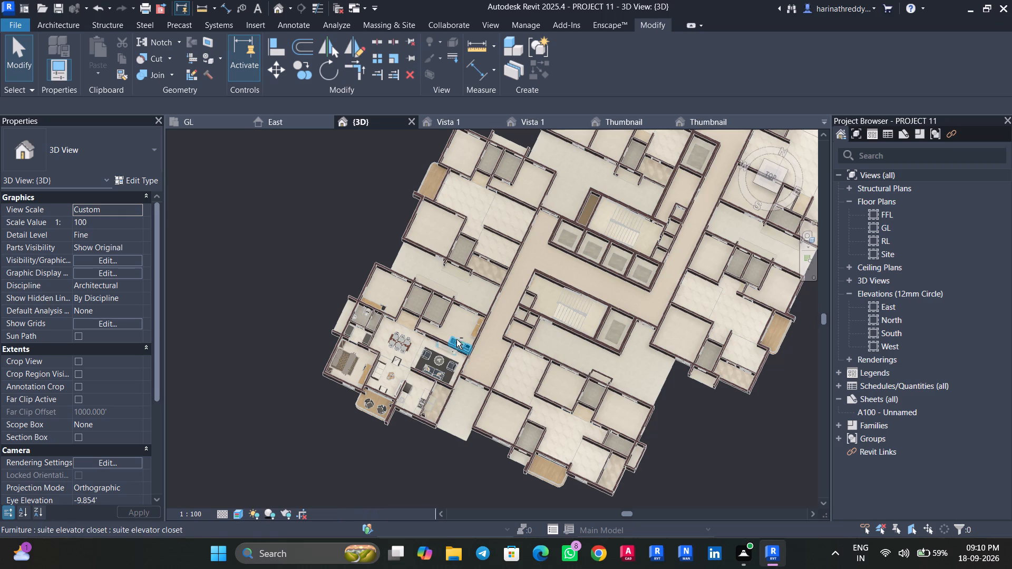
pyautogui.keyDown('shift'); pyautogui.moveTo(456, 339); pyautogui.dragTo(460, 319, button='middle'); pyautogui.keyUp('shift')
pyautogui.keyDown('shift'); pyautogui.moveTo(361, 450); pyautogui.dragTo(504, 300, button='middle'); pyautogui.keyUp('shift')
pyautogui.keyDown('shift'); pyautogui.middleClick(504, 293); pyautogui.keyUp('shift')
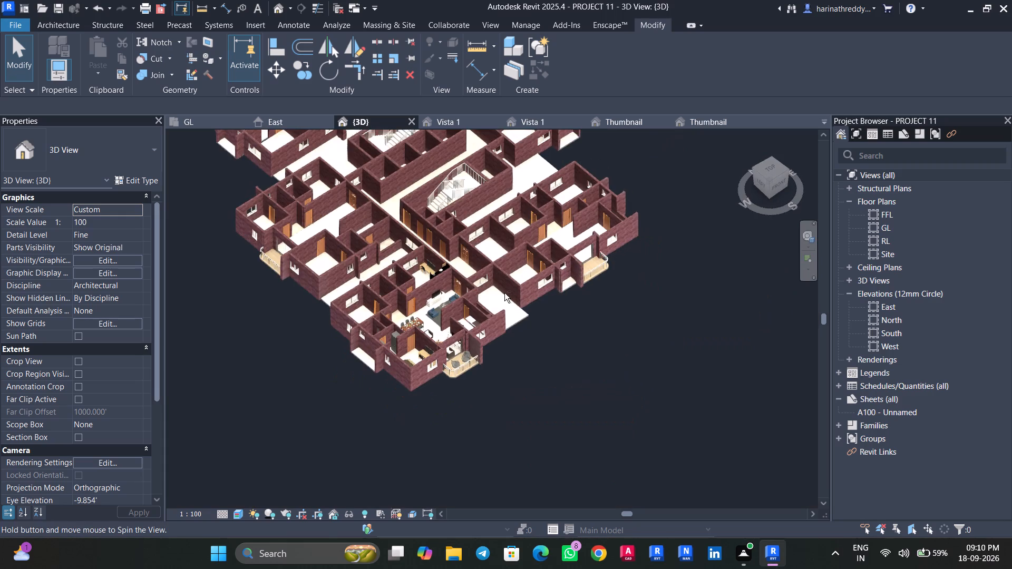
pyautogui.scroll(14, 484, 370)
pyautogui.keyDown('shift'); pyautogui.moveTo(501, 376); pyautogui.dragTo(495, 383, button='middle'); pyautogui.keyUp('shift')
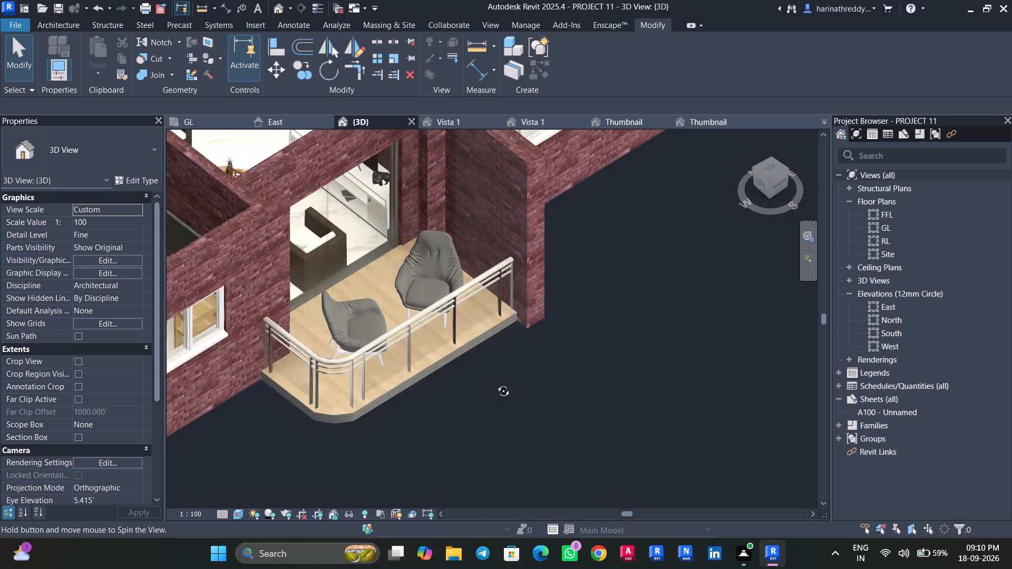
pyautogui.keyDown('shift'); pyautogui.moveTo(495, 383); pyautogui.dragTo(475, 416, button='middle'); pyautogui.keyUp('shift')
pyautogui.scroll(-7, 493, 435)
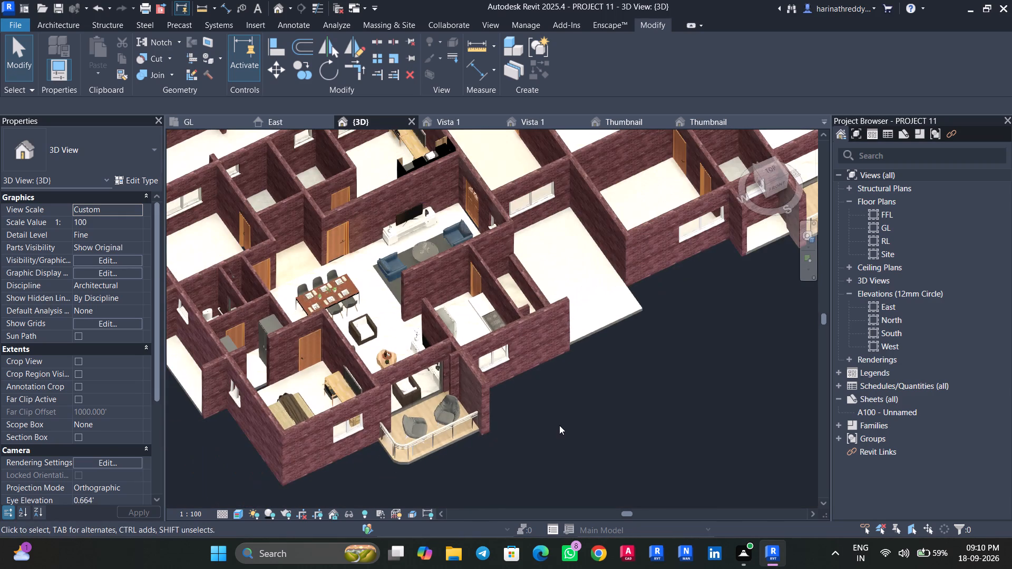
pyautogui.scroll(-4, 559, 425)
pyautogui.moveTo(562, 417); pyautogui.dragTo(548, 472, button='middle')
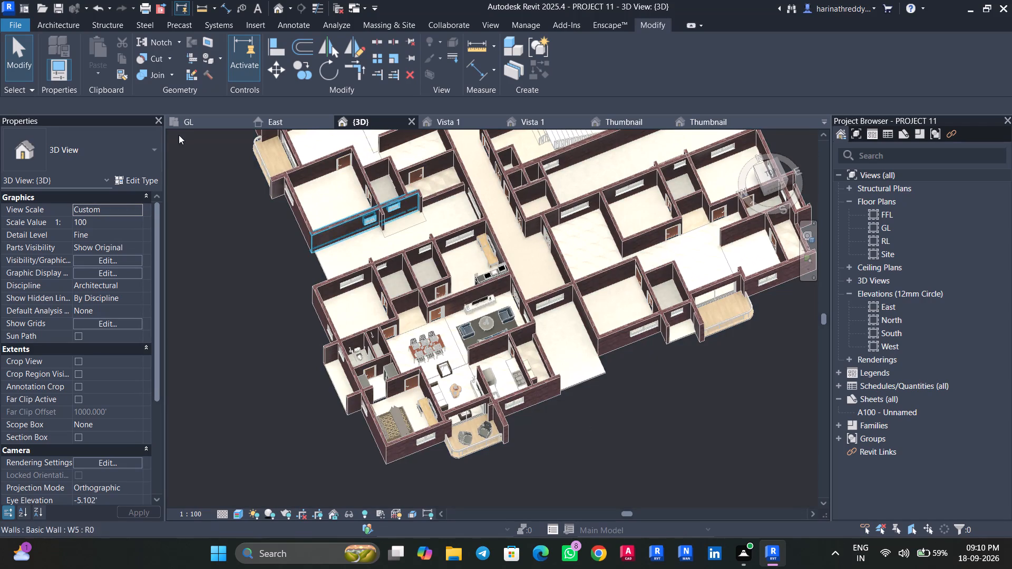
# Return to the GL floor plan and look over the flat's dress area, toilets and upper bedrooms.
pyautogui.click(186, 127)
pyautogui.scroll(2, 320, 229)
pyautogui.scroll(2, 322, 281)
pyautogui.moveTo(316, 279); pyautogui.dragTo(319, 282, button='middle')
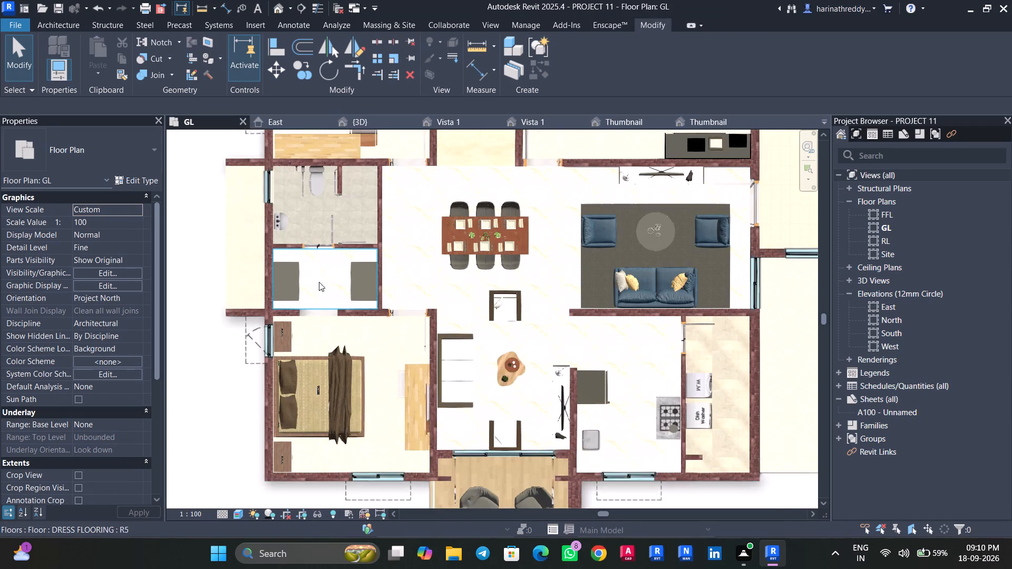
pyautogui.moveTo(319, 282); pyautogui.dragTo(351, 358, button='middle')
pyautogui.moveTo(349, 365); pyautogui.dragTo(347, 424, button='middle')
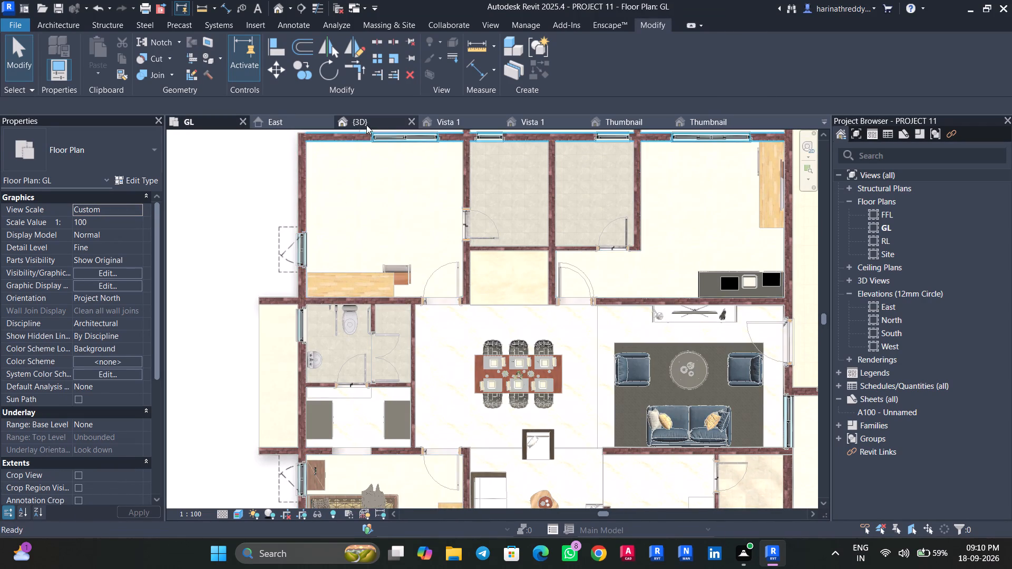
# Examine the master toilet, dress area and neighbouring rooms from several angles in the 3D view.
pyautogui.click(366, 125)
pyautogui.scroll(10, 304, 392)
pyautogui.keyDown('shift'); pyautogui.moveTo(307, 397); pyautogui.dragTo(283, 398, button='middle'); pyautogui.keyUp('shift')
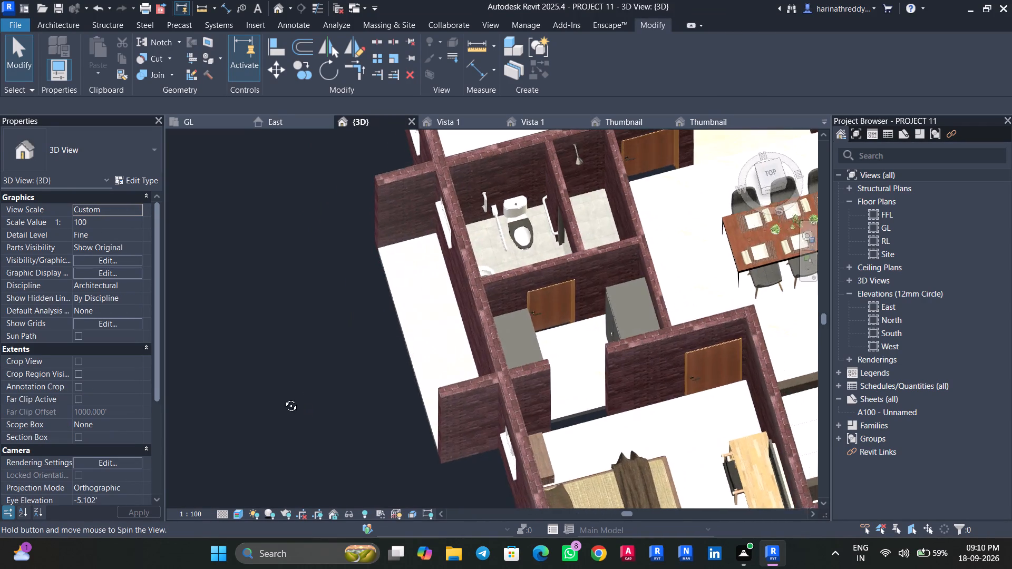
pyautogui.keyDown('shift'); pyautogui.moveTo(283, 398); pyautogui.dragTo(289, 439, button='middle'); pyautogui.keyUp('shift')
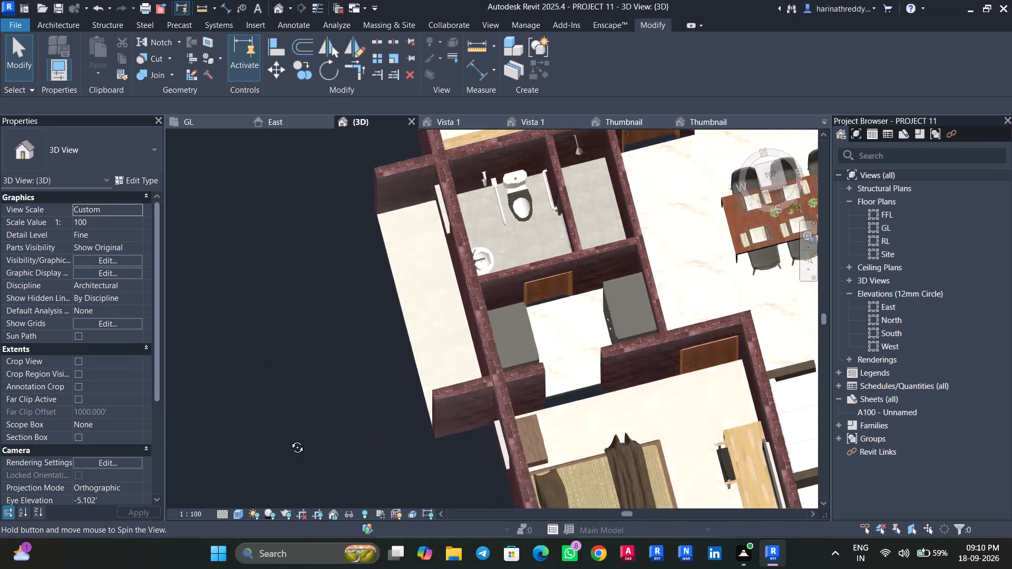
pyautogui.keyDown('shift'); pyautogui.moveTo(289, 439); pyautogui.dragTo(329, 396, button='middle'); pyautogui.keyUp('shift')
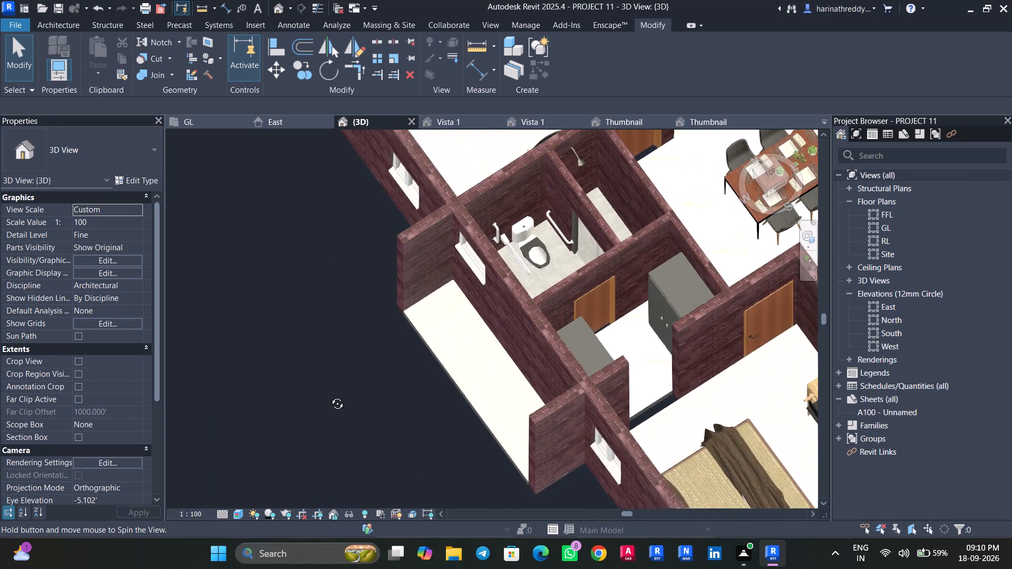
pyautogui.keyDown('shift'); pyautogui.moveTo(329, 396); pyautogui.dragTo(317, 393, button='middle'); pyautogui.keyUp('shift')
pyautogui.scroll(4, 317, 390)
pyautogui.scroll(-6, 330, 379)
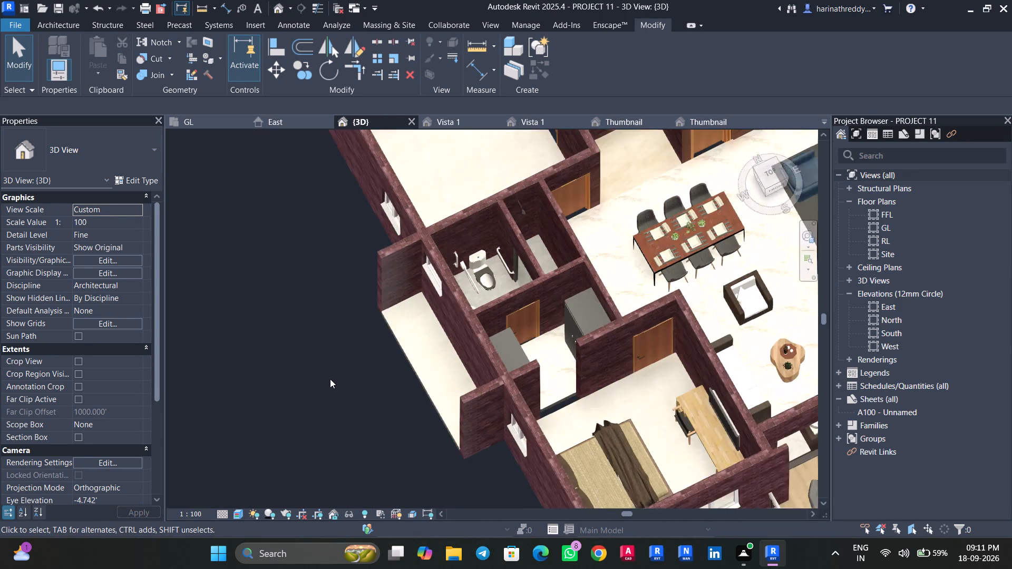
pyautogui.keyDown('shift'); pyautogui.moveTo(328, 378); pyautogui.dragTo(212, 440, button='middle'); pyautogui.keyUp('shift')
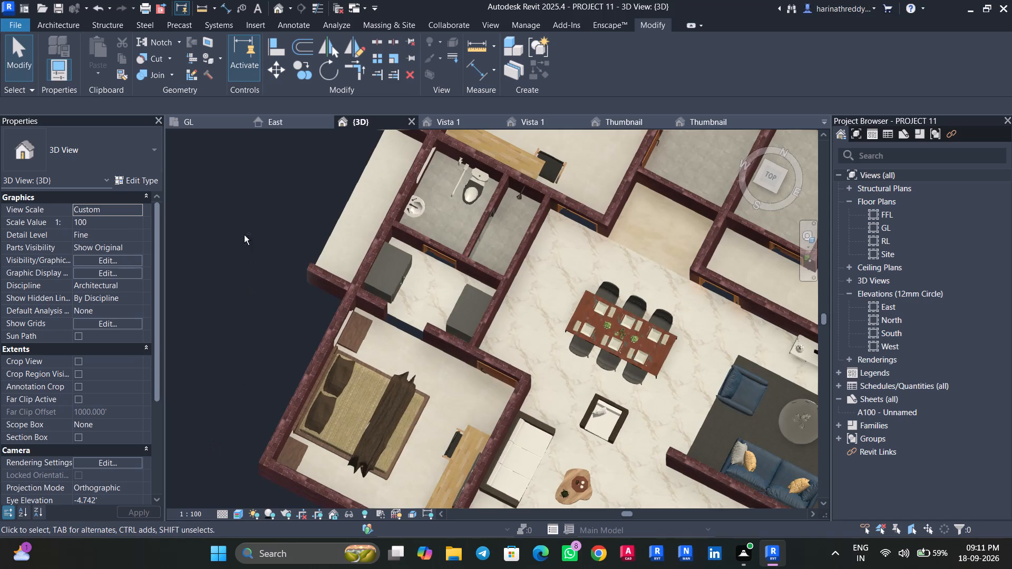
# In the GL floor plan, copy the master toilet's cloakroom sink onto the dining side of the wall between toilet and dining.
pyautogui.click(193, 124)
pyautogui.click(320, 362)
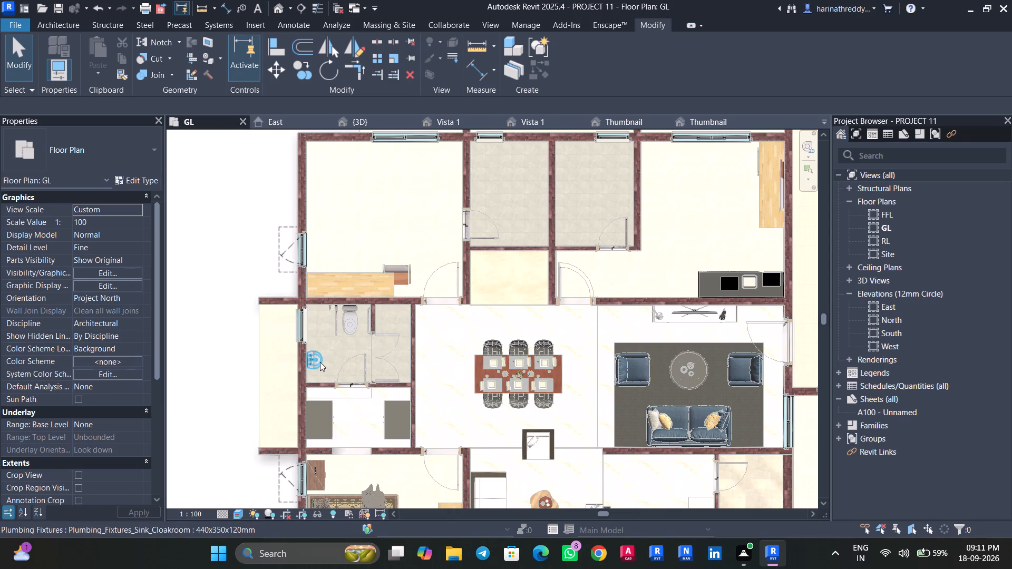
pyautogui.scroll(3, 320, 362)
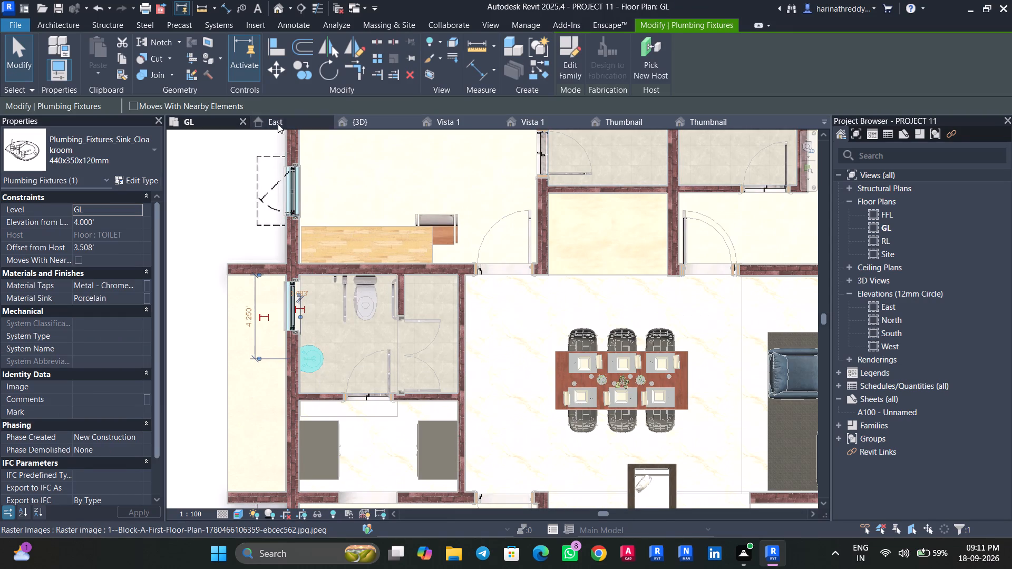
pyautogui.click(300, 74)
pyautogui.scroll(5, 306, 363)
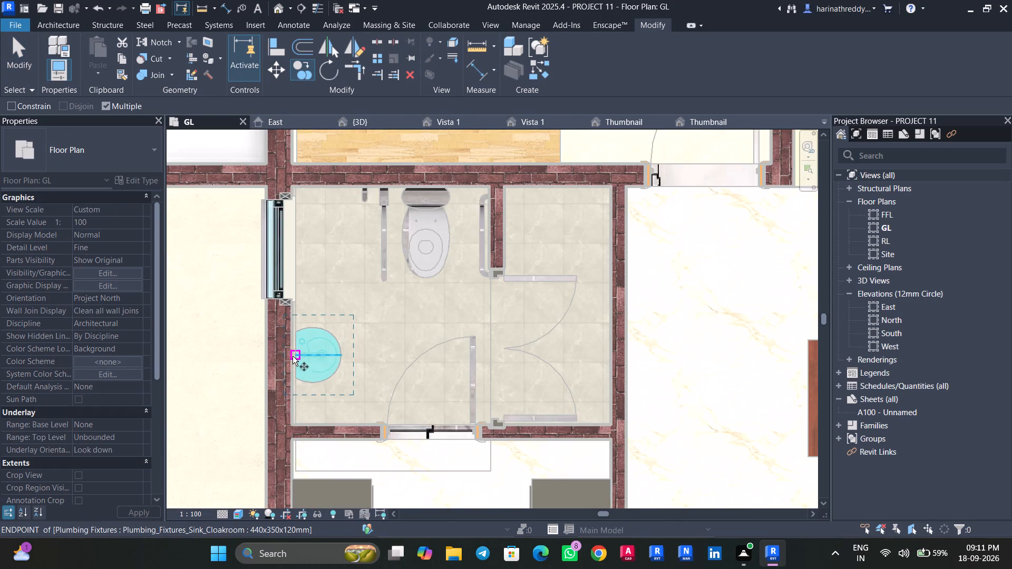
pyautogui.click(293, 356)
pyautogui.moveTo(546, 388); pyautogui.dragTo(415, 262, button='middle')
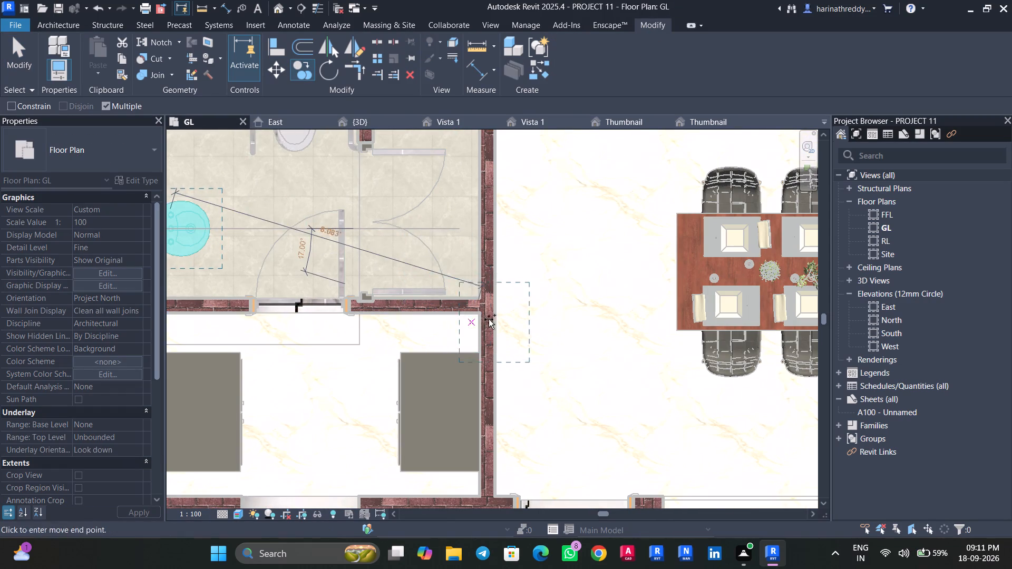
pyautogui.click(498, 254)
pyautogui.scroll(-5, 508, 281)
pyautogui.moveTo(508, 281); pyautogui.dragTo(434, 468, button='middle')
pyautogui.press('Escape')
pyautogui.press('Escape')
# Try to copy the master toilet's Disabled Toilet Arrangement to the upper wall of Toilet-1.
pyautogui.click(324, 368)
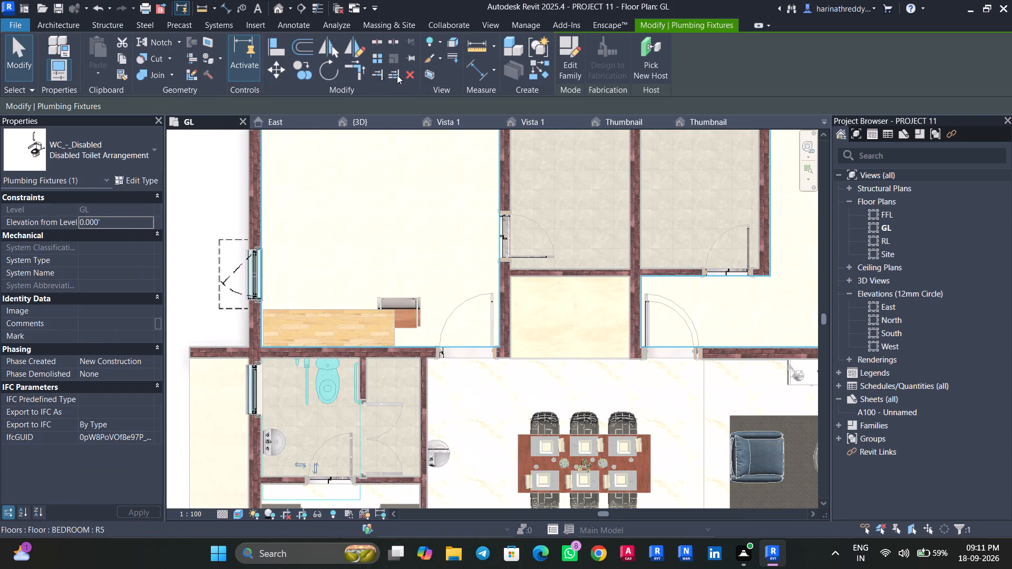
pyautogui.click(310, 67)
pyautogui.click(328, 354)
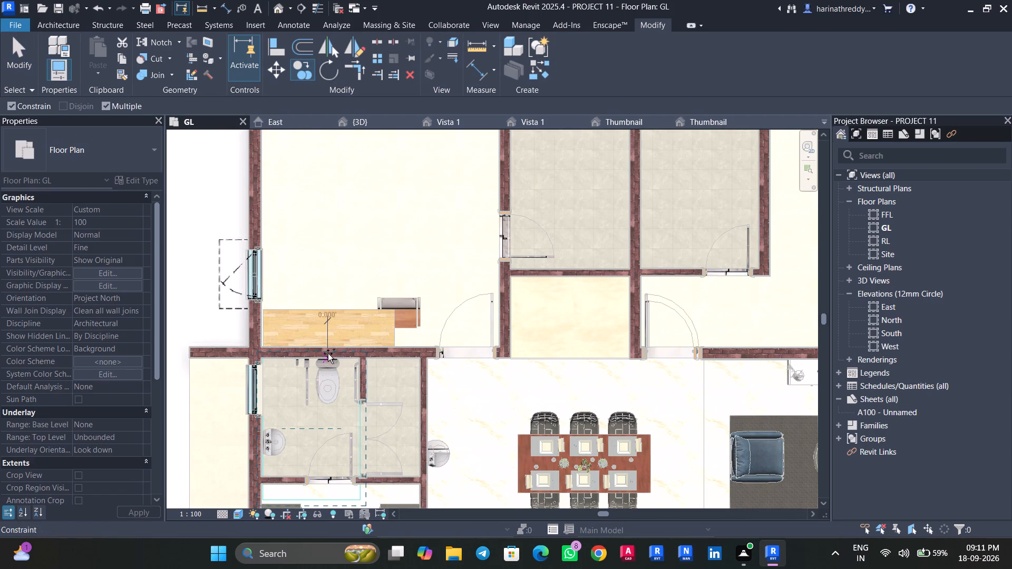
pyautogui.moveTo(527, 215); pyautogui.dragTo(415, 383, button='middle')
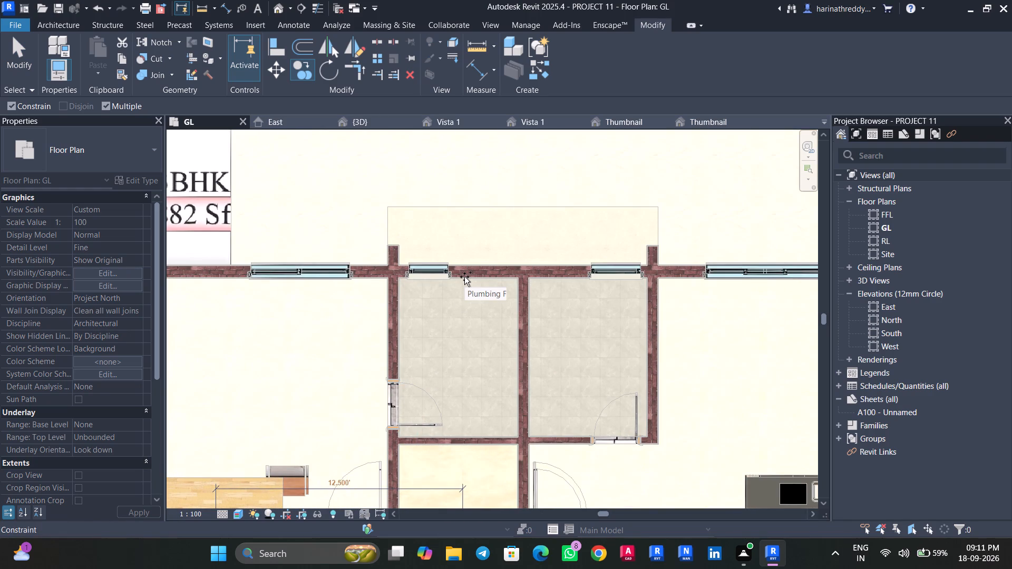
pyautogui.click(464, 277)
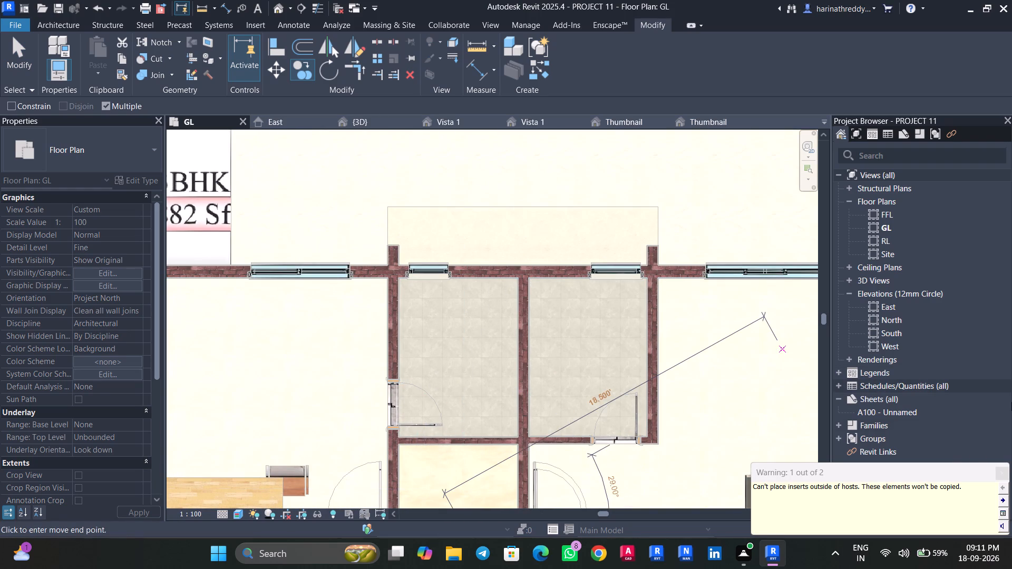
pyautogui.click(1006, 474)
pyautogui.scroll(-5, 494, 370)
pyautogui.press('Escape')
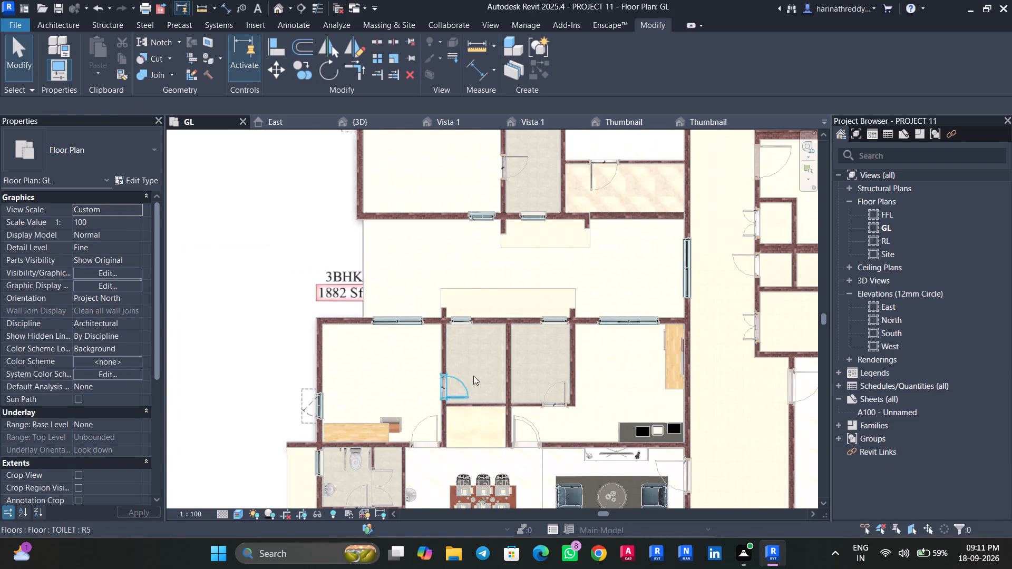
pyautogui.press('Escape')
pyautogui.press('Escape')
# Set the draw layer of the underlay floor plan image to Foreground.
pyautogui.scroll(6, 350, 463)
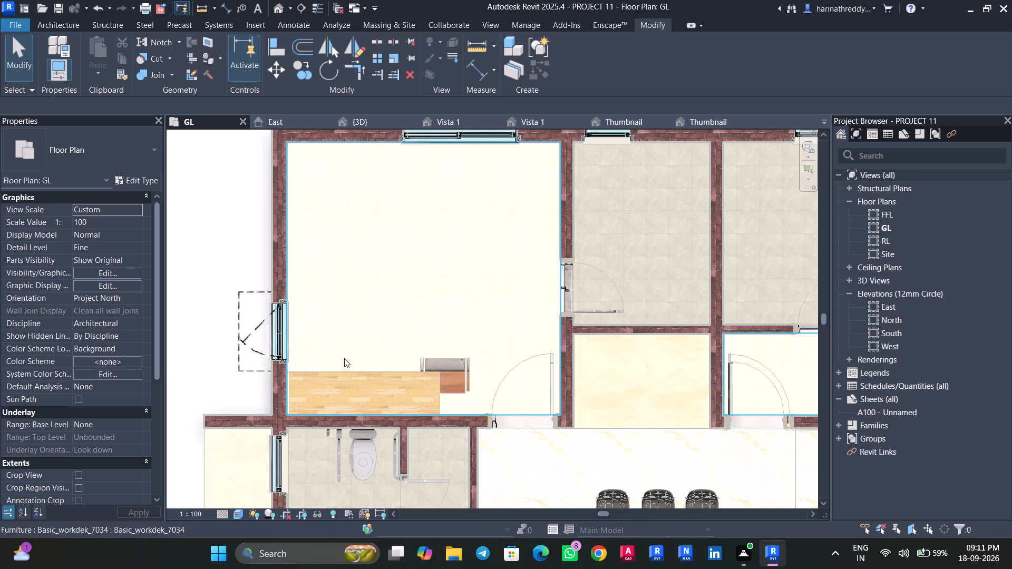
pyautogui.scroll(-7, 356, 328)
pyautogui.click(253, 267)
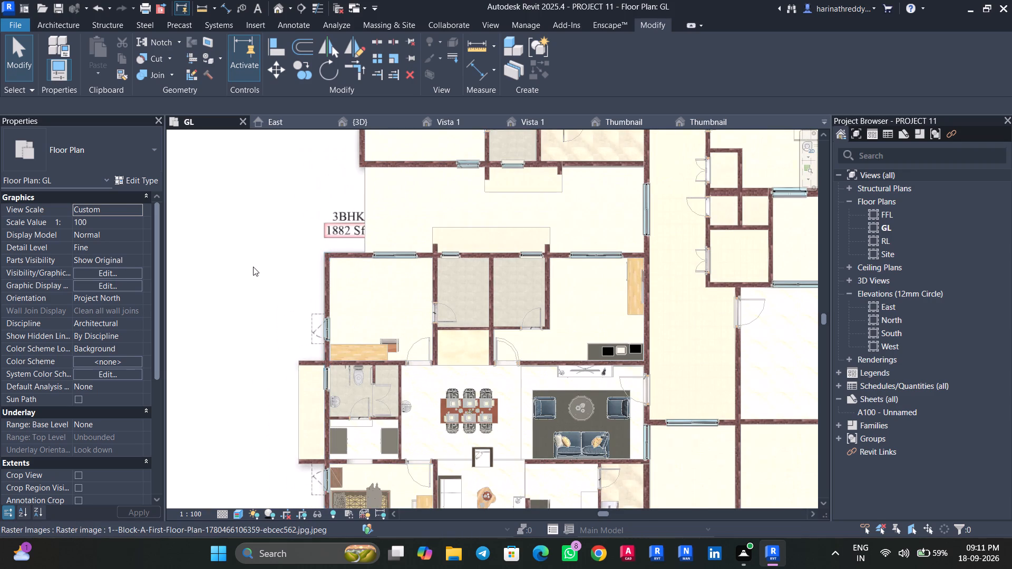
pyautogui.click(147, 205)
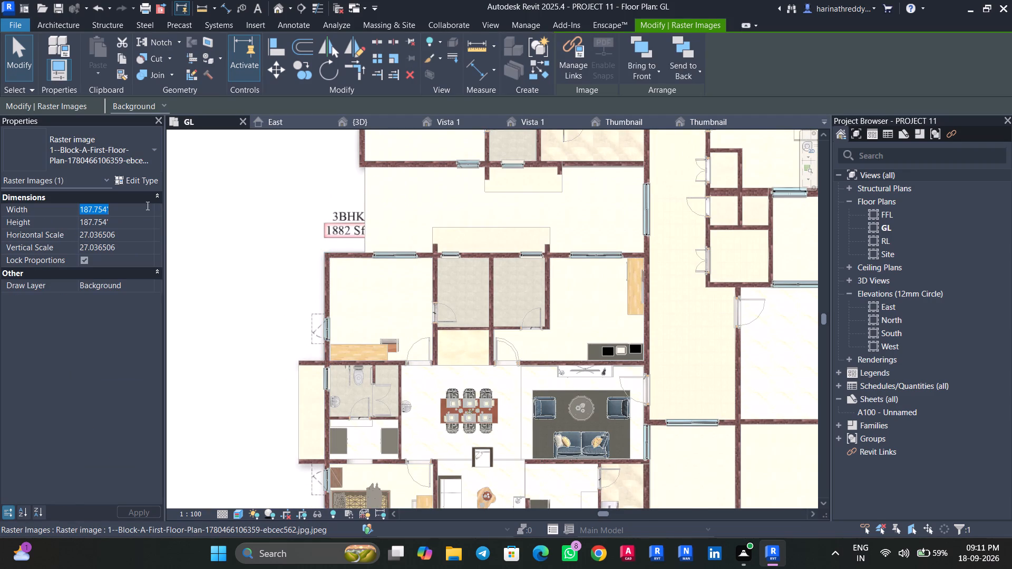
pyautogui.click(148, 285)
pyautogui.click(135, 312)
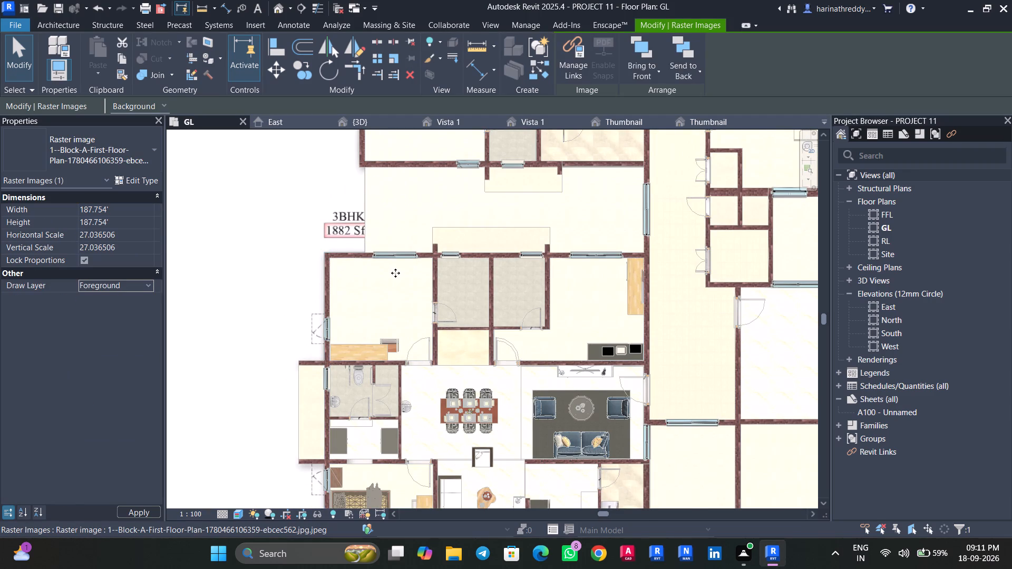
pyautogui.press('Escape')
pyautogui.press('Escape')
# Place the LR722_Conjunto_Cama bed in Bed Room-2, rotated with its headboard against the Toilet-2 wall over the underlay bed.
pyautogui.scroll(2, 596, 437)
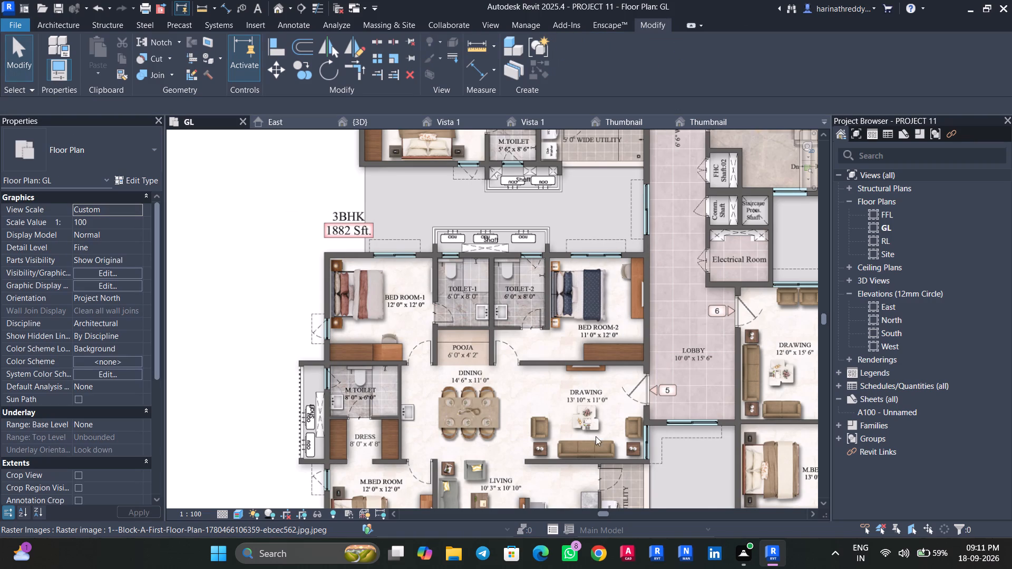
pyautogui.scroll(5, 596, 436)
pyautogui.moveTo(578, 347); pyautogui.dragTo(544, 543, button='middle')
pyautogui.scroll(1, 549, 529)
pyautogui.press('c')
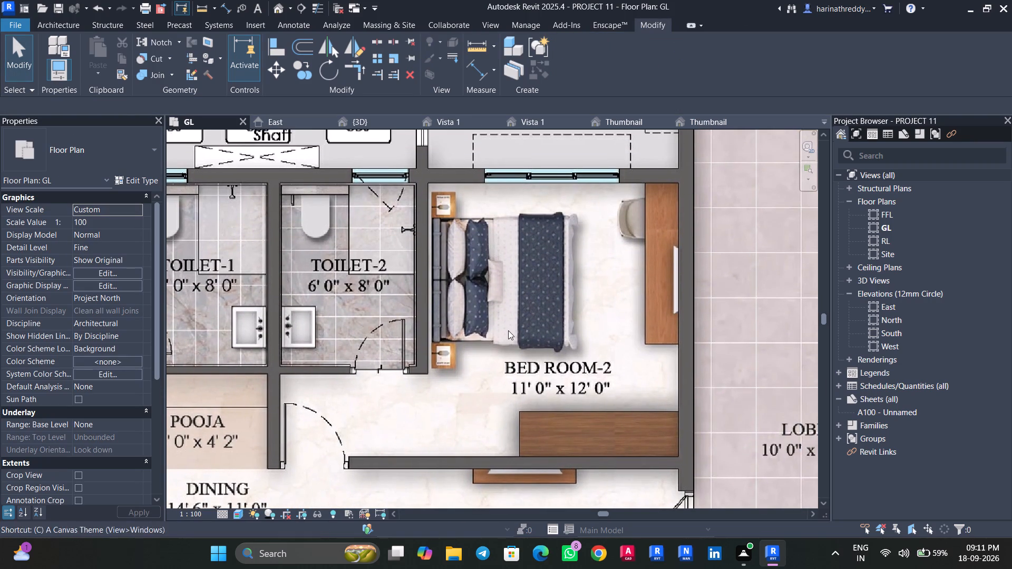
pyautogui.press('m')
pyautogui.click(57, 143)
pyautogui.scroll(2, 55, 300)
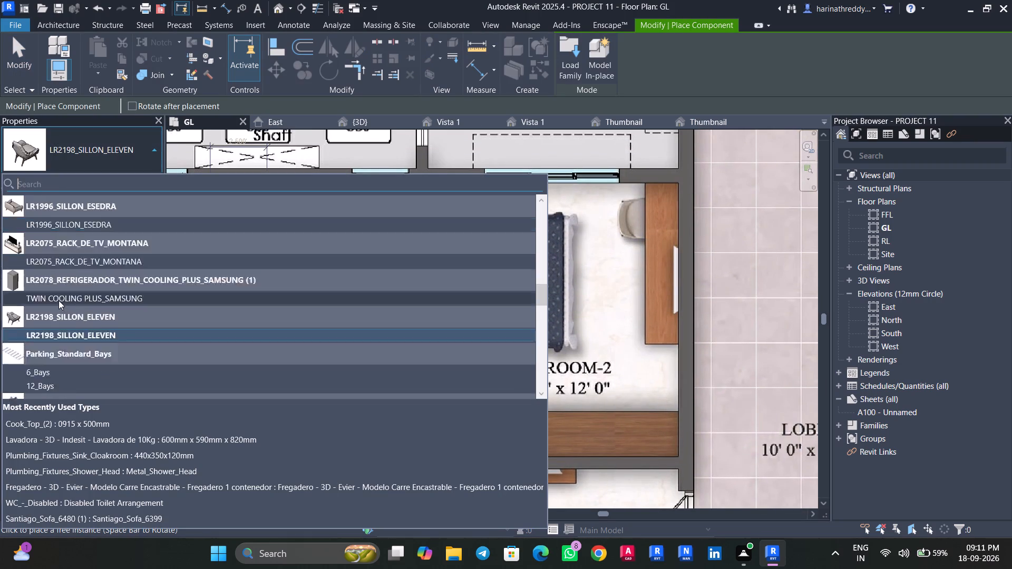
pyautogui.scroll(2, 59, 300)
pyautogui.click(66, 263)
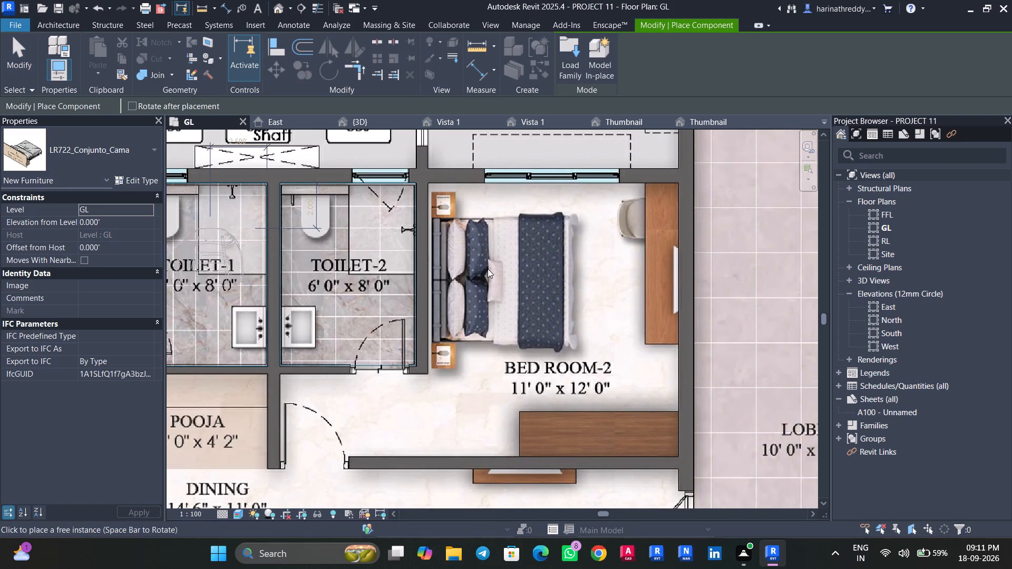
pyautogui.press('space')
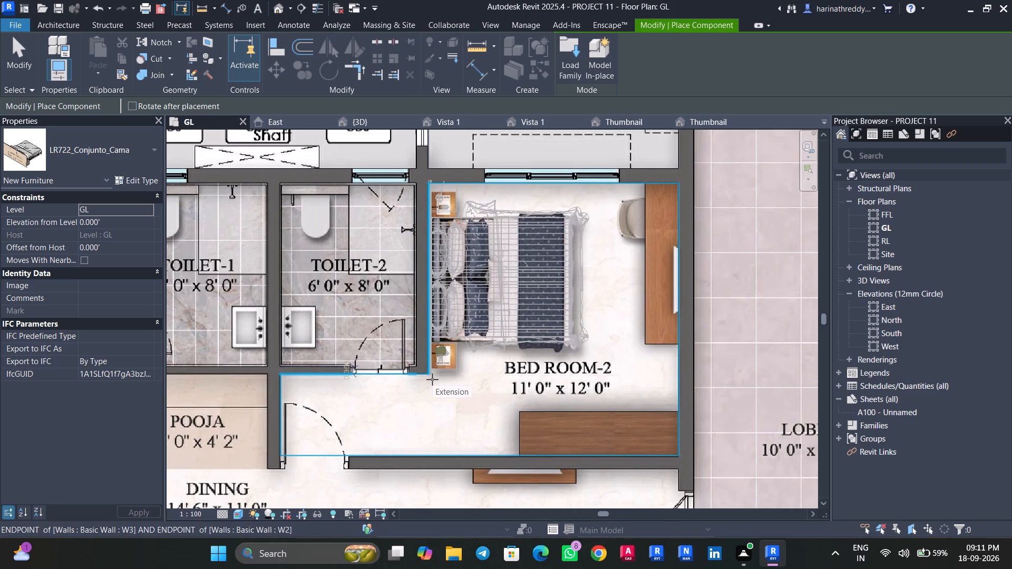
pyautogui.click(432, 379)
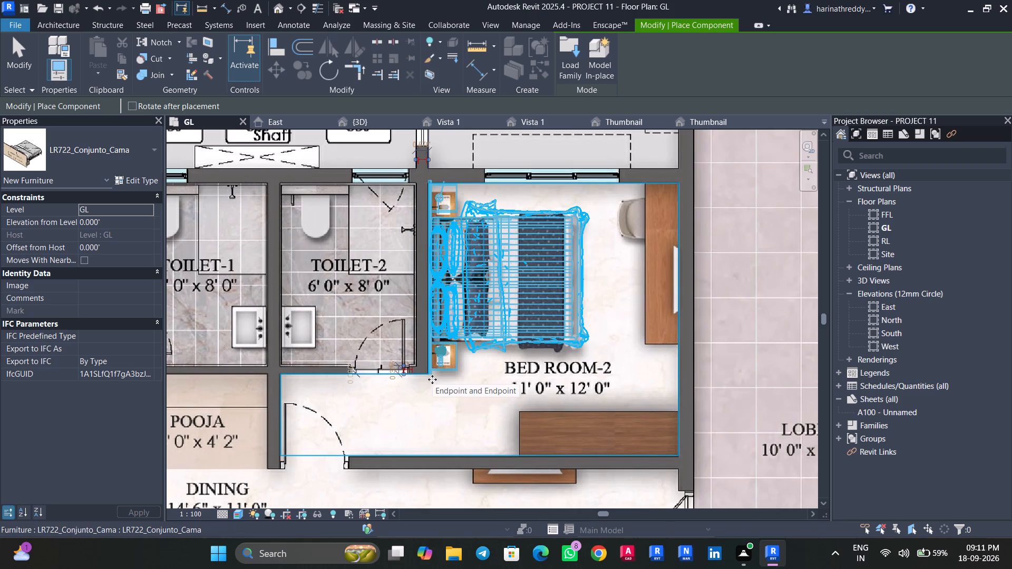
# Place another LR722_Conjunto_Cama in Bed Room-1 with its headboard against the outer window wall, over the underlay bed.
pyautogui.scroll(-11, 432, 379)
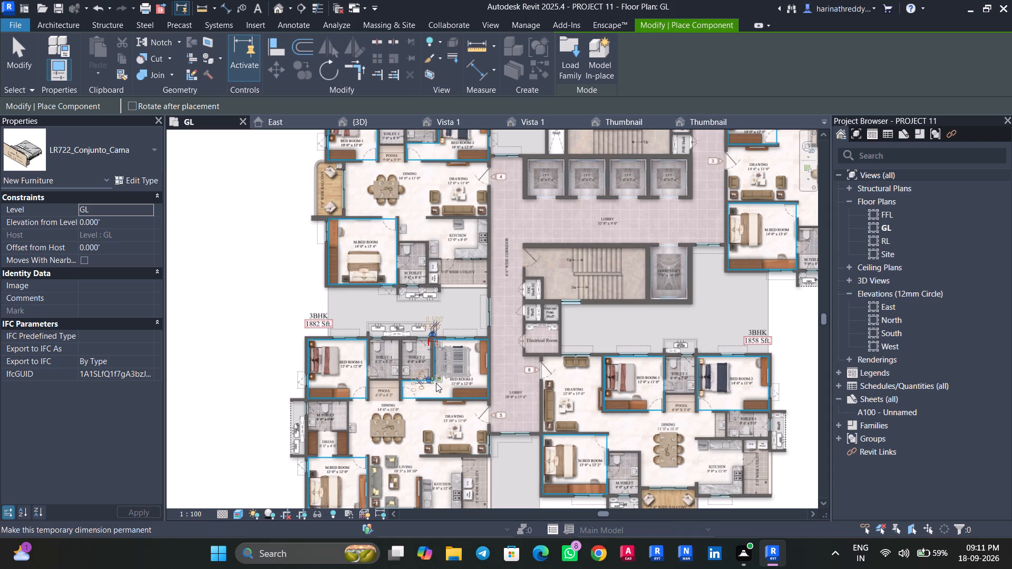
pyautogui.scroll(6, 316, 378)
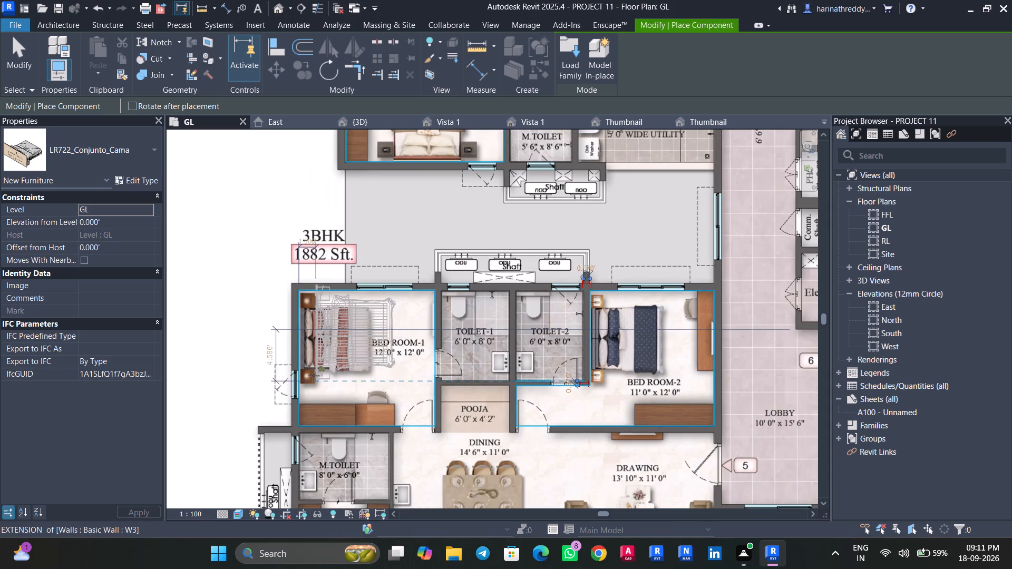
pyautogui.scroll(7, 298, 381)
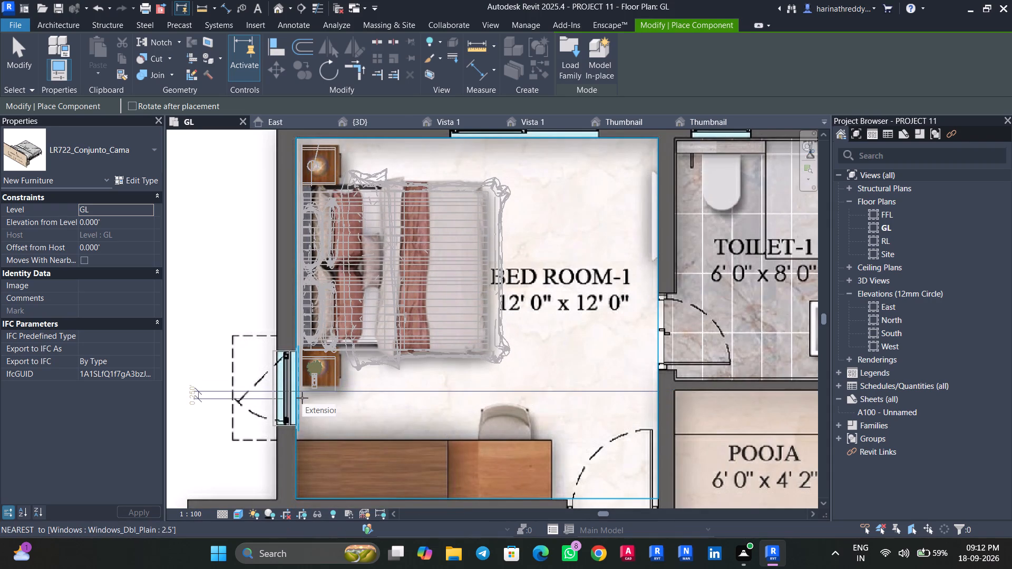
pyautogui.click(302, 398)
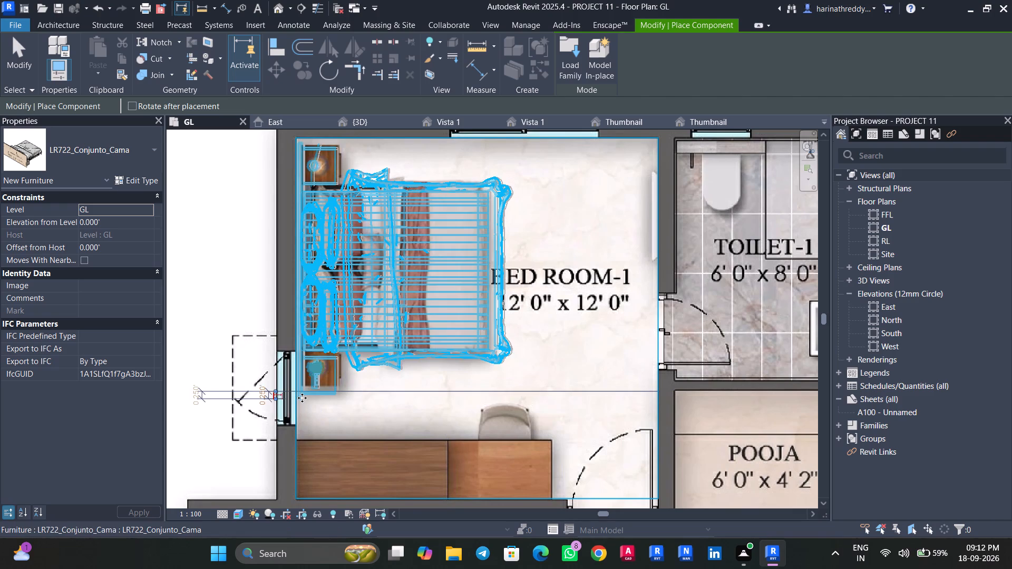
pyautogui.scroll(-15, 306, 399)
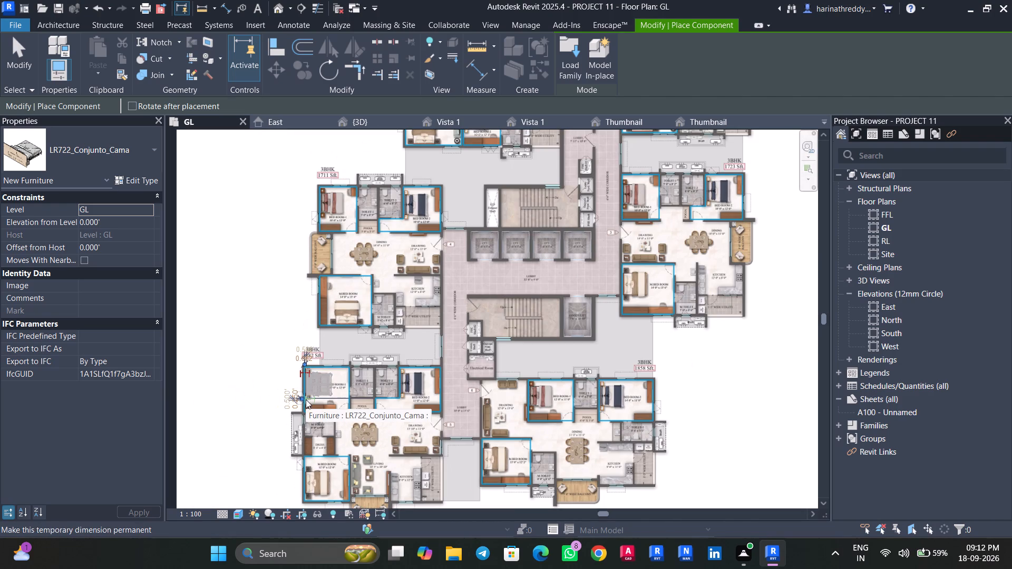
pyautogui.scroll(19, 402, 400)
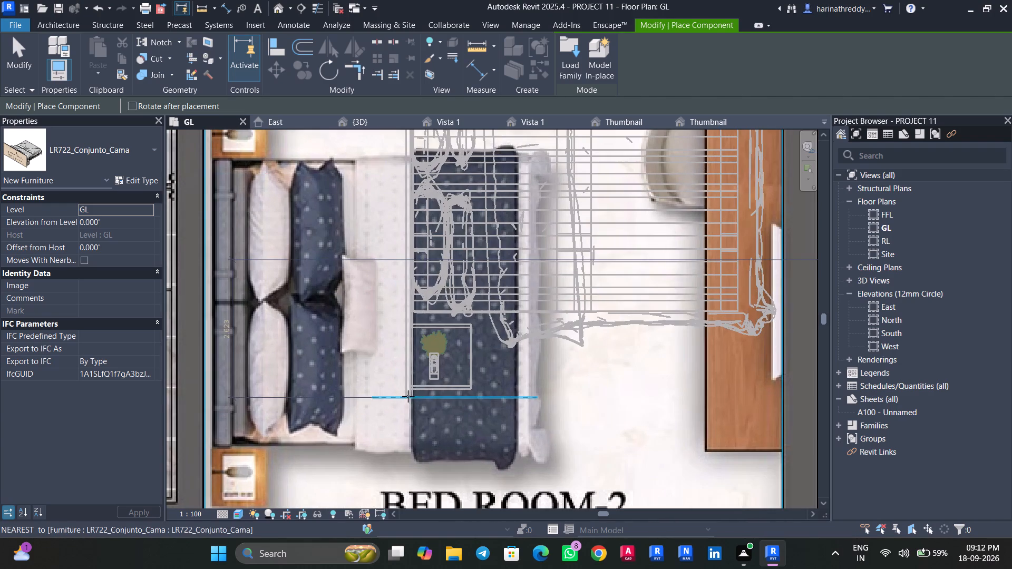
pyautogui.press('Escape')
pyautogui.press('Escape')
pyautogui.press('Escape')
# Check the newly placed beds, wardrobe and remaining furniture across the 3BHK flat's rooms in the 3D view.
pyautogui.scroll(-9, 375, 404)
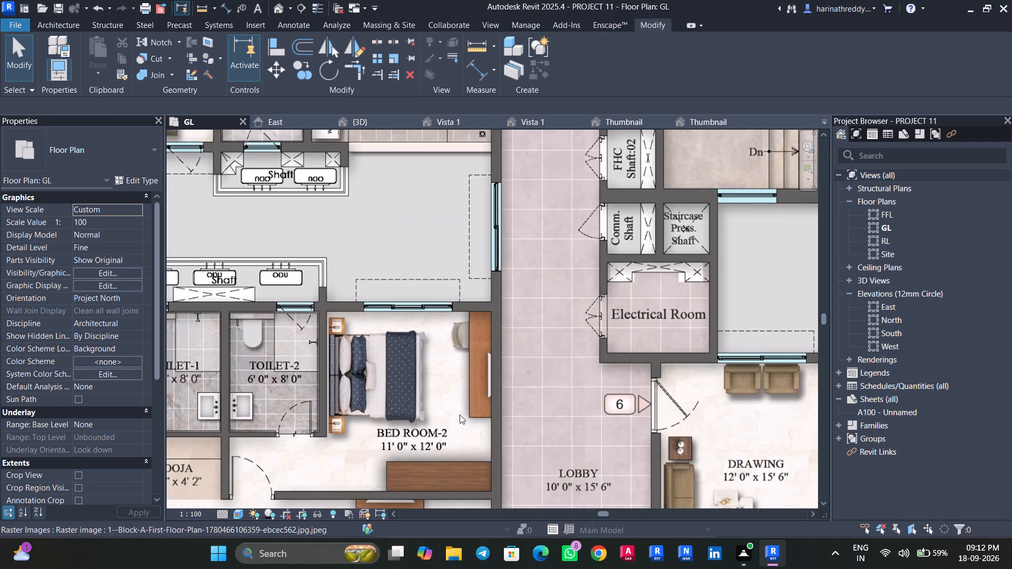
pyautogui.moveTo(460, 413); pyautogui.dragTo(464, 326, button='middle')
pyautogui.scroll(2, 457, 339)
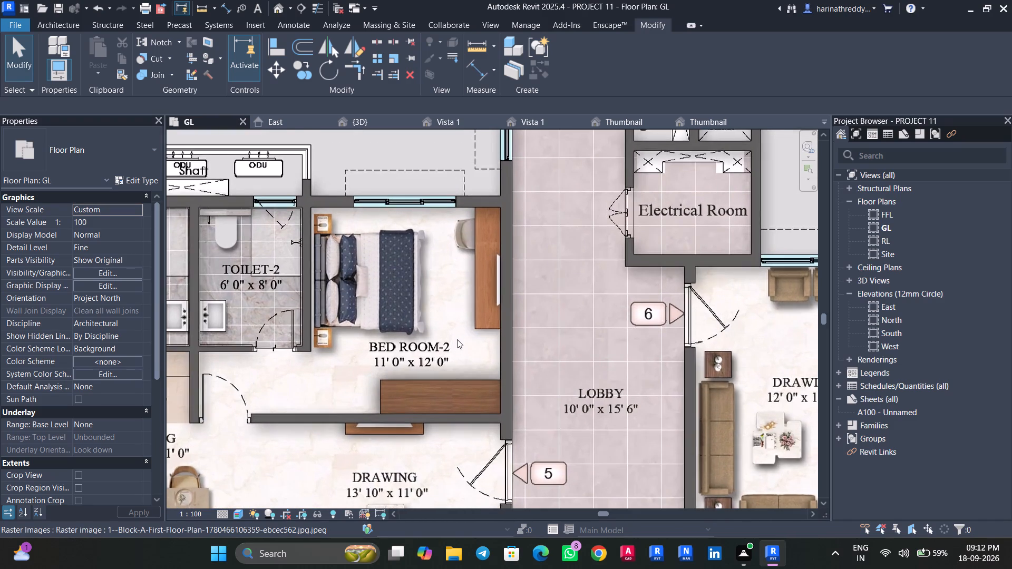
pyautogui.scroll(-4, 457, 339)
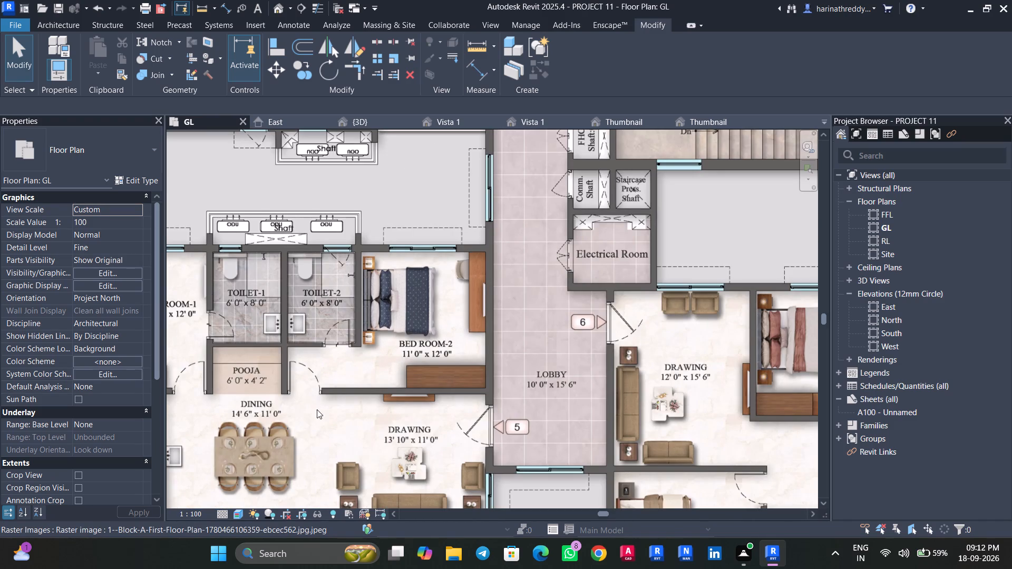
pyautogui.moveTo(309, 436); pyautogui.dragTo(433, 434, button='middle')
pyautogui.click(367, 120)
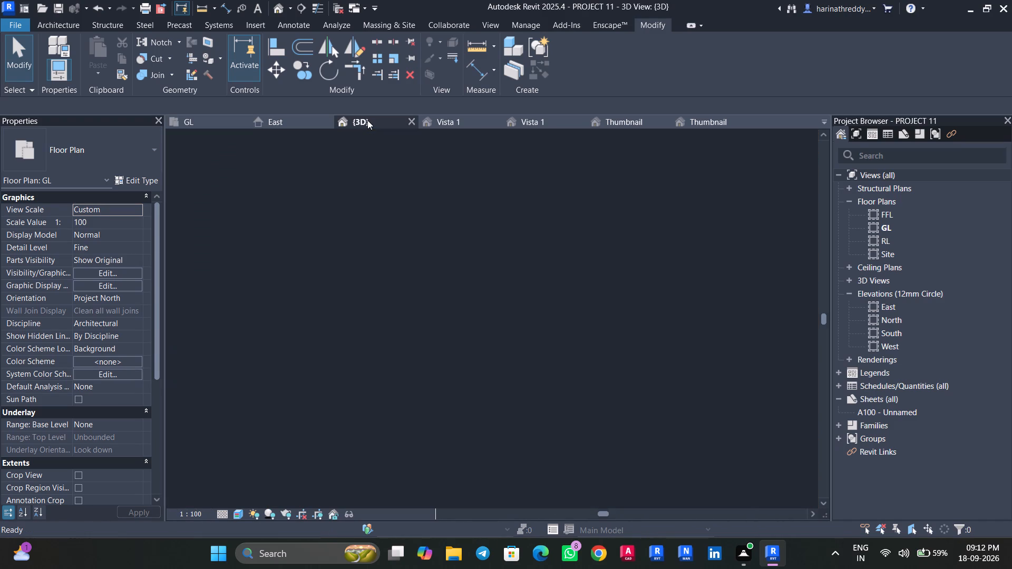
pyautogui.scroll(-4, 278, 297)
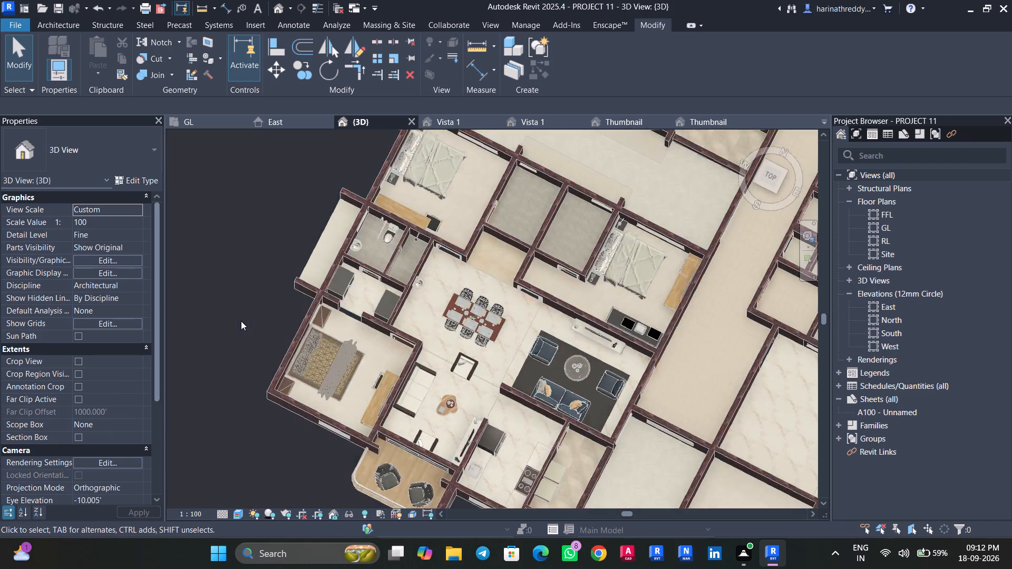
pyautogui.keyDown('shift'); pyautogui.moveTo(241, 321); pyautogui.dragTo(203, 208, button='middle'); pyautogui.keyUp('shift')
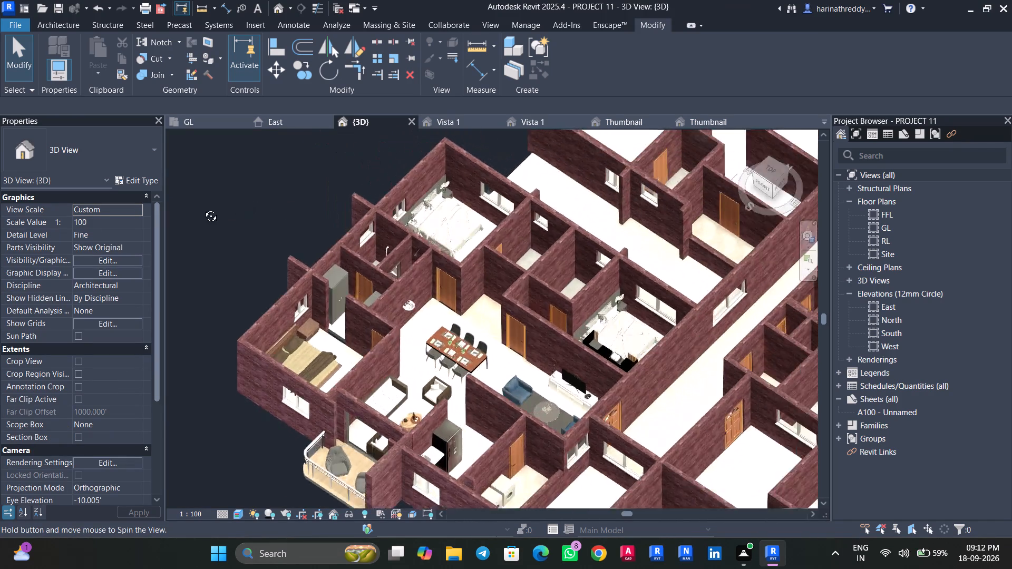
pyautogui.keyDown('shift'); pyautogui.moveTo(203, 208); pyautogui.dragTo(117, 283, button='middle'); pyautogui.keyUp('shift')
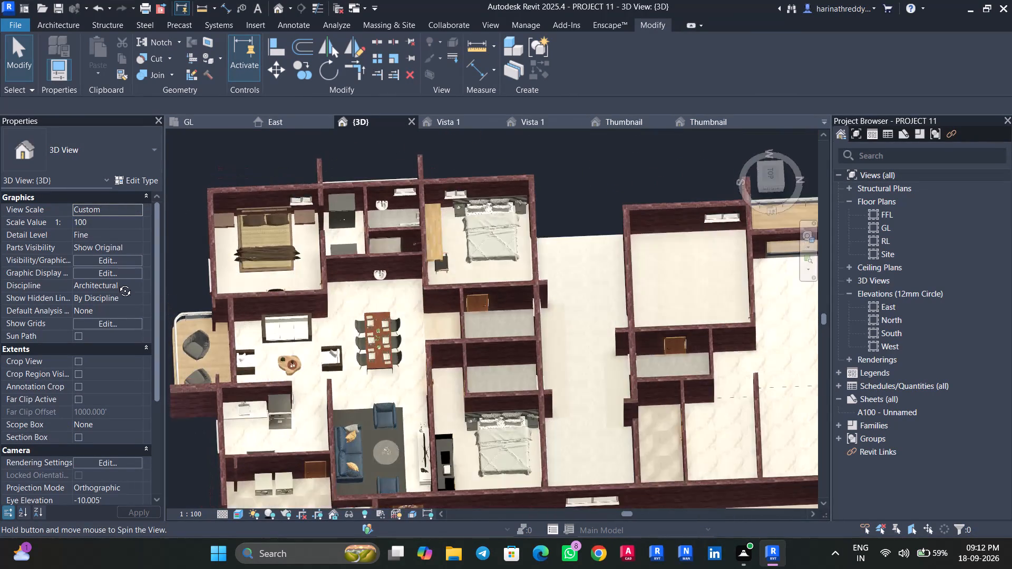
pyautogui.keyDown('shift'); pyautogui.moveTo(117, 283); pyautogui.dragTo(447, 143, button='middle'); pyautogui.keyUp('shift')
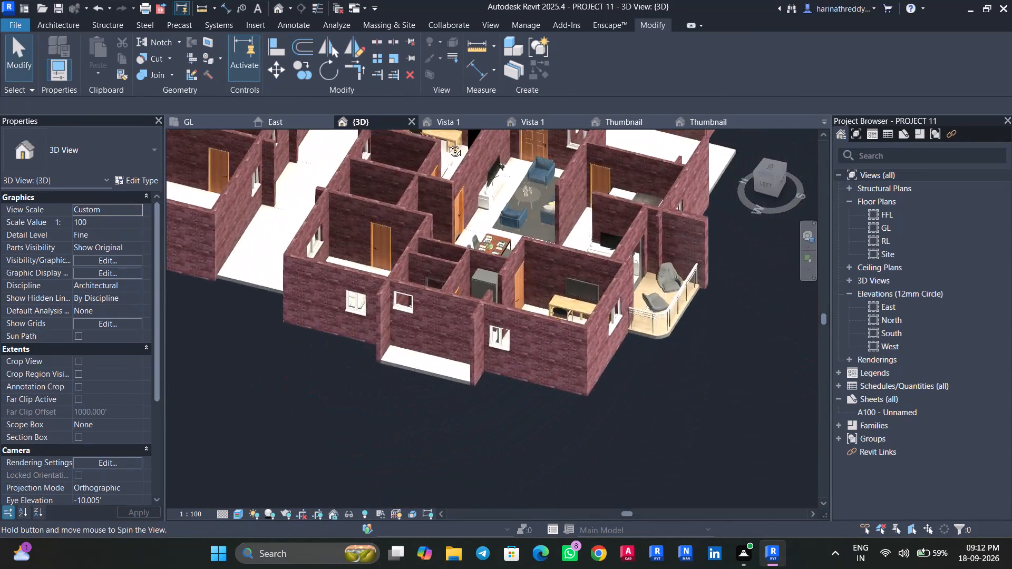
pyautogui.keyDown('shift'); pyautogui.moveTo(447, 143); pyautogui.dragTo(352, 362, button='middle'); pyautogui.keyUp('shift')
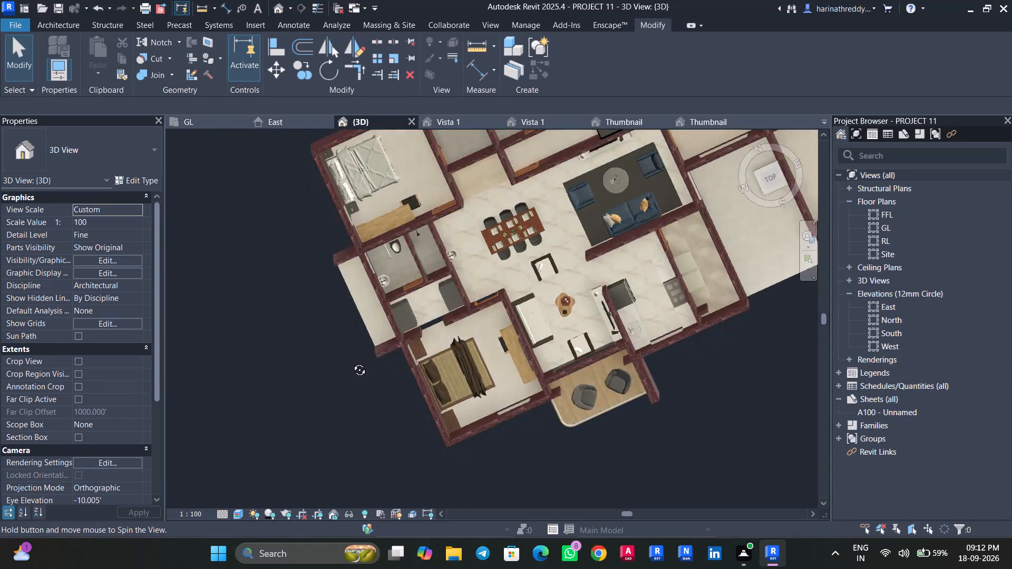
pyautogui.keyDown('shift'); pyautogui.moveTo(352, 362); pyautogui.dragTo(626, 210, button='middle'); pyautogui.keyUp('shift')
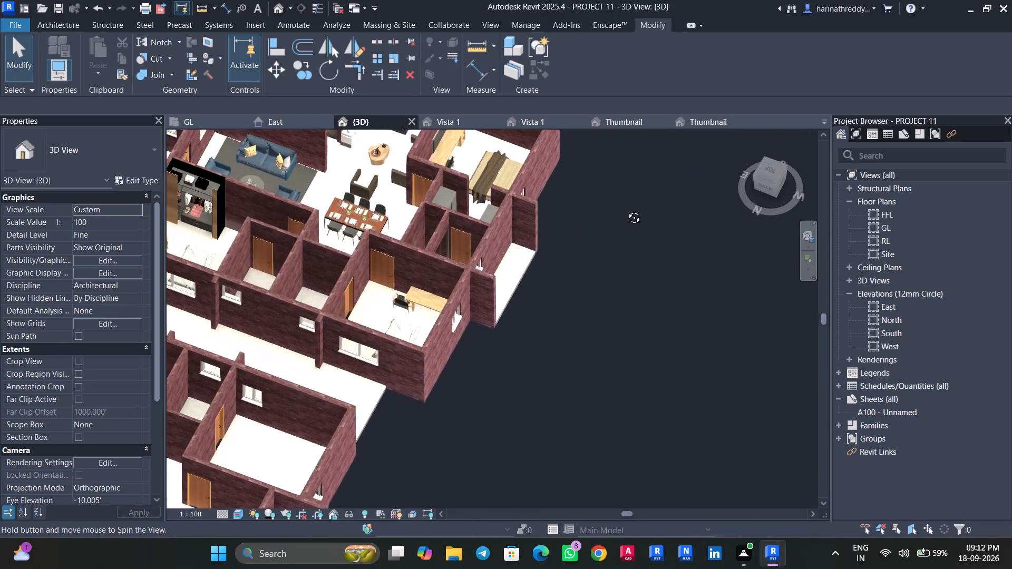
pyautogui.keyDown('shift'); pyautogui.moveTo(626, 210); pyautogui.dragTo(649, 175, button='middle'); pyautogui.keyUp('shift')
pyautogui.scroll(-3, 572, 284)
pyautogui.keyDown('shift'); pyautogui.moveTo(627, 284); pyautogui.dragTo(581, 335, button='middle'); pyautogui.keyUp('shift')
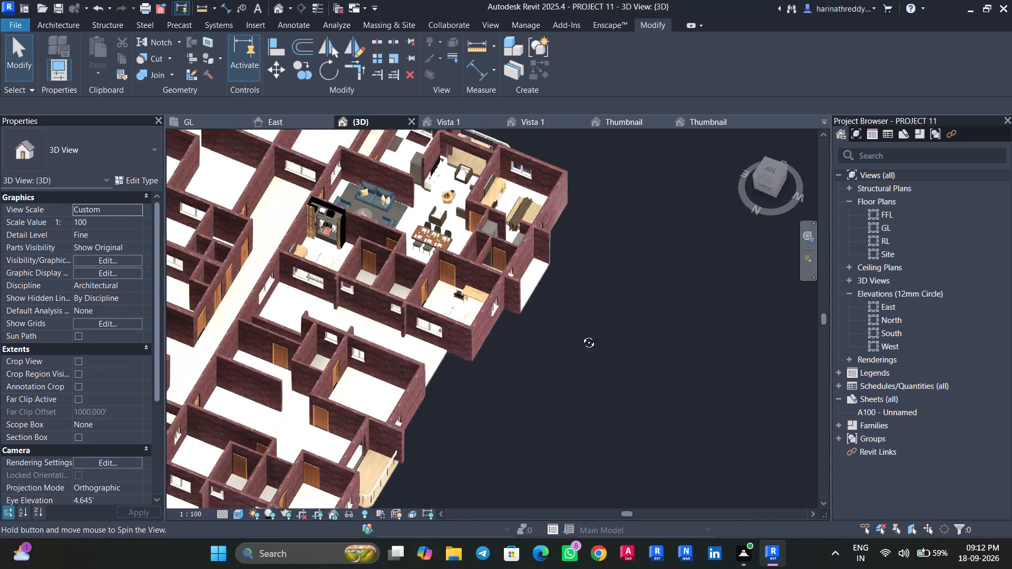
pyautogui.keyDown('shift'); pyautogui.moveTo(581, 335); pyautogui.dragTo(589, 263, button='middle'); pyautogui.keyUp('shift')
pyautogui.scroll(4, 645, 258)
pyautogui.scroll(-1, 618, 283)
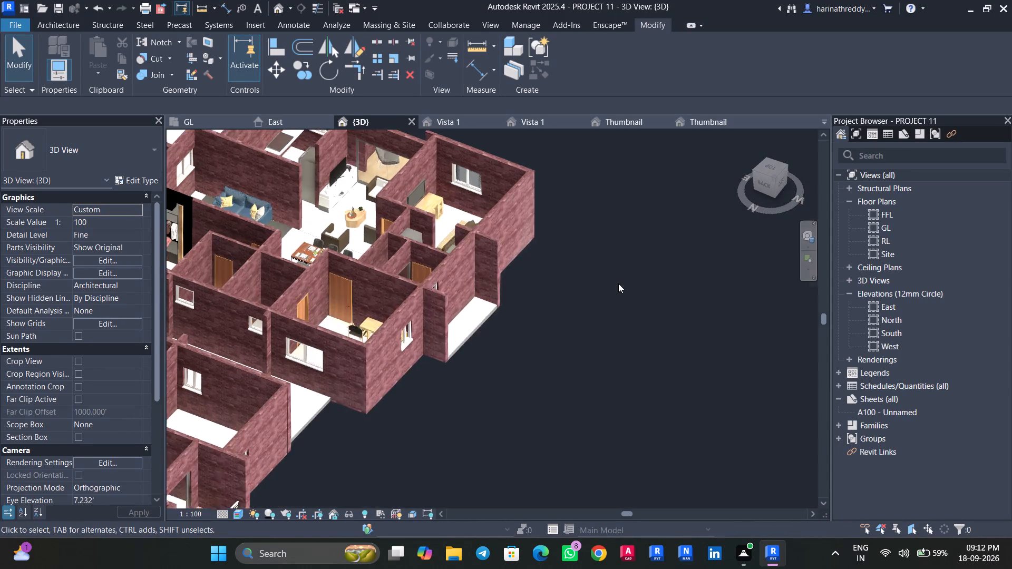
pyautogui.scroll(-1, 618, 283)
pyautogui.moveTo(622, 287); pyautogui.dragTo(688, 315, button='middle')
pyautogui.scroll(12, 290, 241)
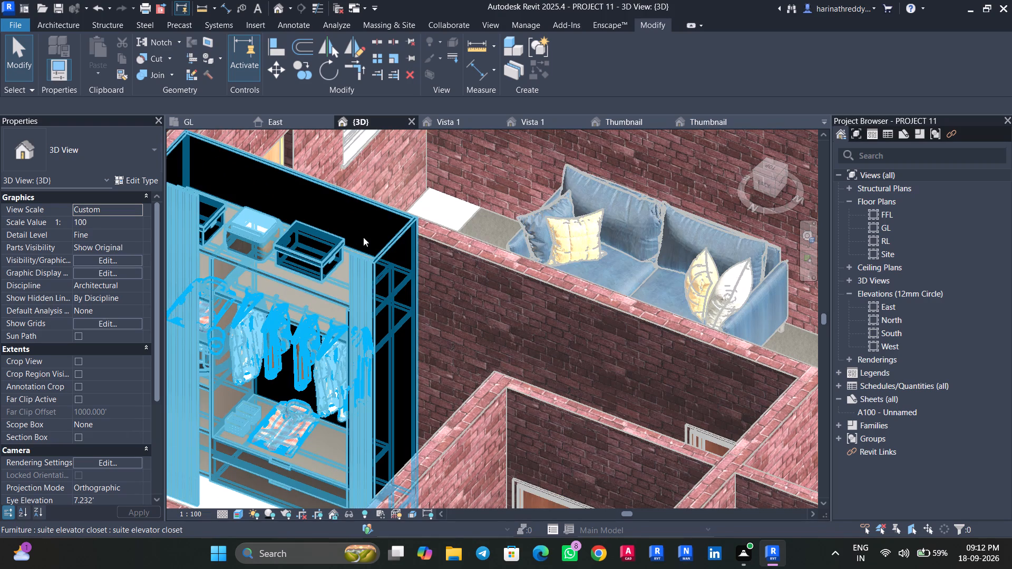
pyautogui.click(364, 236)
pyautogui.scroll(-11, 364, 236)
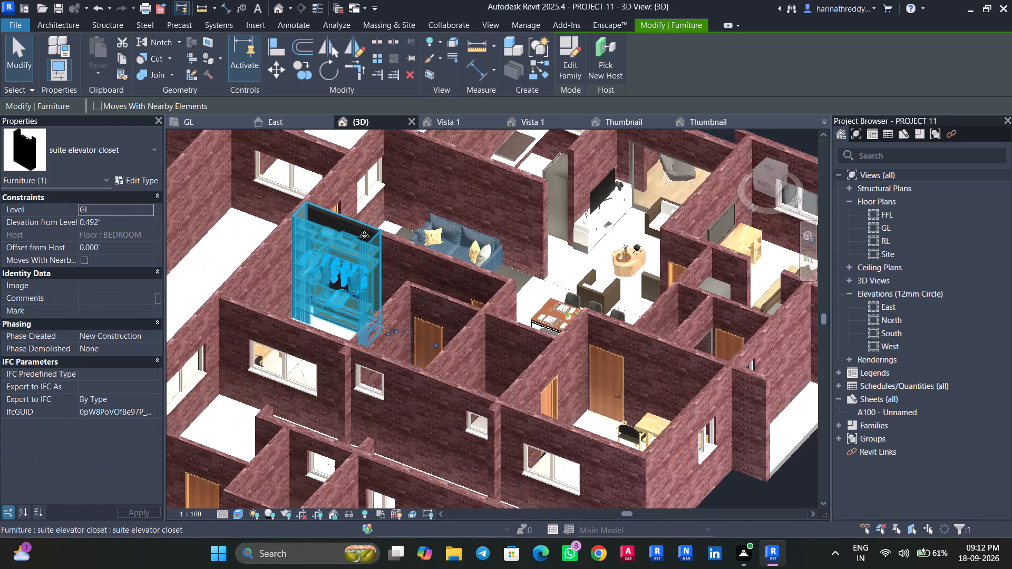
pyautogui.press('Escape')
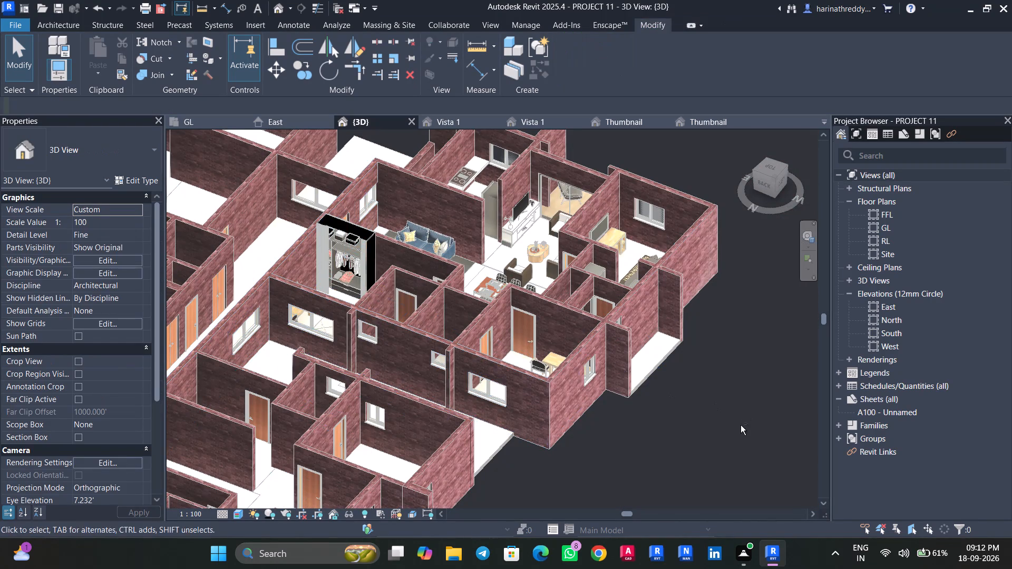
pyautogui.keyDown('shift'); pyautogui.moveTo(741, 425); pyautogui.dragTo(416, 490, button='middle'); pyautogui.keyUp('shift')
pyautogui.scroll(5, 541, 250)
pyautogui.click(543, 246)
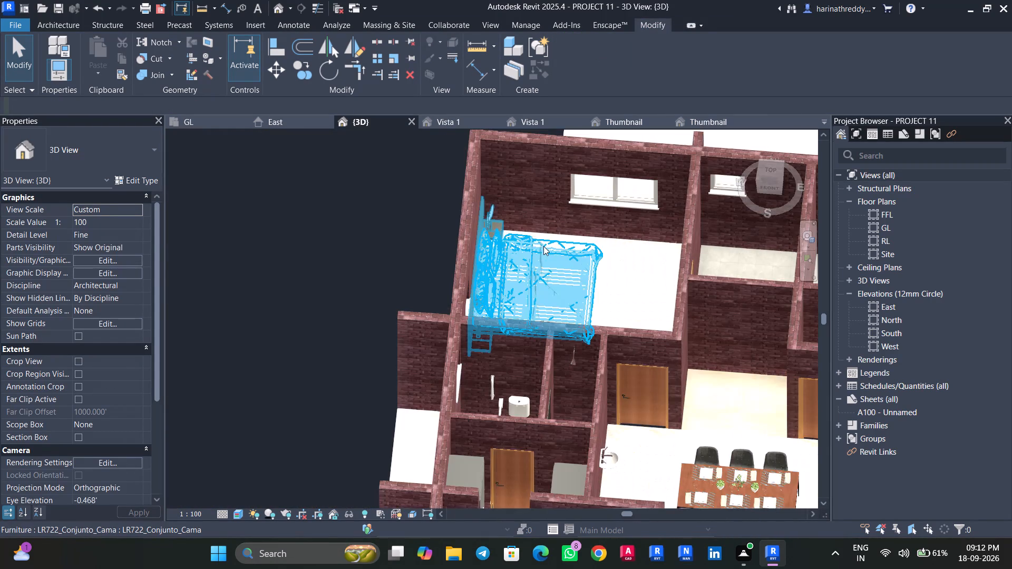
pyautogui.press('Escape')
pyautogui.scroll(-9, 218, 266)
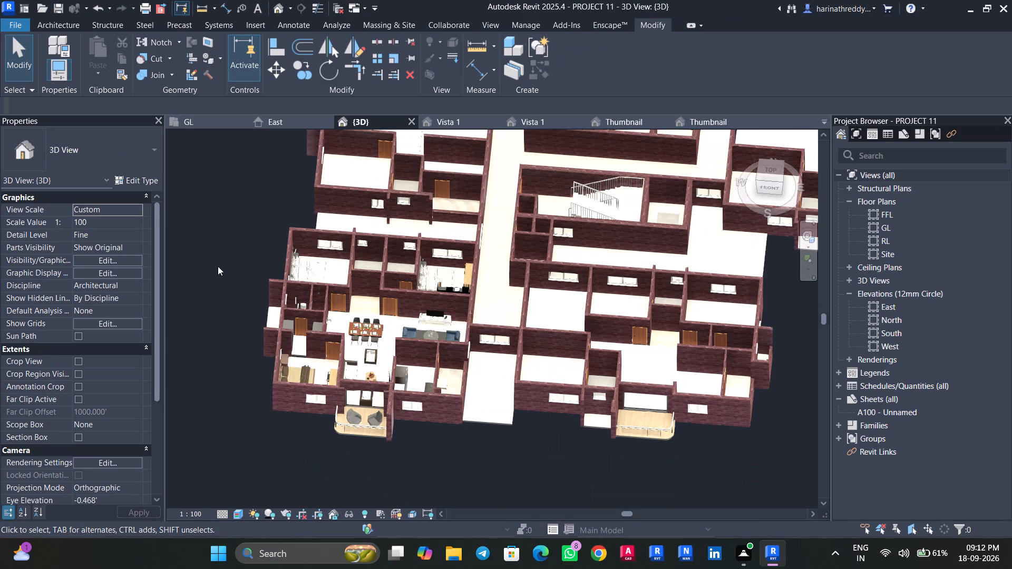
pyautogui.scroll(6, 371, 409)
pyautogui.moveTo(495, 454); pyautogui.dragTo(587, 509, button='middle')
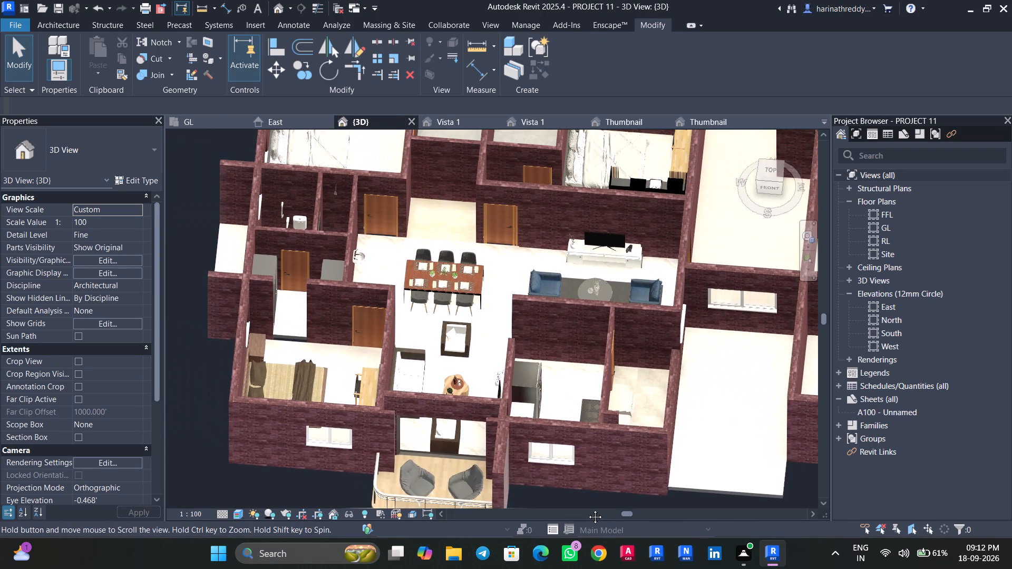
pyautogui.moveTo(587, 509); pyautogui.dragTo(592, 509, button='middle')
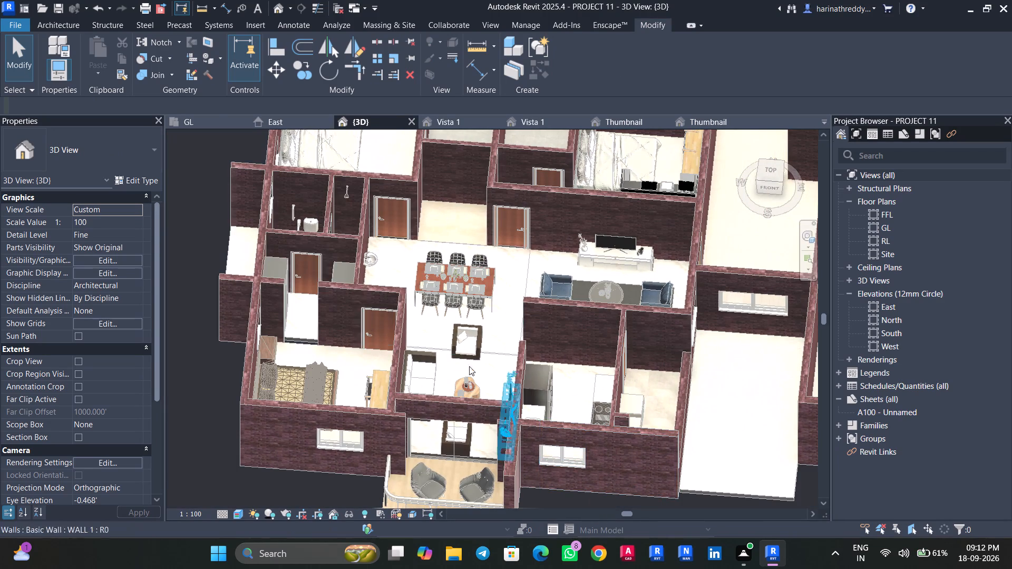
pyautogui.scroll(6, 350, 205)
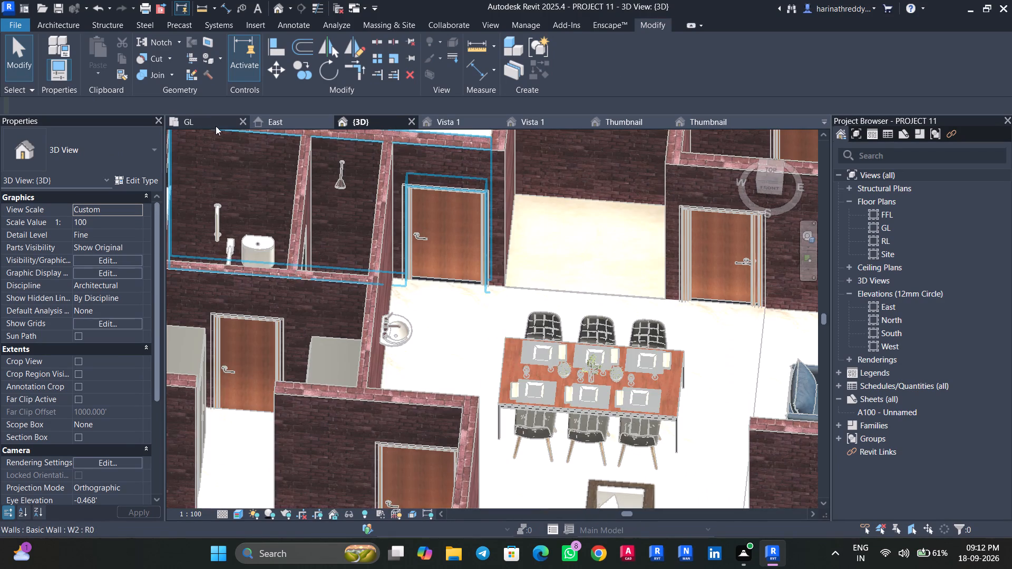
# Set the draw layer of the underlay floor plan image in the GL plan to Background.
pyautogui.click(207, 117)
pyautogui.scroll(-5, 287, 277)
pyautogui.scroll(4, 357, 409)
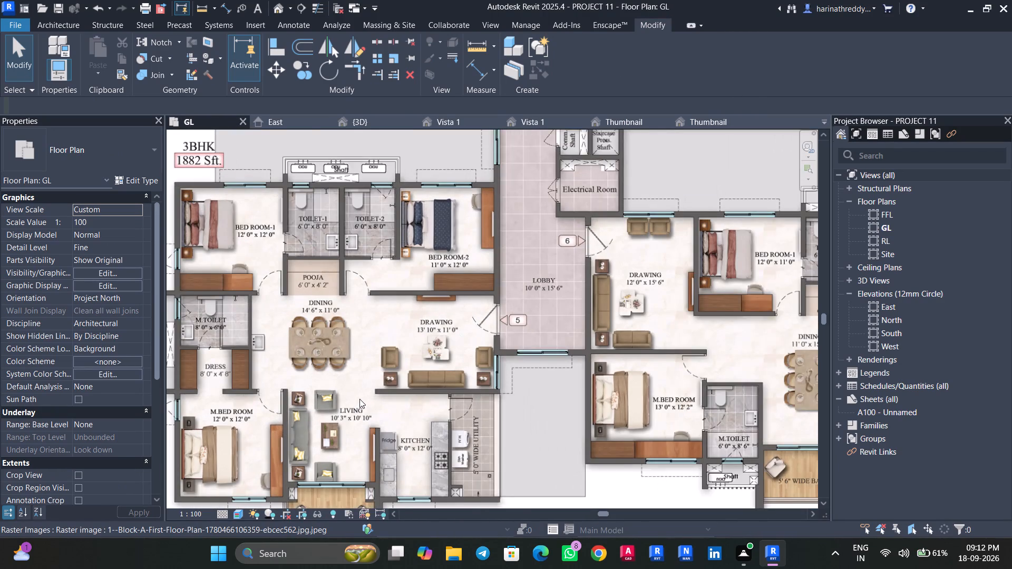
pyautogui.moveTo(362, 398); pyautogui.dragTo(343, 356, button='middle')
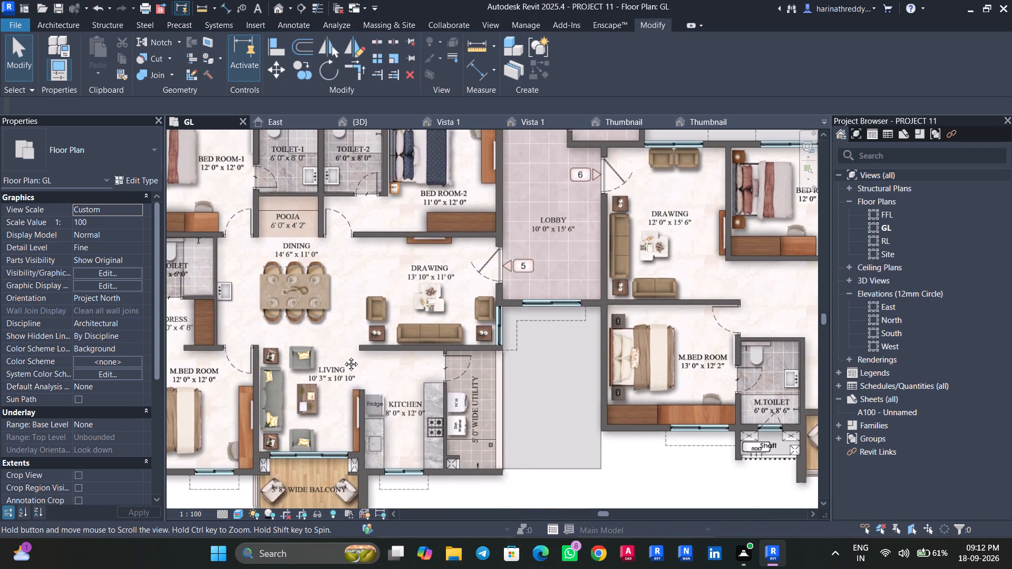
pyautogui.moveTo(343, 356); pyautogui.dragTo(361, 445, button='middle')
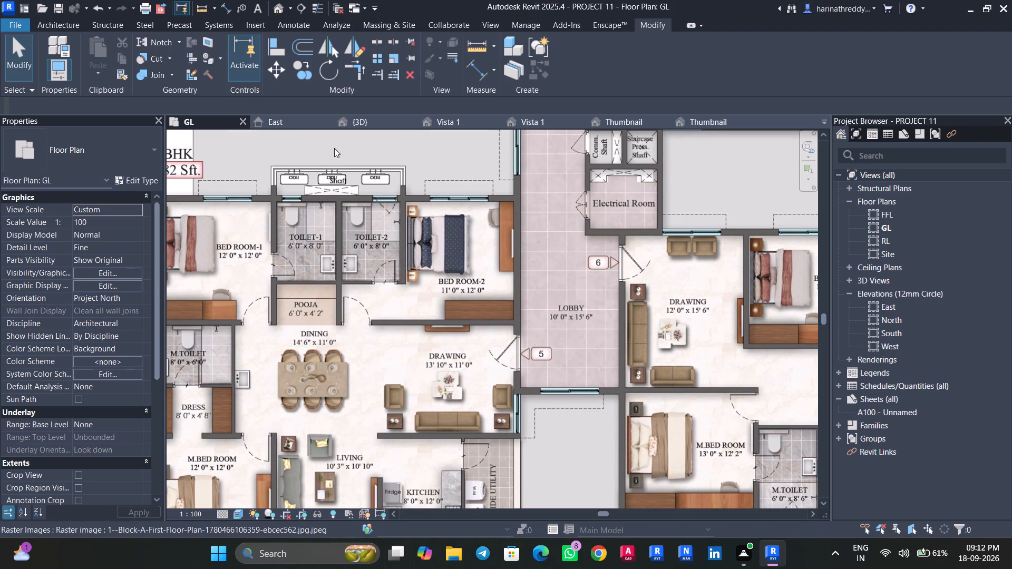
pyautogui.click(334, 148)
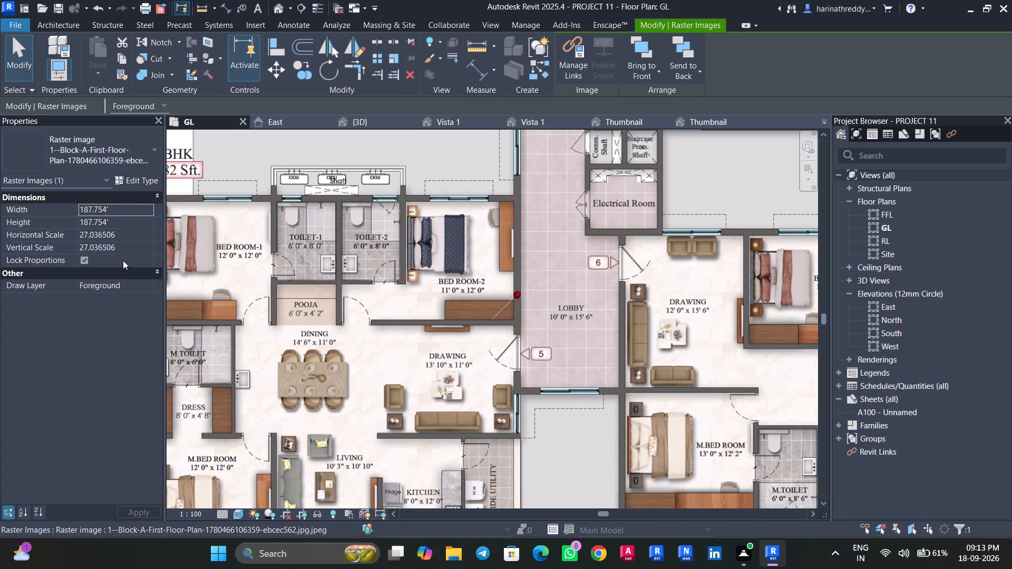
pyautogui.click(145, 283)
pyautogui.click(139, 300)
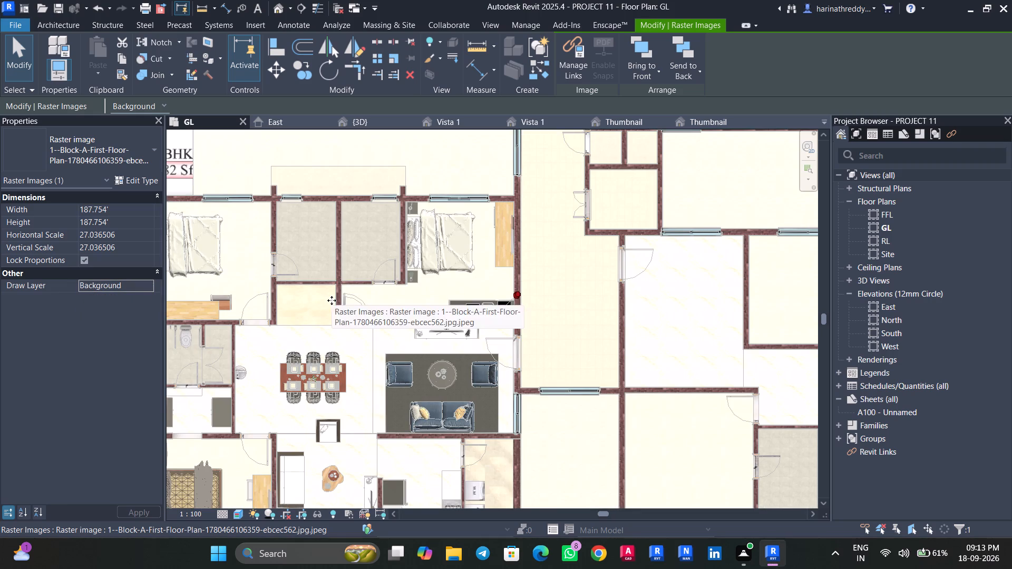
pyautogui.scroll(4, 456, 300)
pyautogui.scroll(-3, 402, 300)
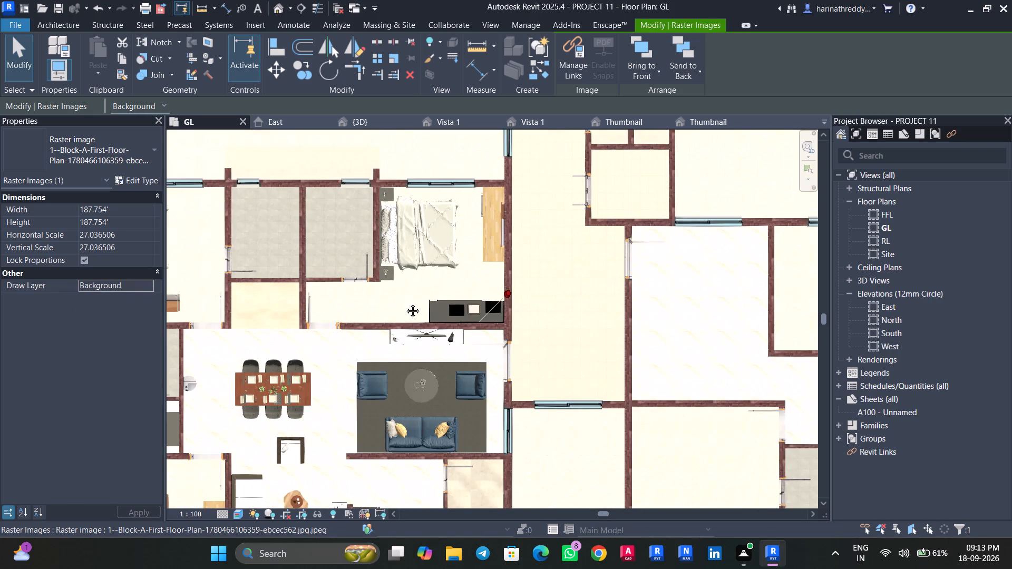
pyautogui.moveTo(402, 301); pyautogui.dragTo(556, 340, button='middle')
pyautogui.press('Escape')
pyautogui.press('Escape')
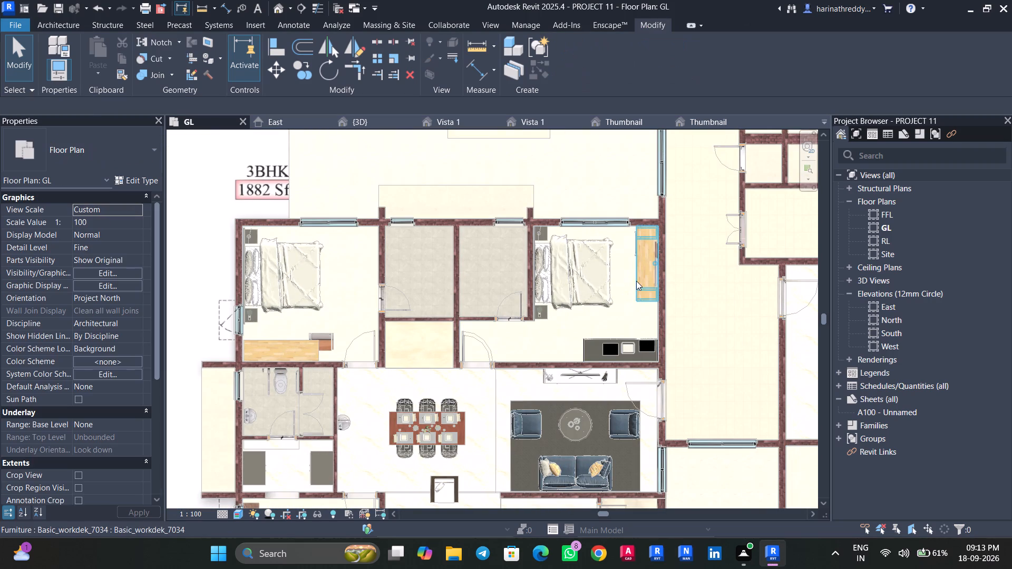
# Nudge the office chair in Bed Room-1 along the desk, away from the door and fully in front of the desktop.
pyautogui.scroll(4, 320, 342)
pyautogui.click(323, 339)
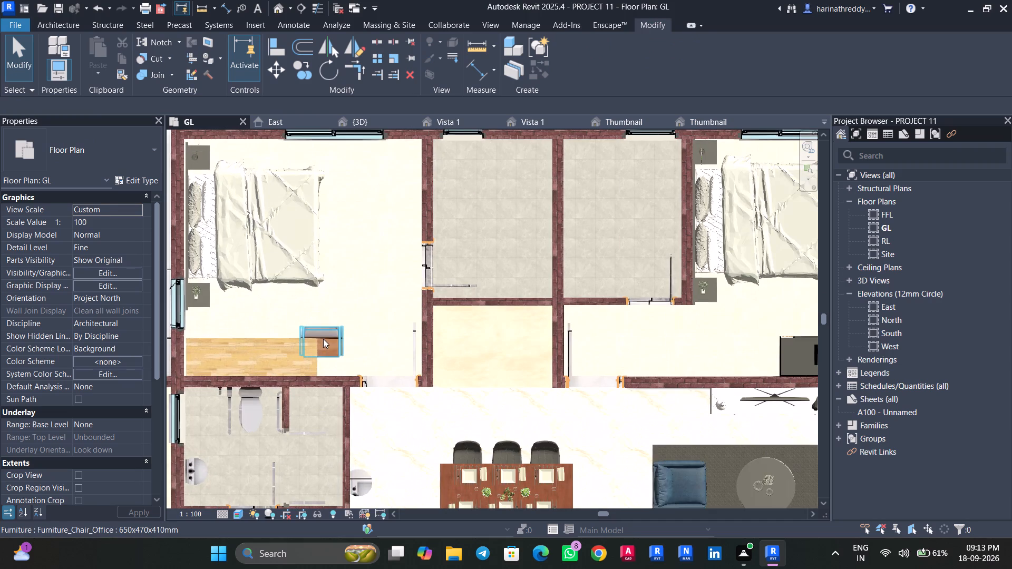
pyautogui.press('Left')
pyautogui.press('Left')
pyautogui.press('Left')
pyautogui.press('Left')
pyautogui.press('Left')
pyautogui.press('Left')
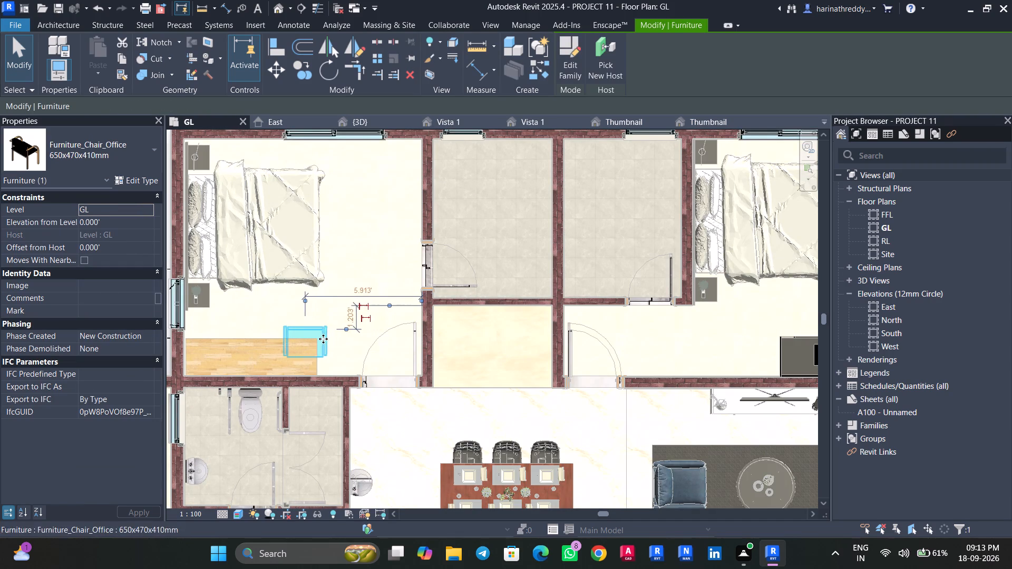
pyautogui.press('Left')
pyautogui.press('Left')
pyautogui.press('Left')
pyautogui.press('Escape')
pyautogui.scroll(-3, 422, 337)
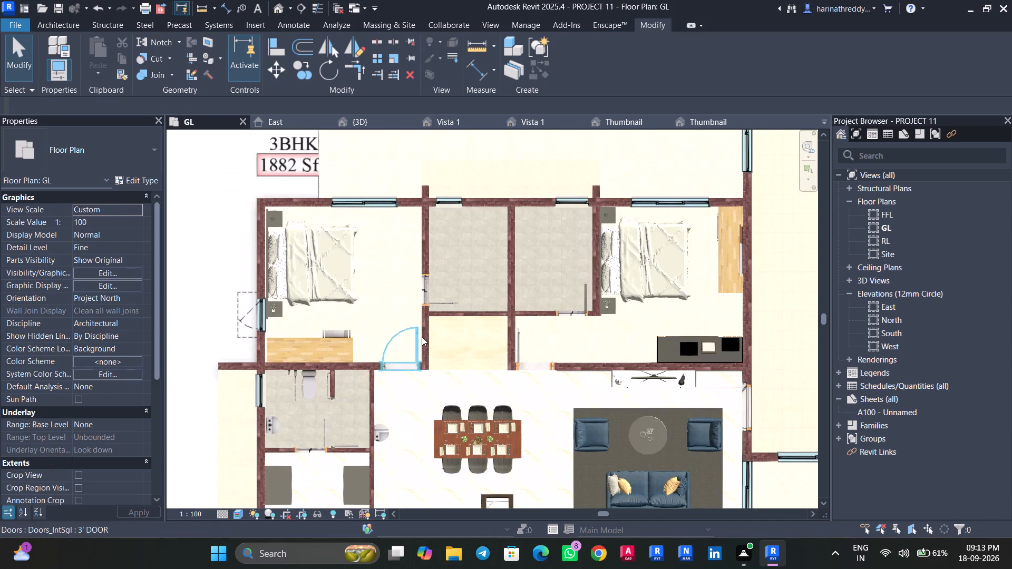
# Nudge the office chair in Bed Room-2 out from the desk toward the bed, keeping it facing the desk.
pyautogui.scroll(3, 725, 219)
pyautogui.click(718, 221)
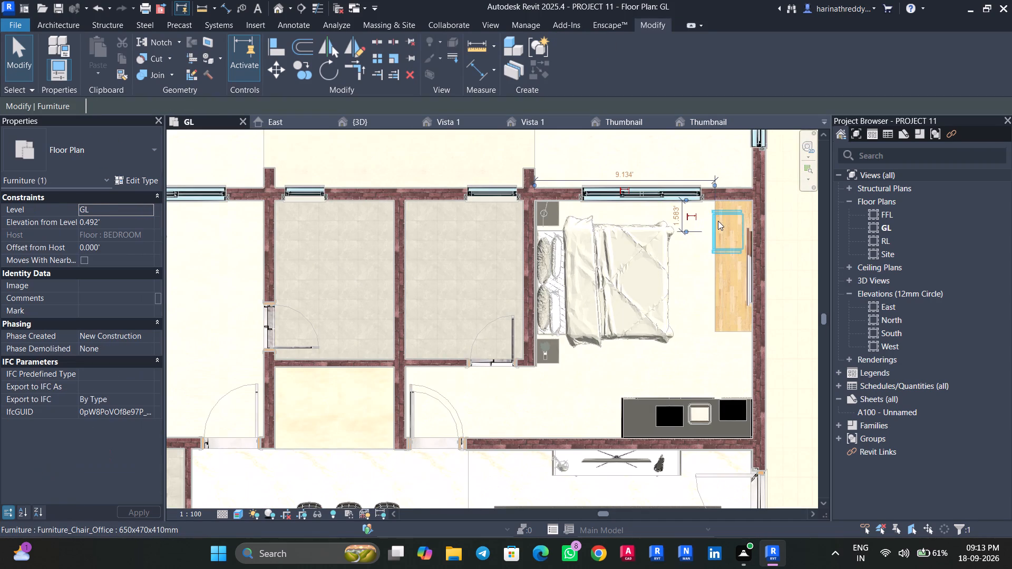
pyautogui.press('Left')
pyautogui.press('Left')
pyautogui.press('Left')
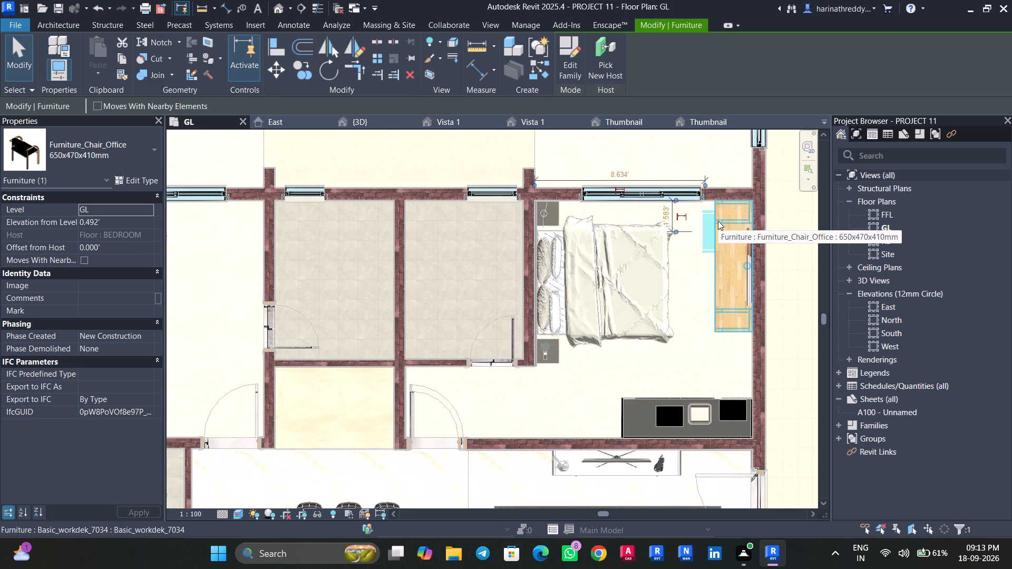
pyautogui.scroll(6, 705, 237)
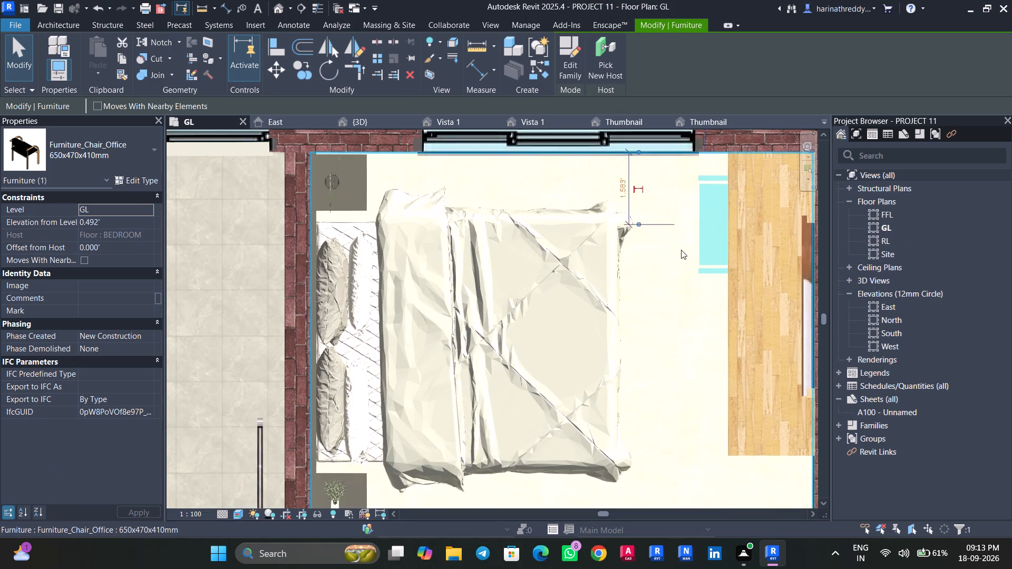
pyautogui.press('space')
pyautogui.press('space')
pyautogui.press('space')
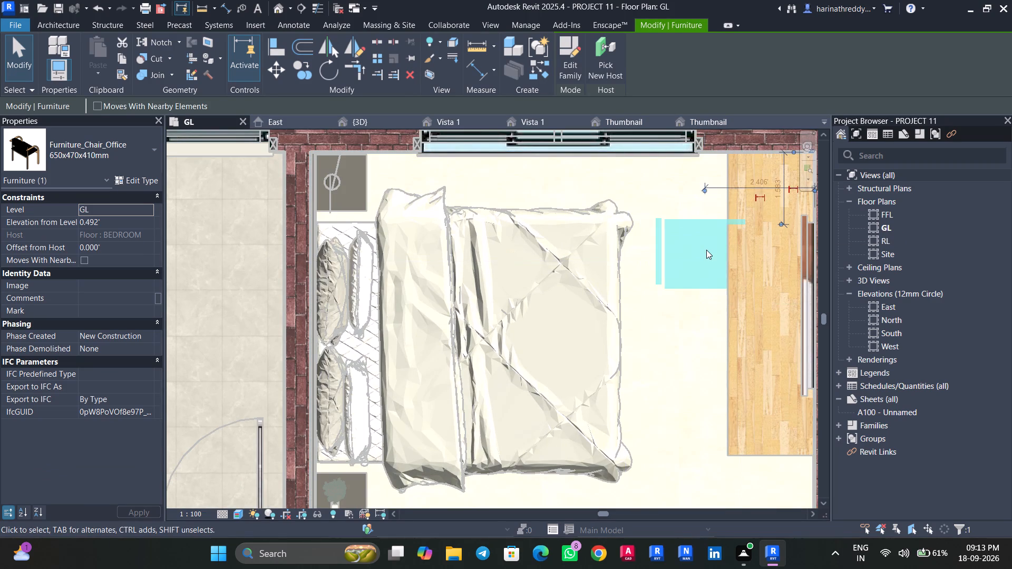
pyautogui.press('space')
pyautogui.scroll(-8, 678, 267)
pyautogui.press('Escape')
pyautogui.press('Escape')
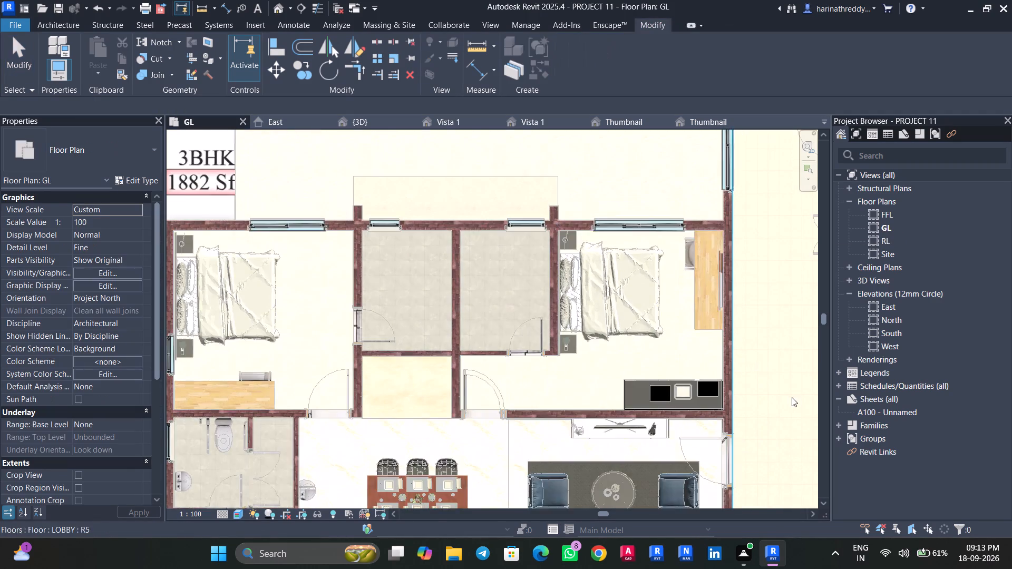
# Examine the furnished rooms of the 3BHK flat in the GL plan, from the bedrooms to the living, dining and toilet areas.
pyautogui.moveTo(797, 389); pyautogui.dragTo(859, 102, button='middle')
pyautogui.scroll(5, 397, 385)
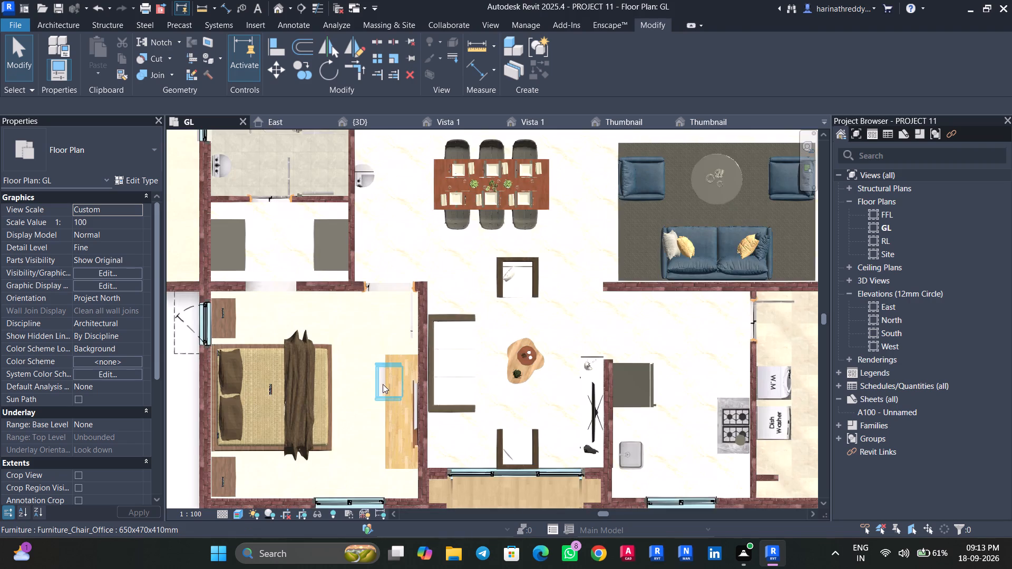
pyautogui.scroll(-7, 354, 386)
pyautogui.scroll(5, 299, 345)
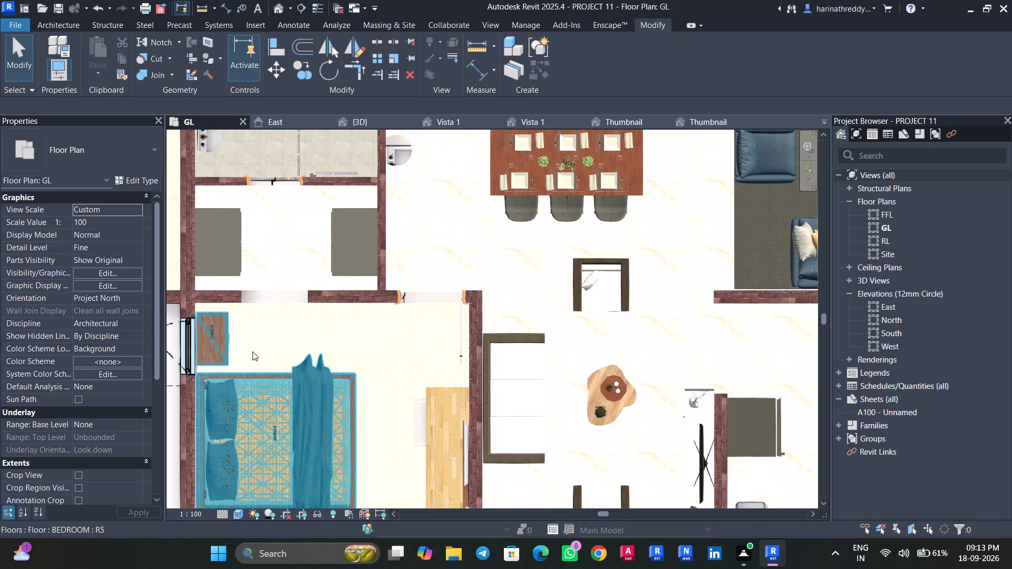
pyautogui.scroll(-4, 252, 351)
pyautogui.moveTo(252, 350); pyautogui.dragTo(284, 431, button='middle')
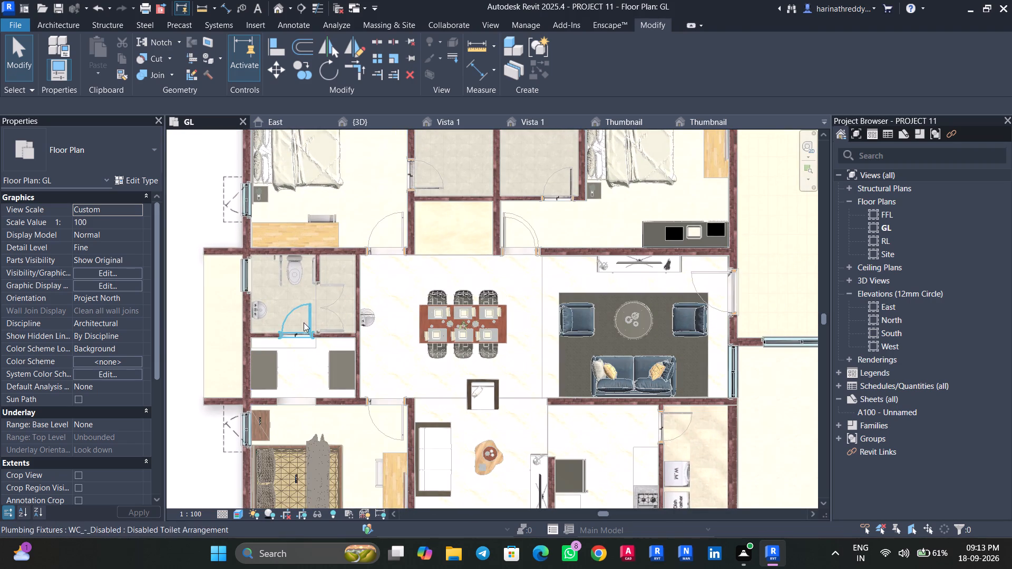
pyautogui.scroll(4, 304, 322)
pyautogui.scroll(-3, 293, 377)
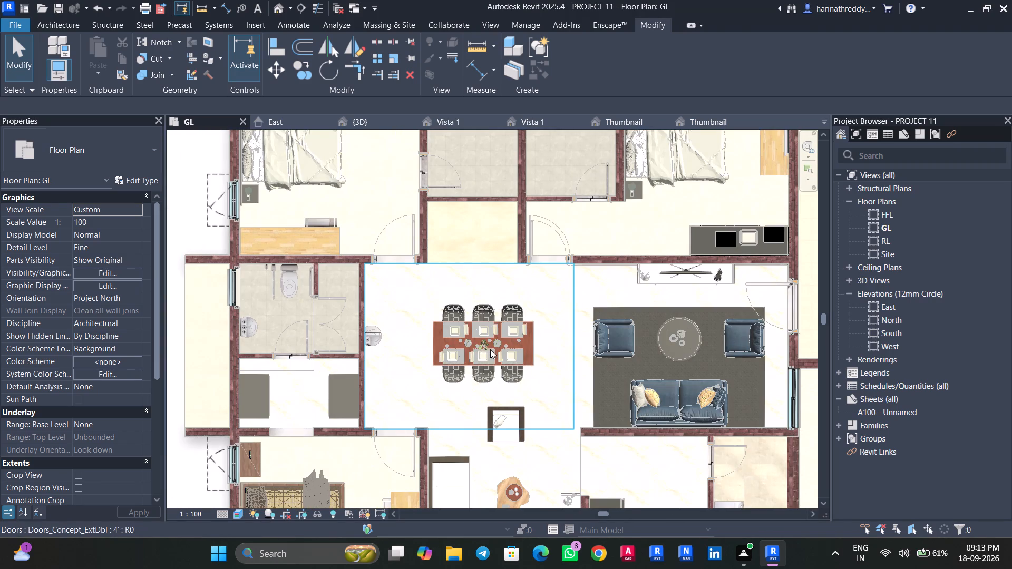
pyautogui.scroll(-2, 398, 379)
pyautogui.scroll(4, 386, 351)
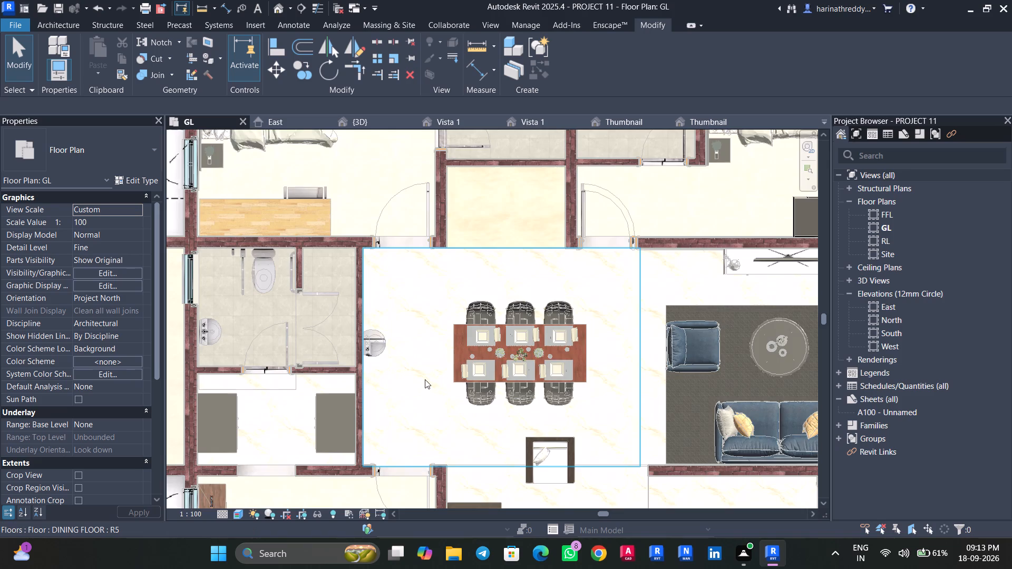
pyautogui.scroll(-7, 425, 378)
# Set the underlay floor plan image's draw layer to Foreground and examine the reference layout of the 3BHK flat's rooms and toilets.
pyautogui.click(290, 277)
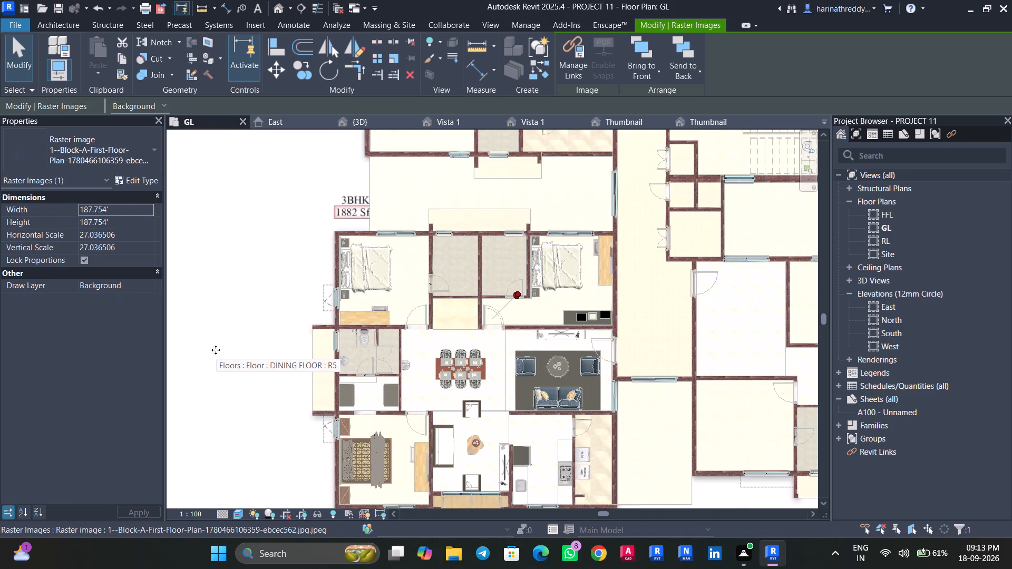
pyautogui.click(147, 282)
pyautogui.click(137, 307)
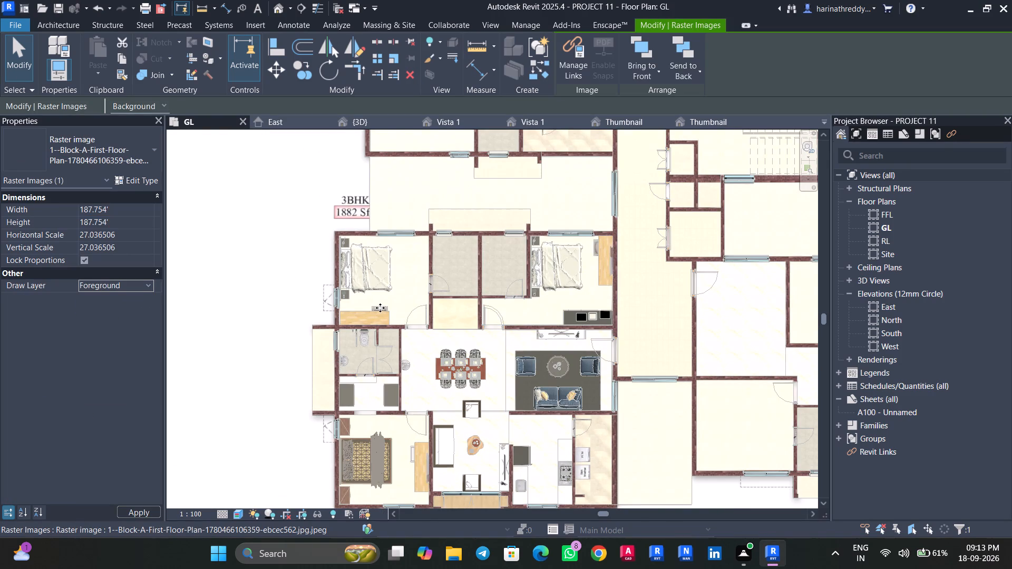
pyautogui.scroll(3, 471, 416)
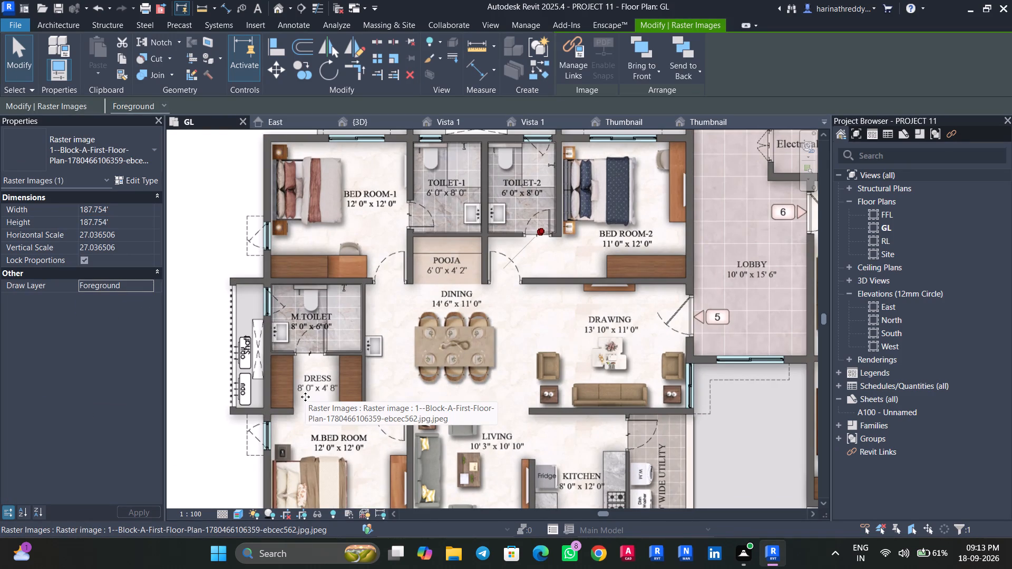
pyautogui.moveTo(494, 390); pyautogui.dragTo(480, 331, button='middle')
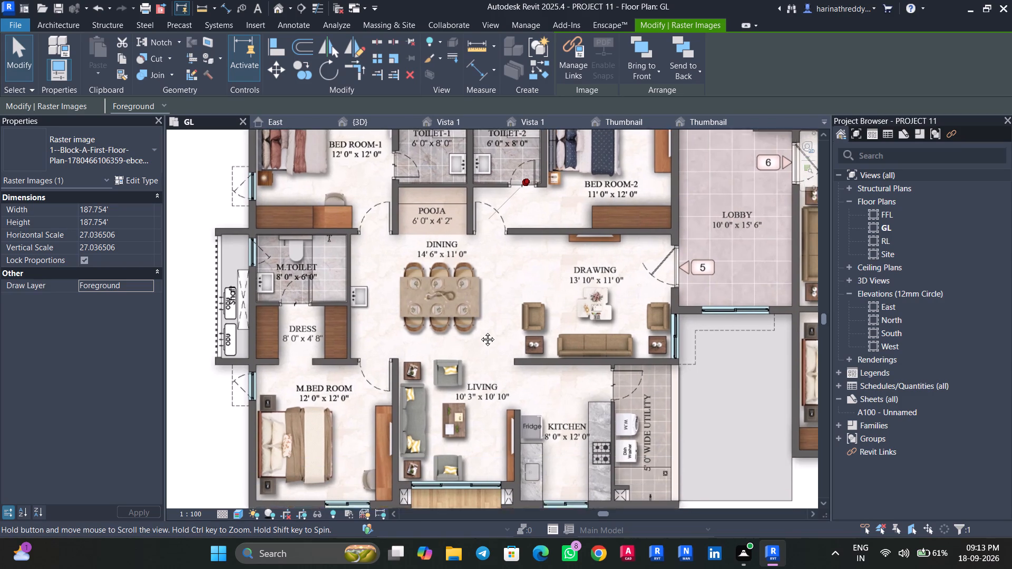
pyautogui.moveTo(480, 331); pyautogui.dragTo(476, 299, button='middle')
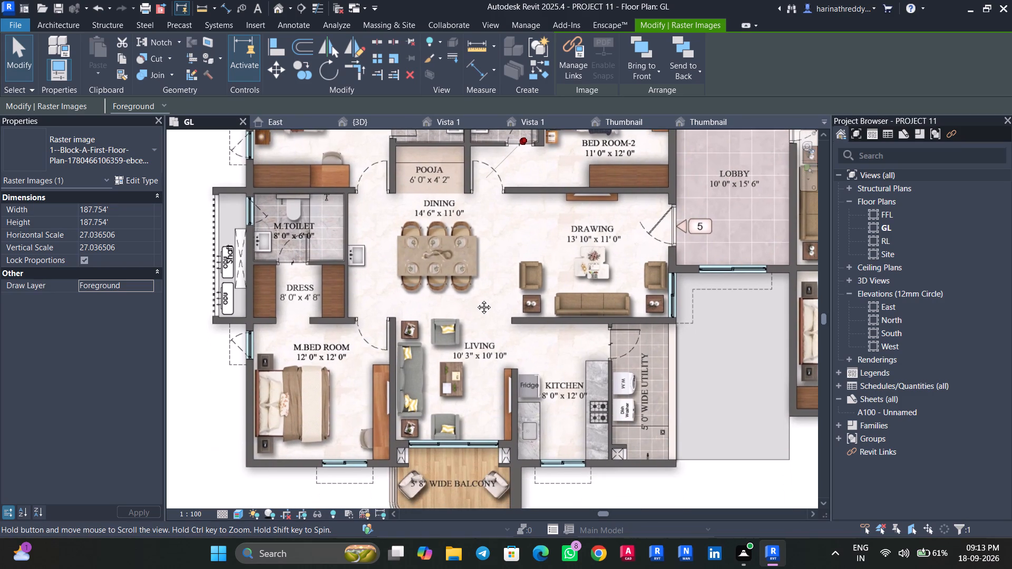
pyautogui.moveTo(476, 299); pyautogui.dragTo(463, 353, button='middle')
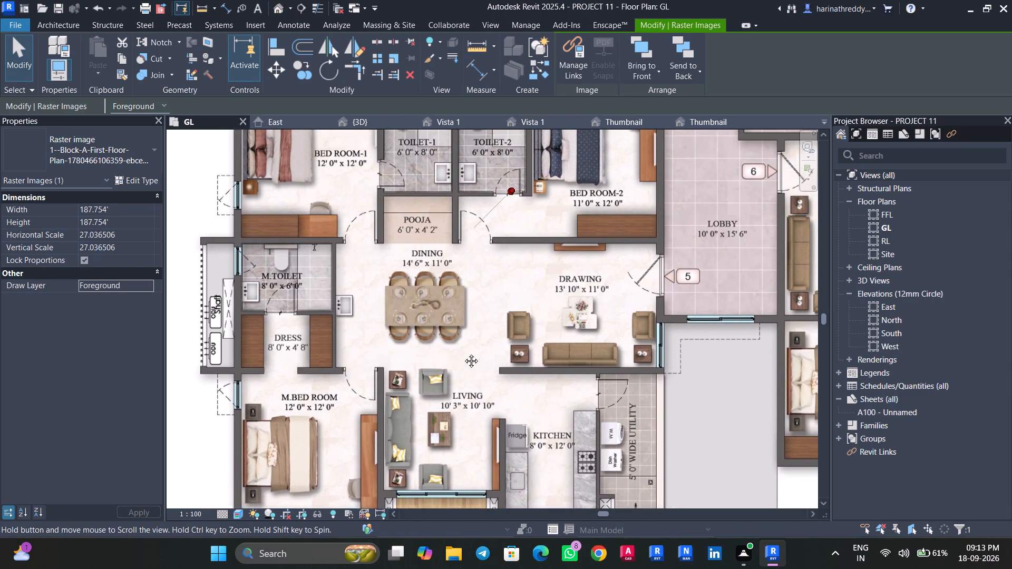
pyautogui.moveTo(463, 353); pyautogui.dragTo(430, 463, button='middle')
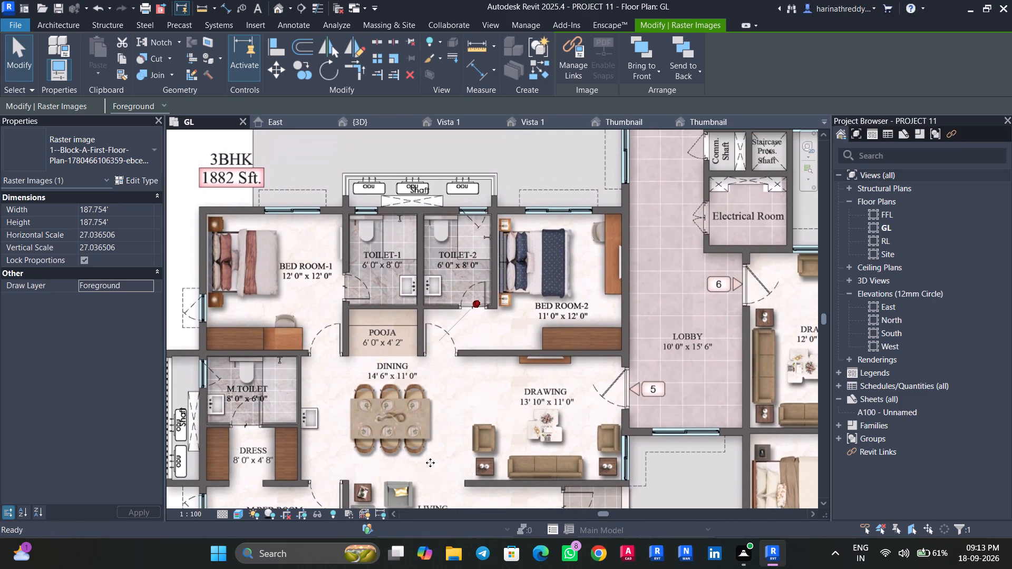
# Set the draw layer of the underlay floor plan image to Background.
pyautogui.scroll(-3, 430, 463)
pyautogui.click(201, 234)
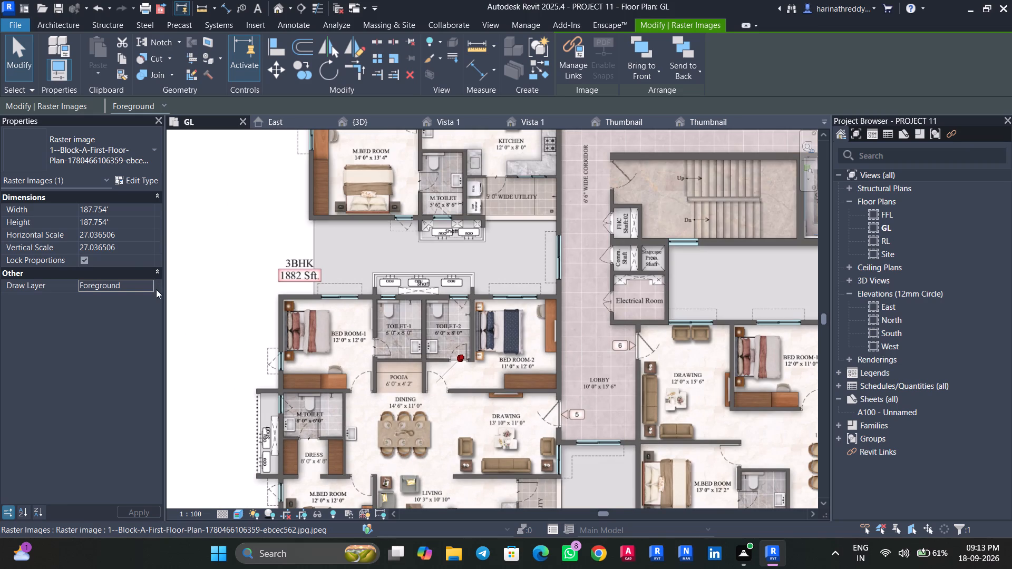
pyautogui.click(147, 283)
pyautogui.click(128, 299)
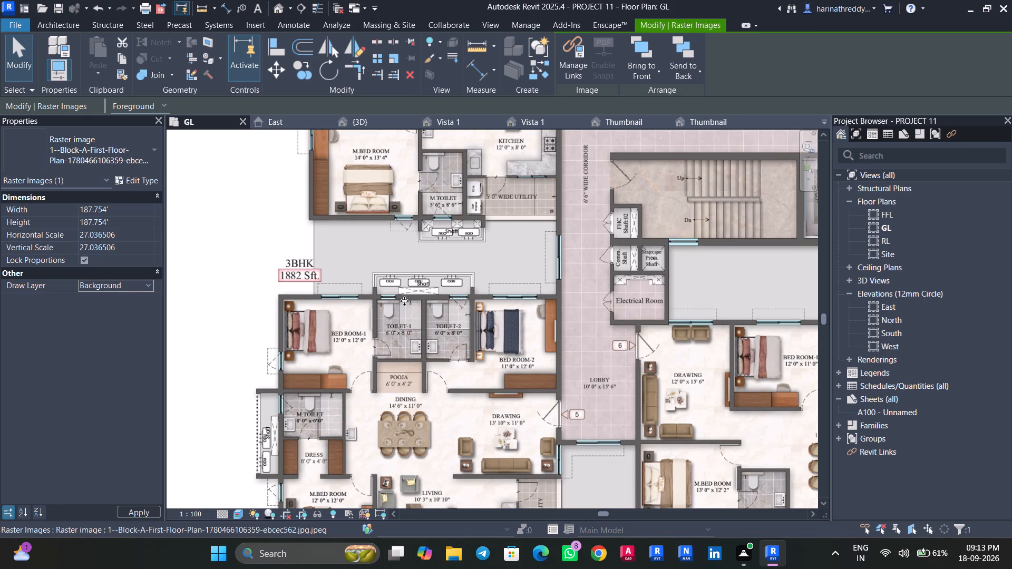
pyautogui.scroll(5, 336, 433)
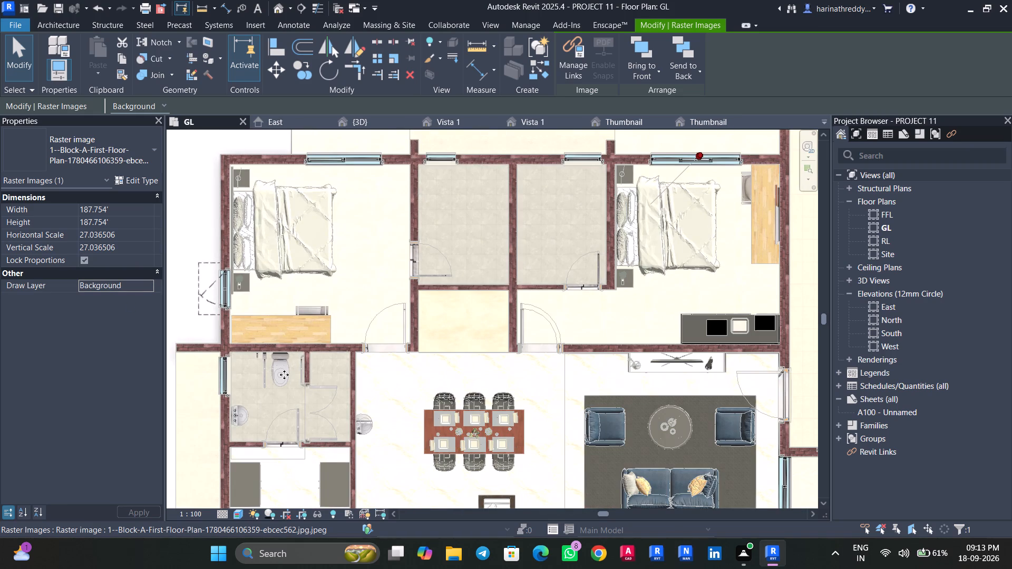
pyautogui.press('Escape')
pyautogui.press('Escape')
# Copy the WC_-_Disabled toilet fixture from M.Toilet into Toilet-1 against the window wall, with the copy direction unconstrained.
pyautogui.click(284, 375)
pyautogui.scroll(2, 284, 375)
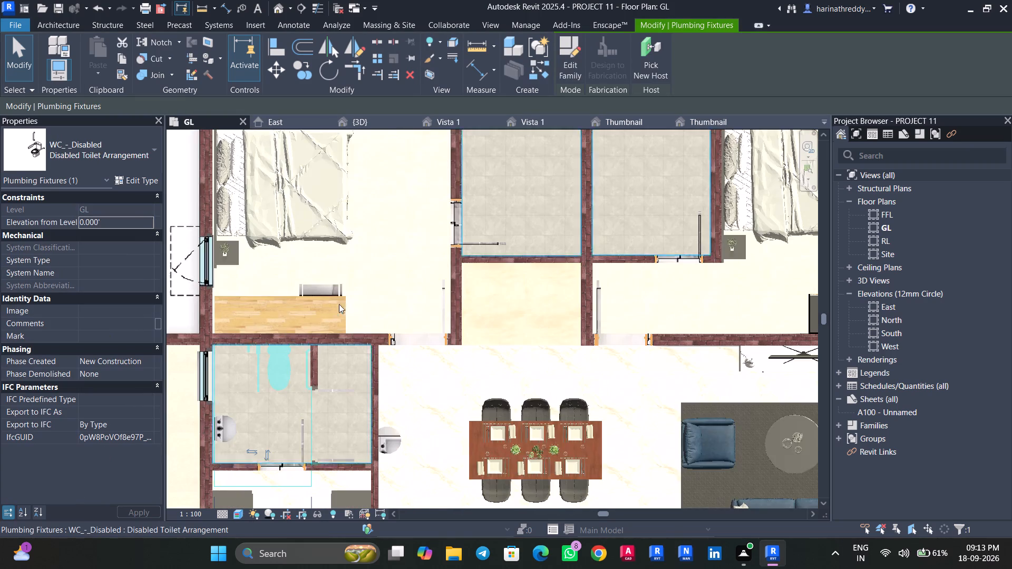
pyautogui.click(296, 71)
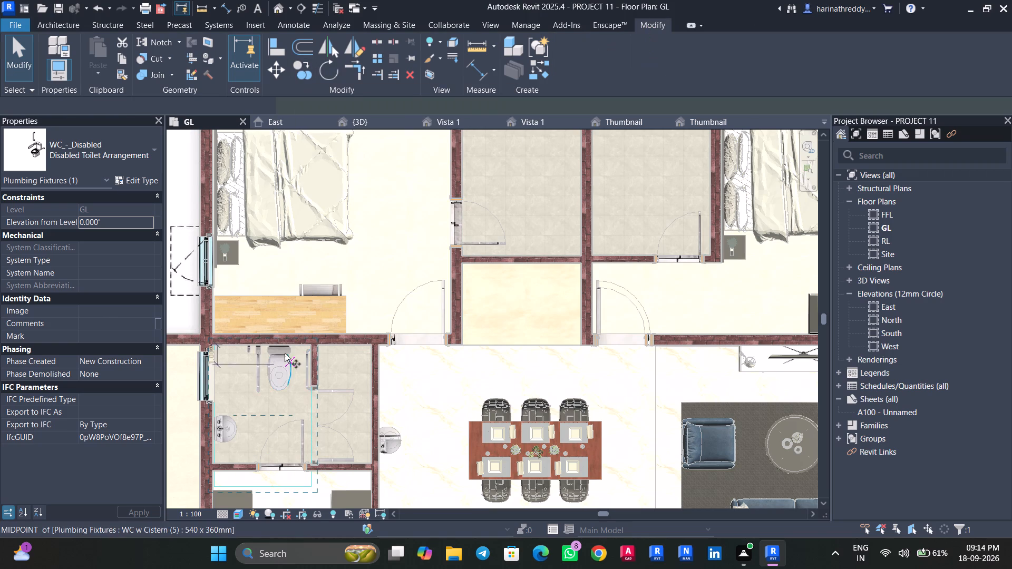
pyautogui.click(278, 346)
pyautogui.moveTo(538, 180); pyautogui.dragTo(507, 280, button='middle')
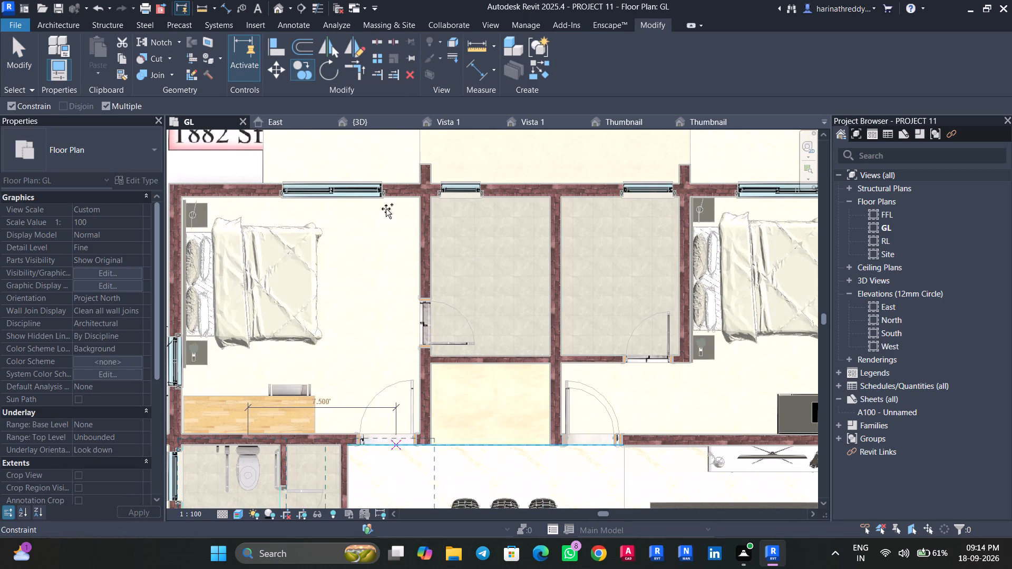
pyautogui.press('space')
pyautogui.press('space')
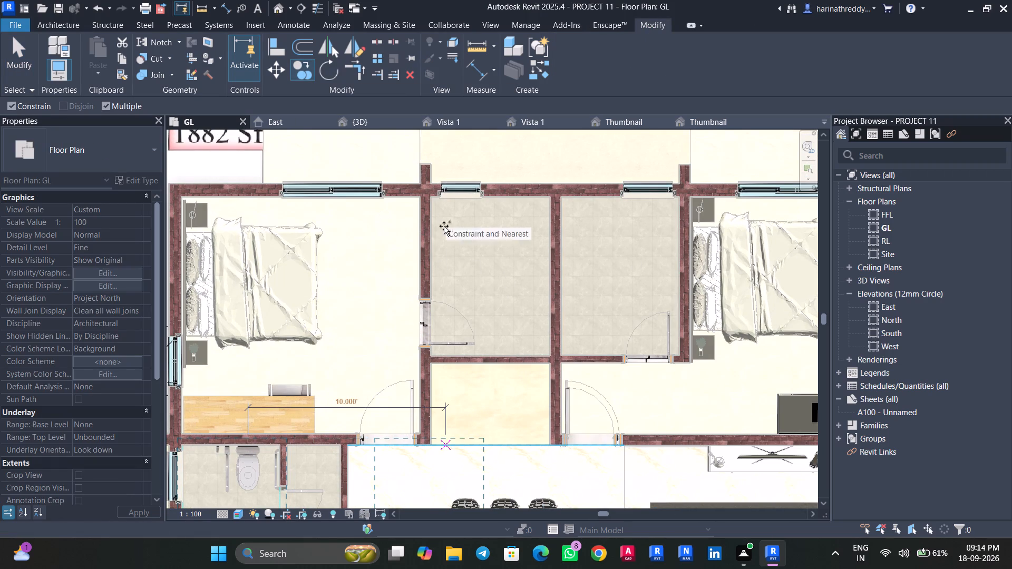
pyautogui.press('Tab')
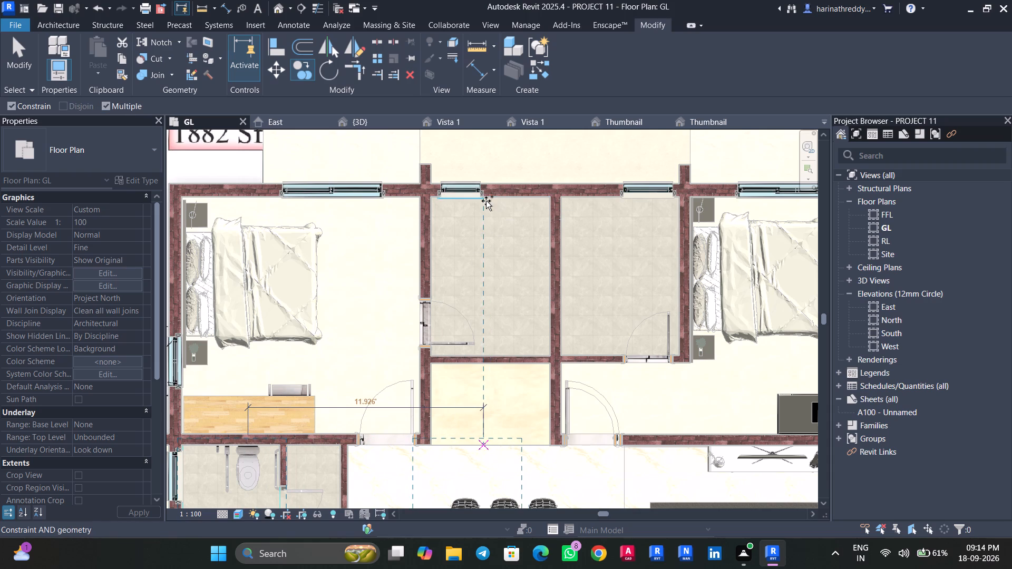
pyautogui.press('space')
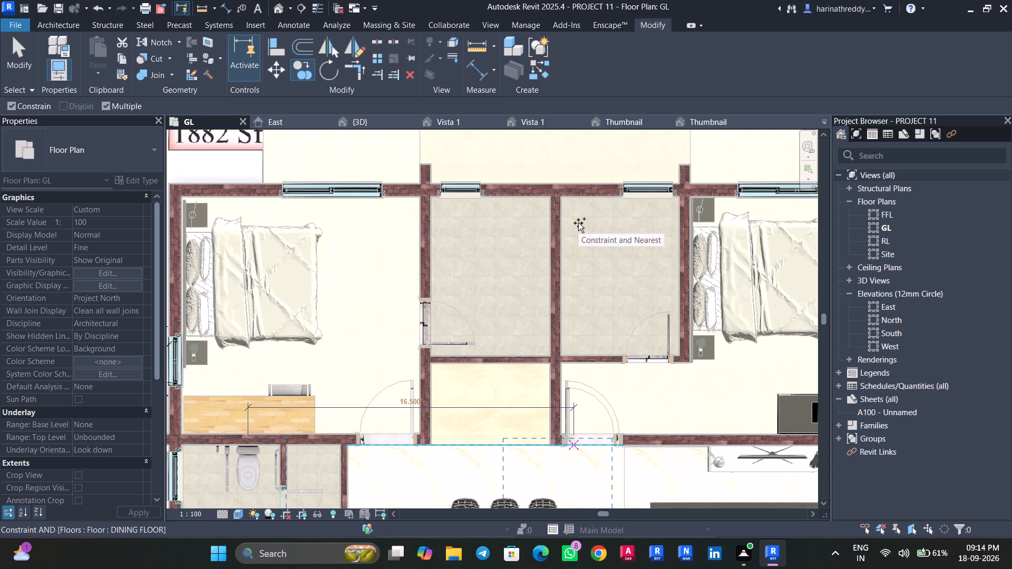
pyautogui.press('Tab')
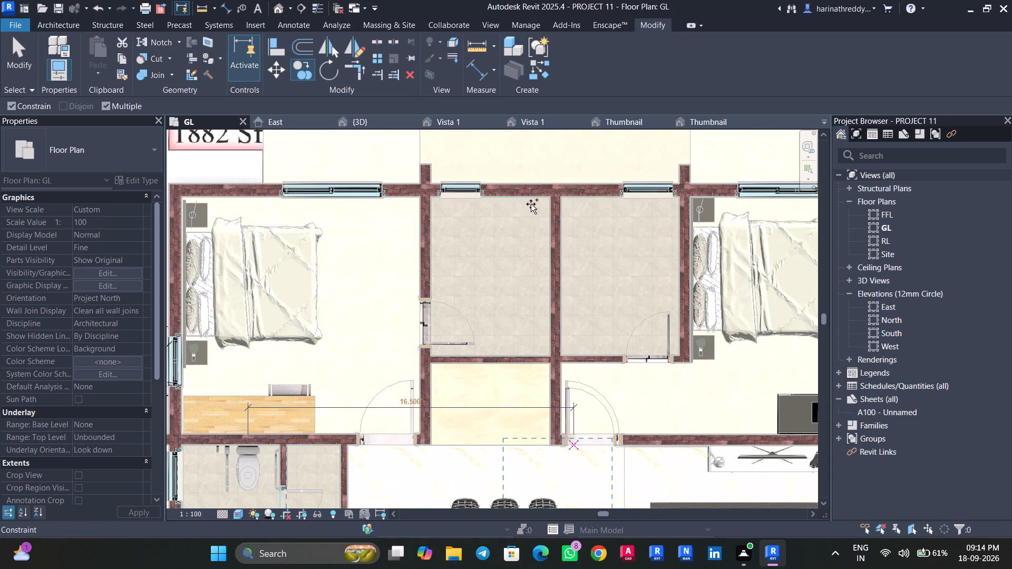
pyautogui.keyDown('shift'); pyautogui.scroll(3, 503, 203); pyautogui.keyUp('shift')
pyautogui.keyDown('shift'); pyautogui.click(503, 198); pyautogui.keyUp('shift')
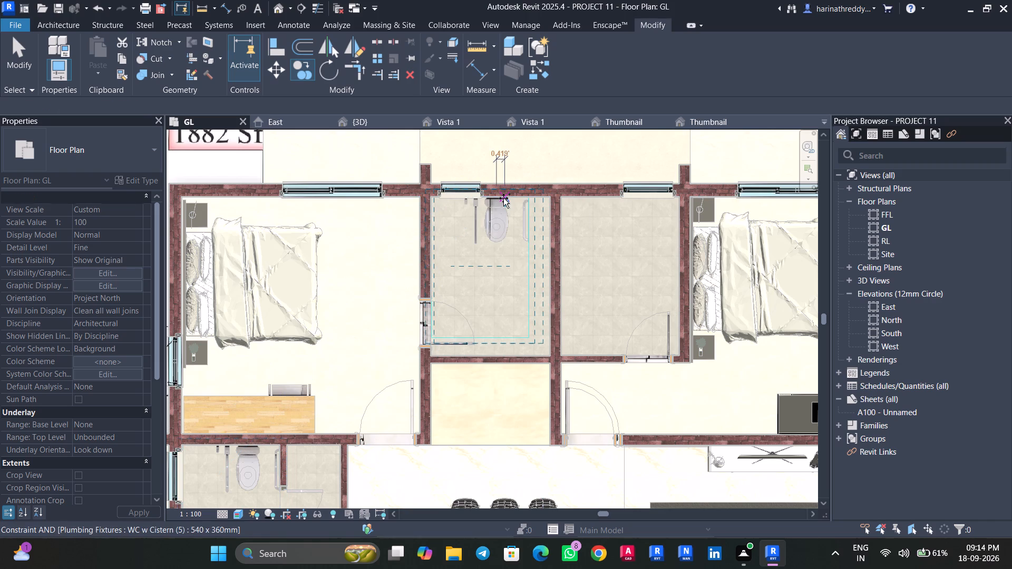
pyautogui.press('Escape')
pyautogui.press('Escape')
pyautogui.press('Escape')
# Nudge the copied toilet fixture in Toilet-1 along the window wall toward Bed Room-1, so the WC sits beneath the window.
pyautogui.click(503, 220)
pyautogui.scroll(4, 503, 220)
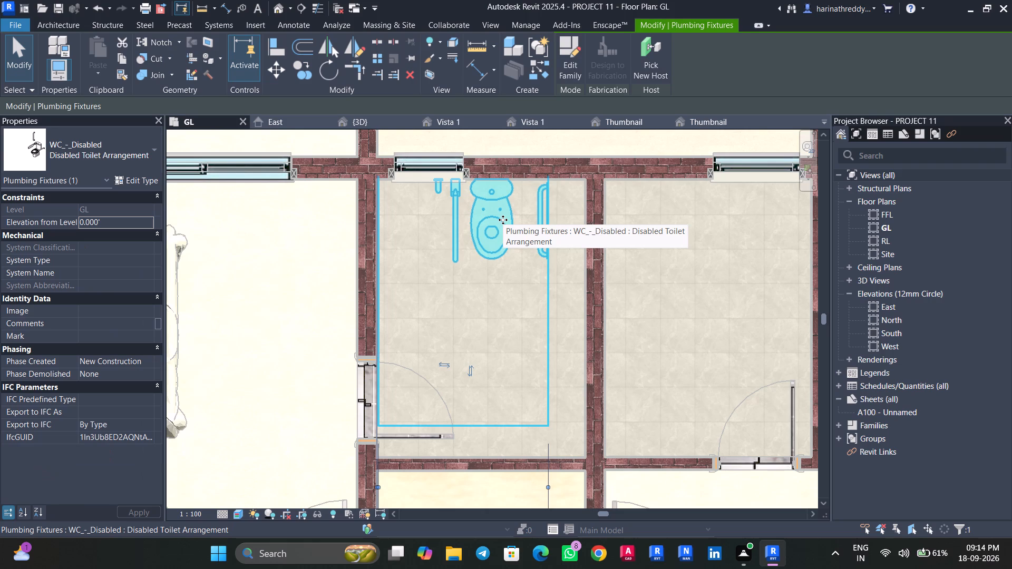
pyautogui.press('Left')
pyautogui.press('Left')
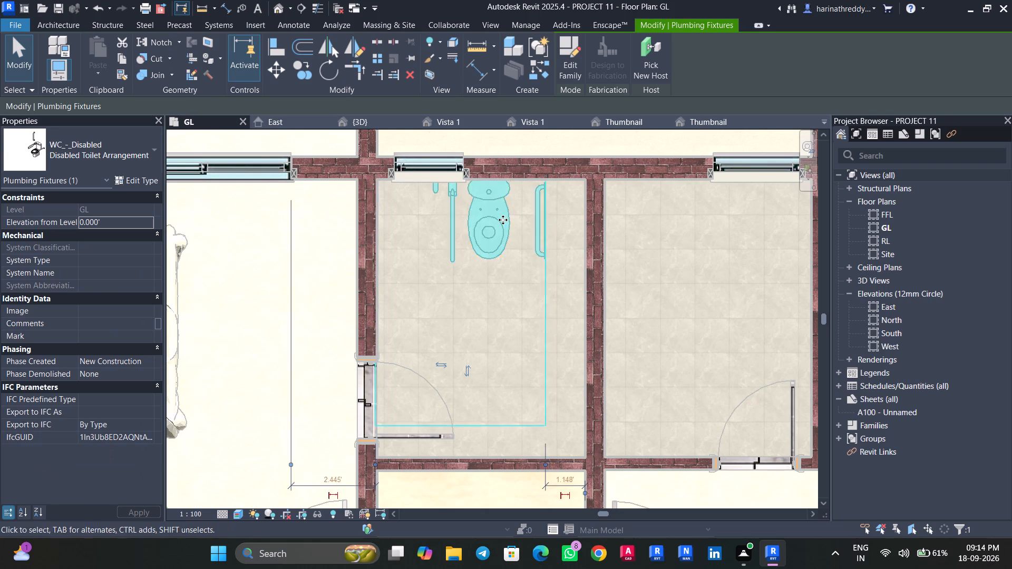
pyautogui.press('Left')
pyautogui.press('Left')
pyautogui.press('Left')
pyautogui.press('Left')
pyautogui.press('Left')
pyautogui.press('Left')
pyautogui.press('Left')
pyautogui.press('Left')
pyautogui.press('Left')
pyautogui.press('Left')
pyautogui.press('Left')
pyautogui.press('Left')
pyautogui.press('Left')
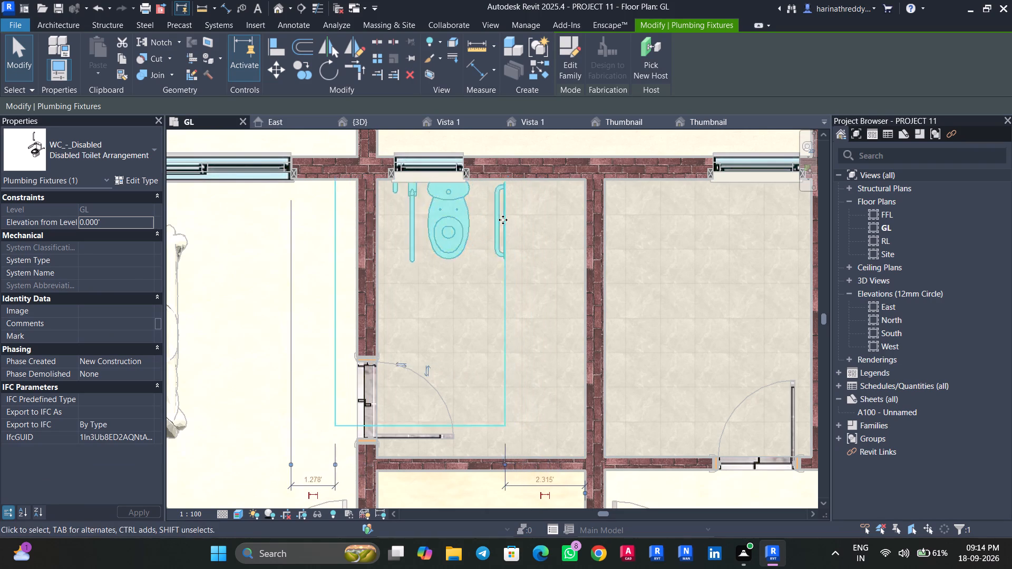
pyautogui.press('Left')
pyautogui.press('Left')
pyautogui.press('Left')
pyautogui.press('Left')
pyautogui.press('Escape')
pyautogui.scroll(-4, 490, 234)
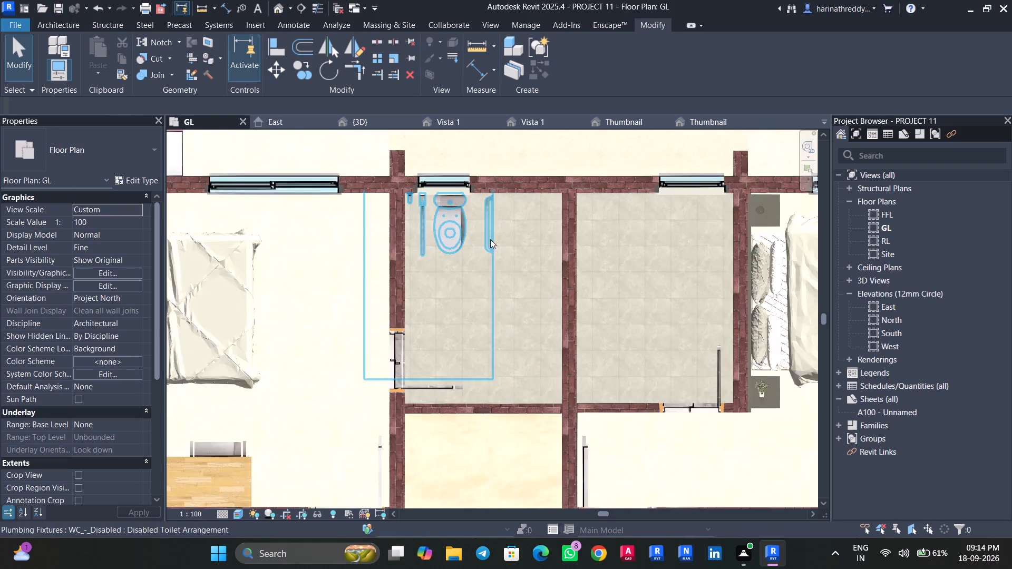
pyautogui.click(375, 279)
pyautogui.press('Escape')
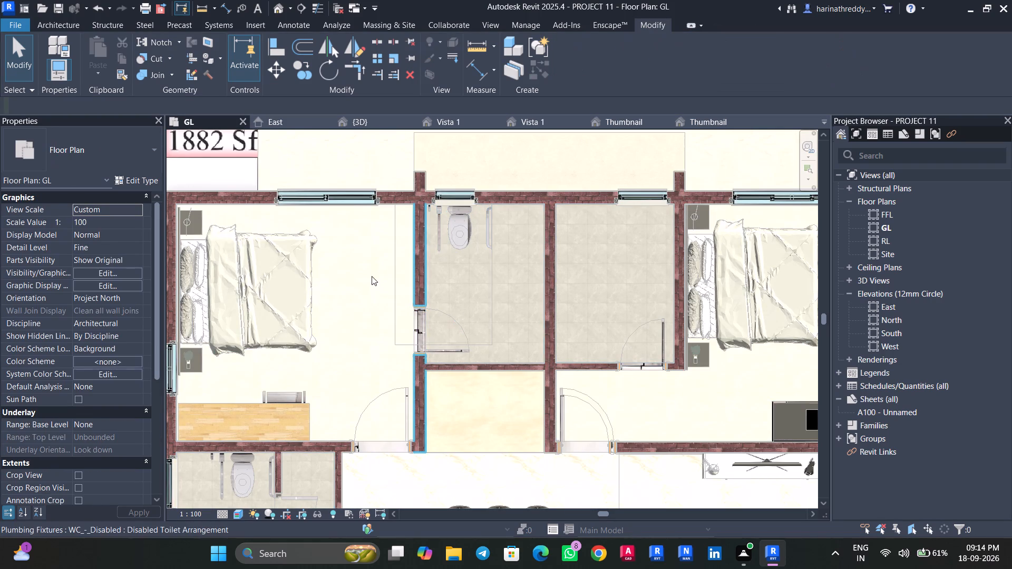
pyautogui.click(372, 276)
pyautogui.press('Escape')
# Set the underlay image's draw layer to Foreground and check the WC and basin positions in Toilet-1 and Toilet-2.
pyautogui.scroll(-7, 285, 303)
pyautogui.click(219, 252)
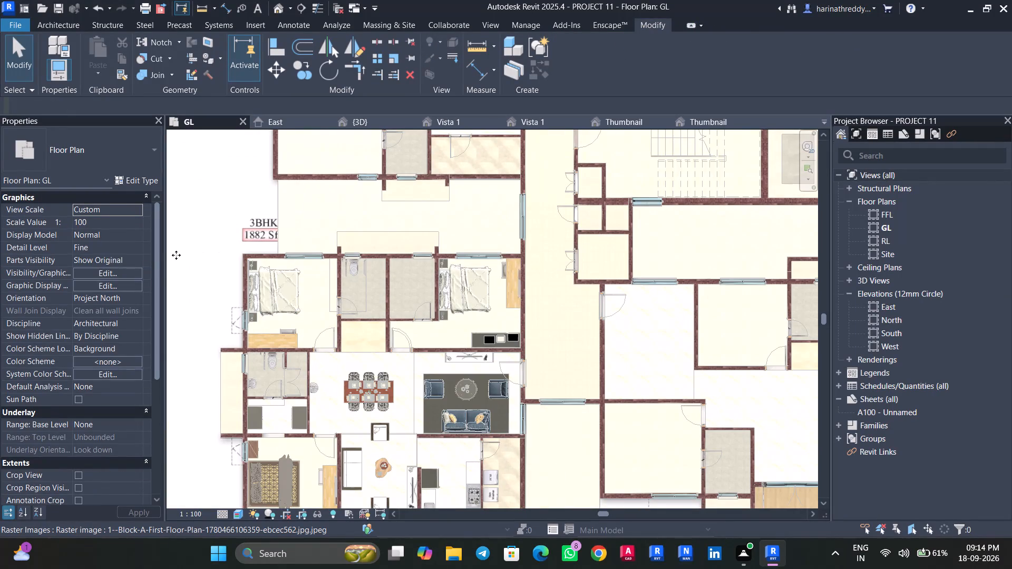
pyautogui.click(148, 282)
pyautogui.click(127, 309)
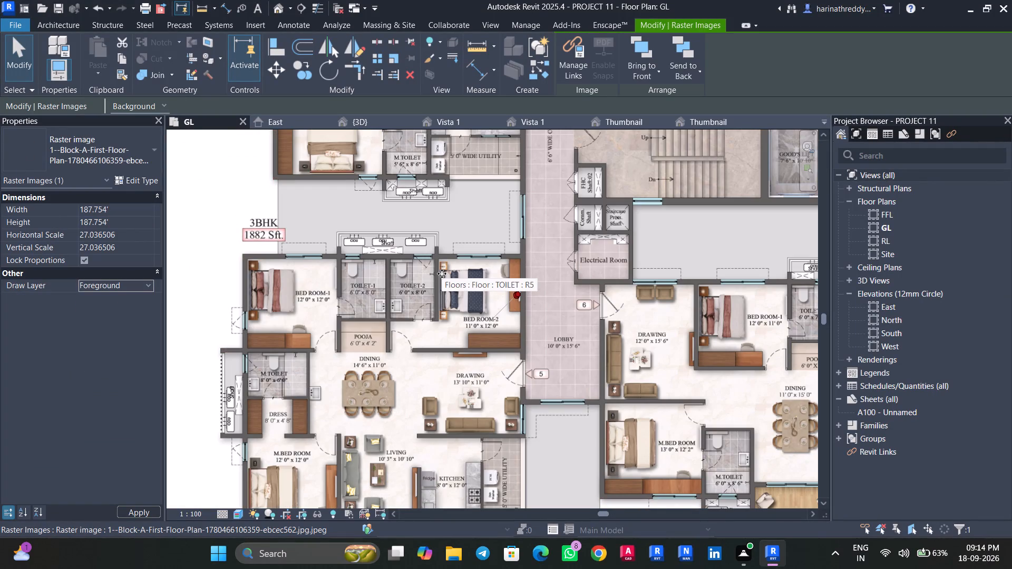
pyautogui.scroll(8, 393, 283)
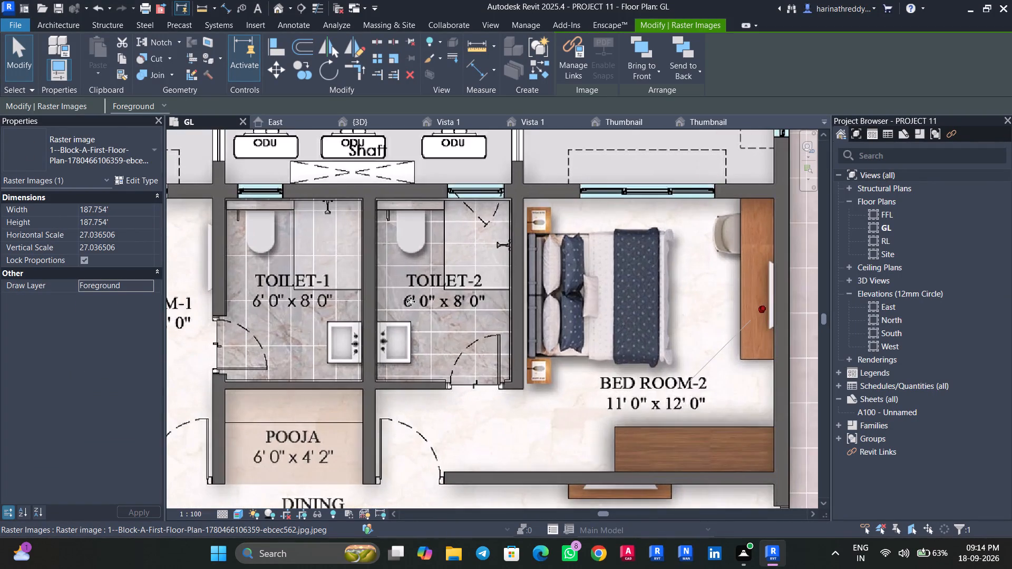
# Set the underlay floor plan image's draw layer to Background.
pyautogui.scroll(-9, 335, 277)
pyautogui.click(202, 219)
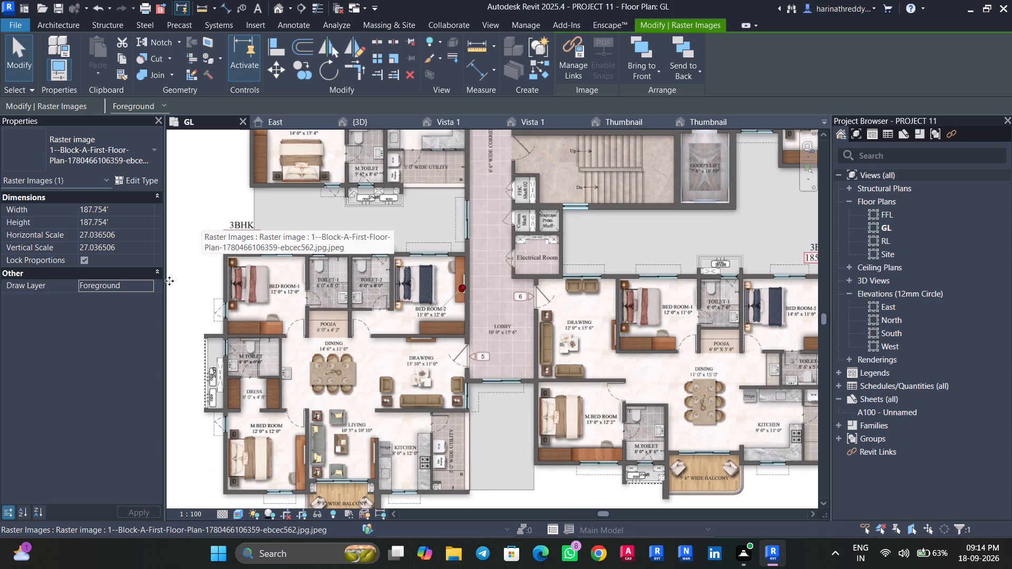
pyautogui.click(144, 287)
pyautogui.click(140, 298)
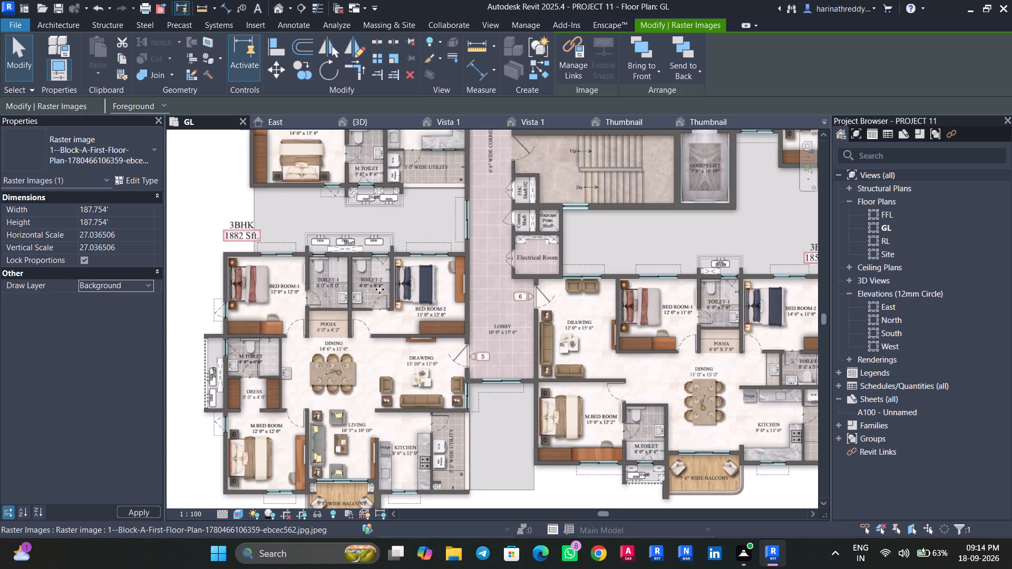
pyautogui.scroll(8, 320, 270)
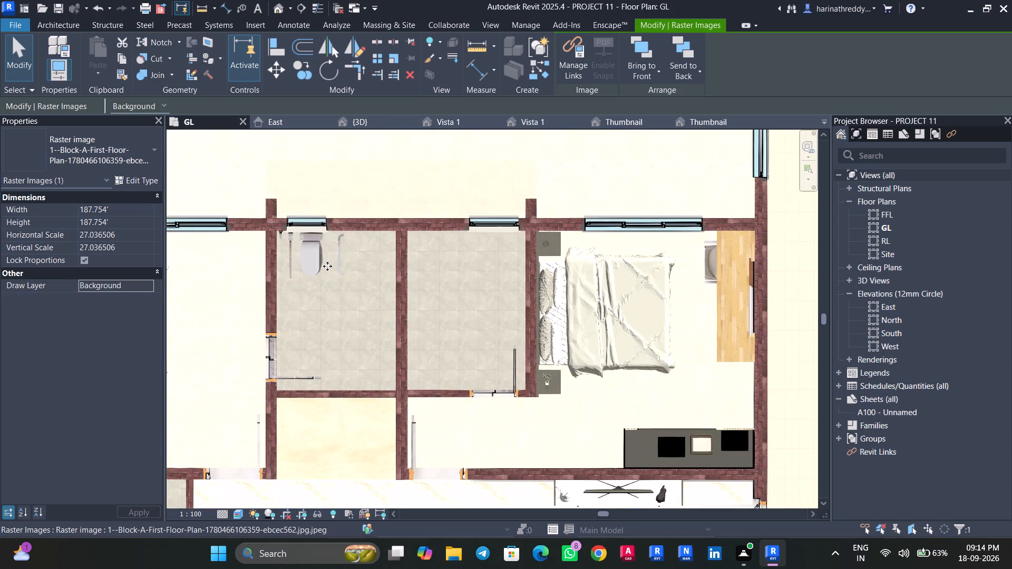
pyautogui.press('Escape')
pyautogui.press('Escape')
# Copy the WC_-_Disabled toilet fixture from Toilet-1 about 6.417' along the window wall into Toilet-2.
pyautogui.click(315, 256)
pyautogui.scroll(5, 315, 256)
pyautogui.click(309, 70)
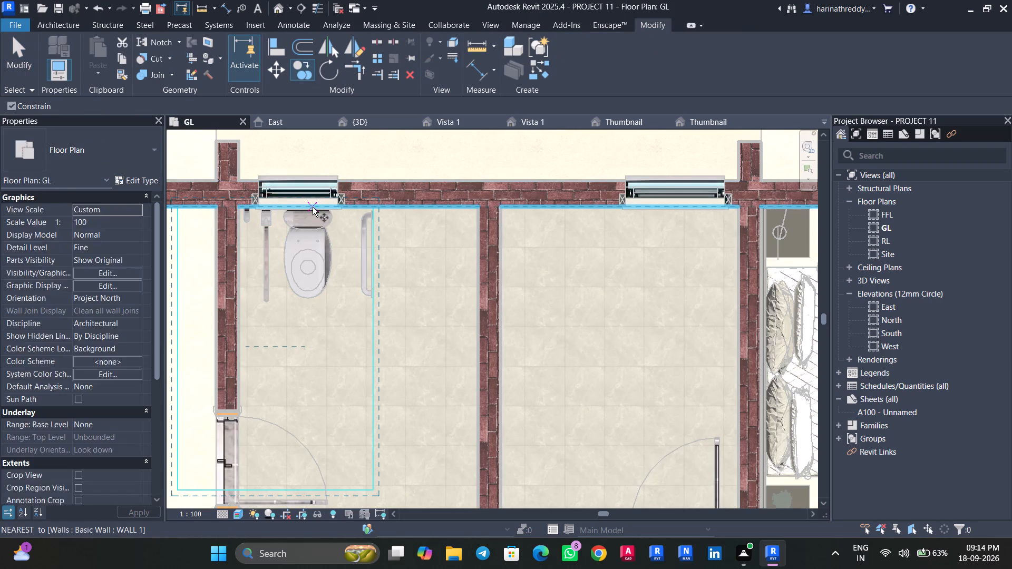
pyautogui.click(308, 208)
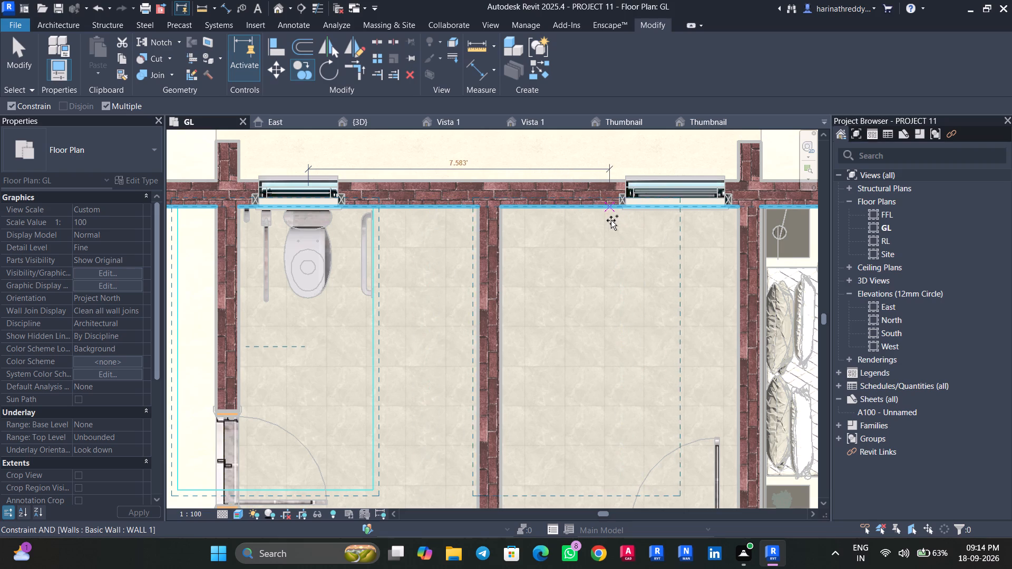
pyautogui.click(564, 208)
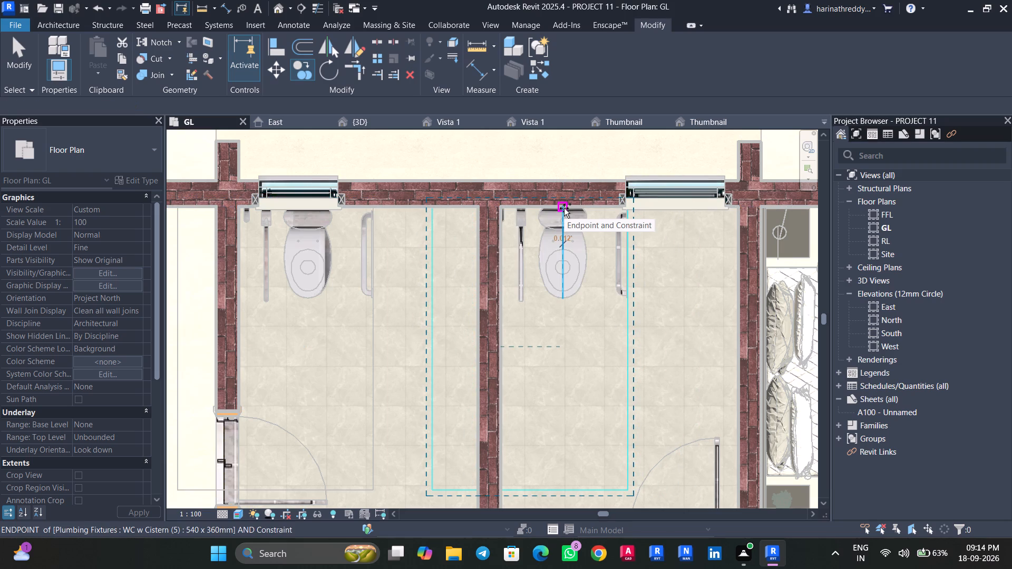
pyautogui.press('Escape')
pyautogui.press('Escape')
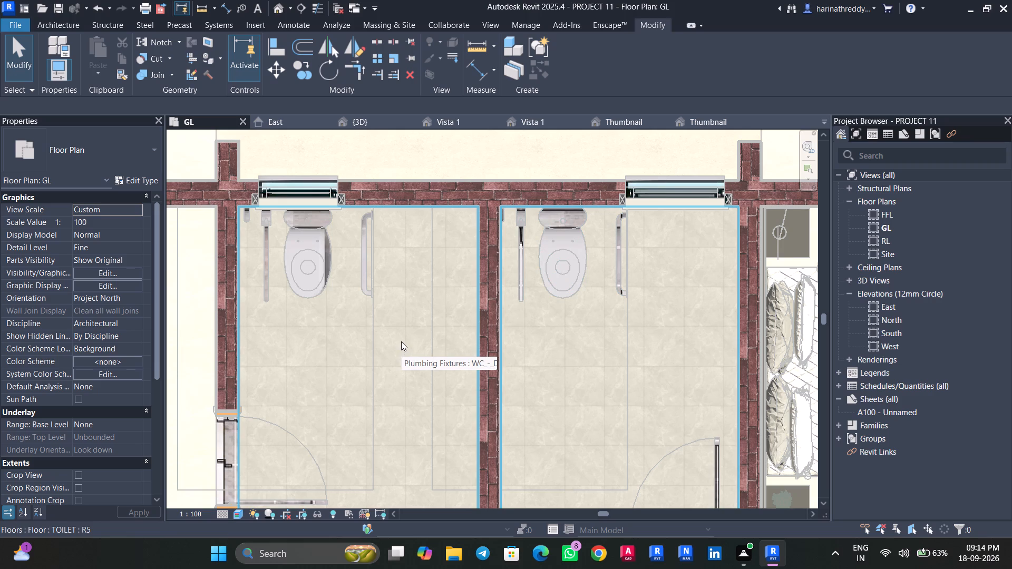
# Draw a W3 basic wall beside the WC in Toilet-1, from the window wall to the opposite wall.
pyautogui.press('w')
pyautogui.press('a')
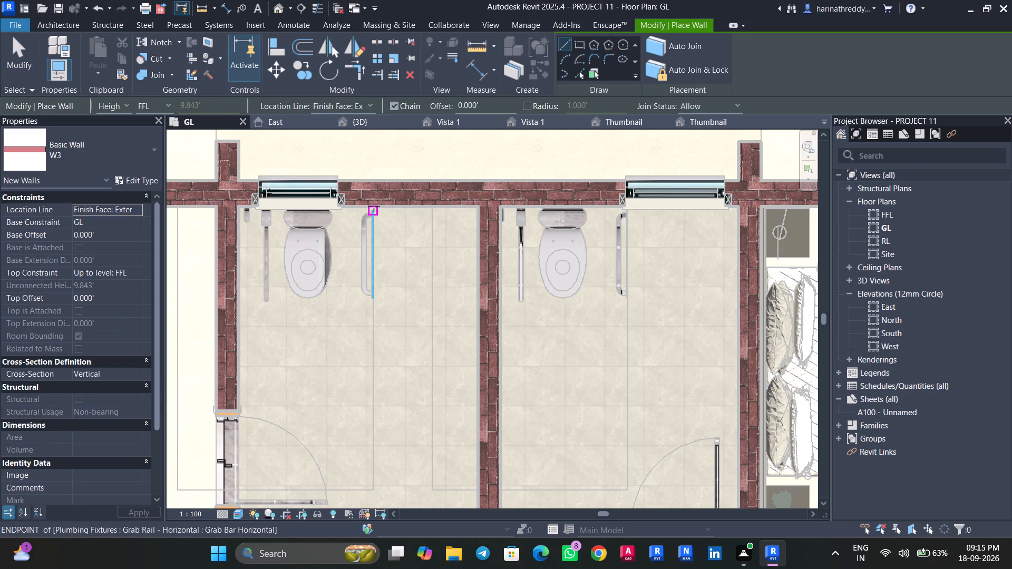
pyautogui.click(113, 153)
pyautogui.scroll(4, 67, 221)
pyautogui.click(67, 243)
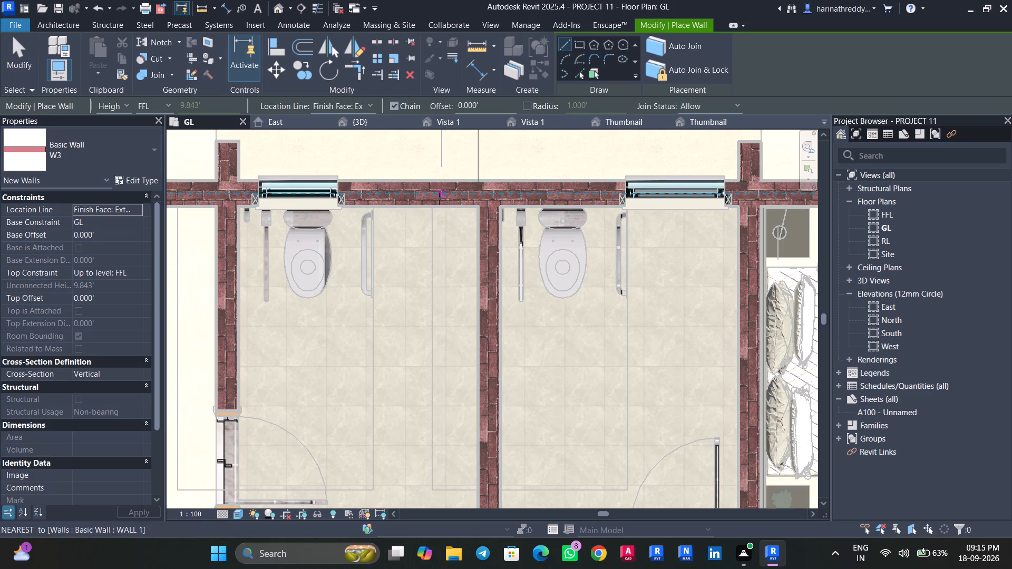
pyautogui.click(375, 206)
pyautogui.moveTo(372, 357); pyautogui.dragTo(368, 279, button='middle')
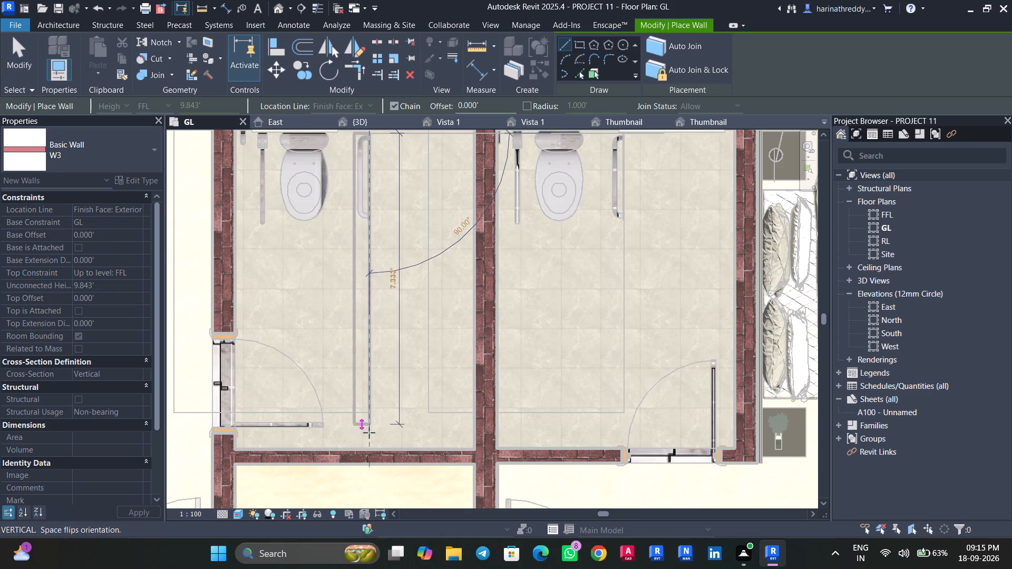
pyautogui.click(372, 446)
pyautogui.press('Escape')
pyautogui.press('Escape')
pyautogui.press('Escape')
pyautogui.press('Escape')
pyautogui.press('Escape')
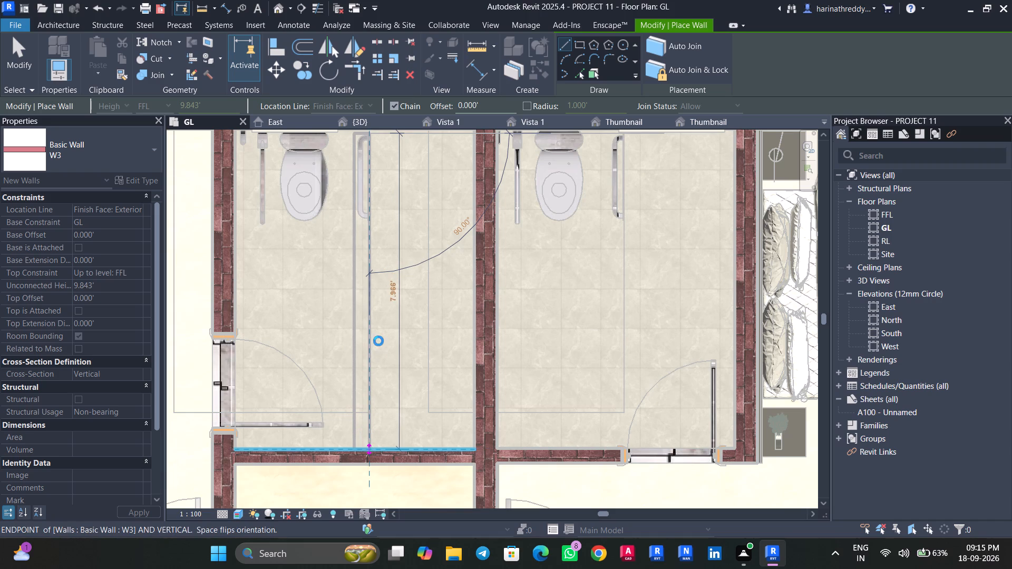
pyautogui.press('Escape')
pyautogui.press('Escape')
# Shorten the new W3 partition in Toilet-1 to about 4.25' by pulling its far end back toward the window wall.
pyautogui.click(362, 322)
pyautogui.press('Escape')
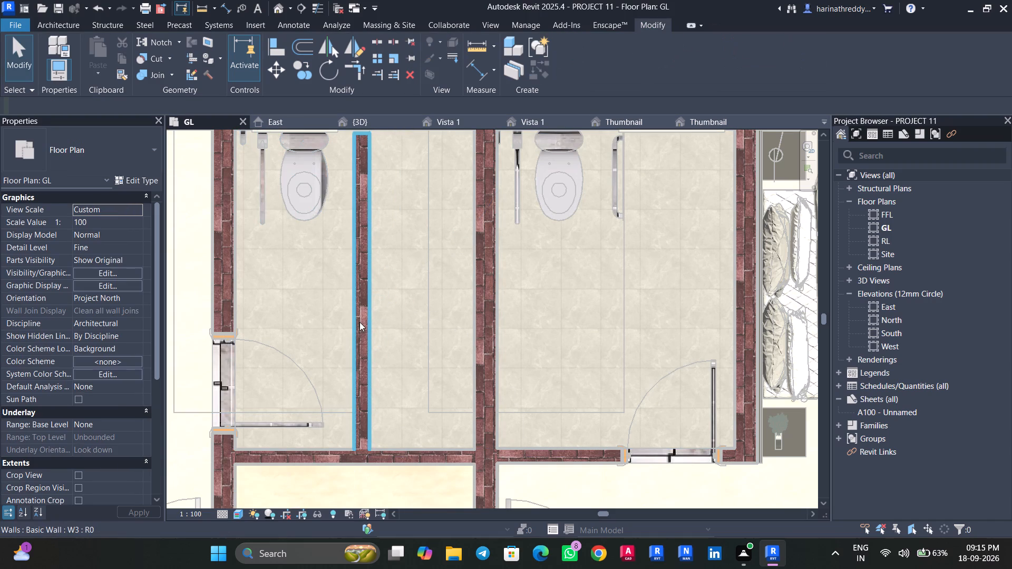
pyautogui.click(359, 322)
pyautogui.moveTo(371, 453); pyautogui.dragTo(381, 332)
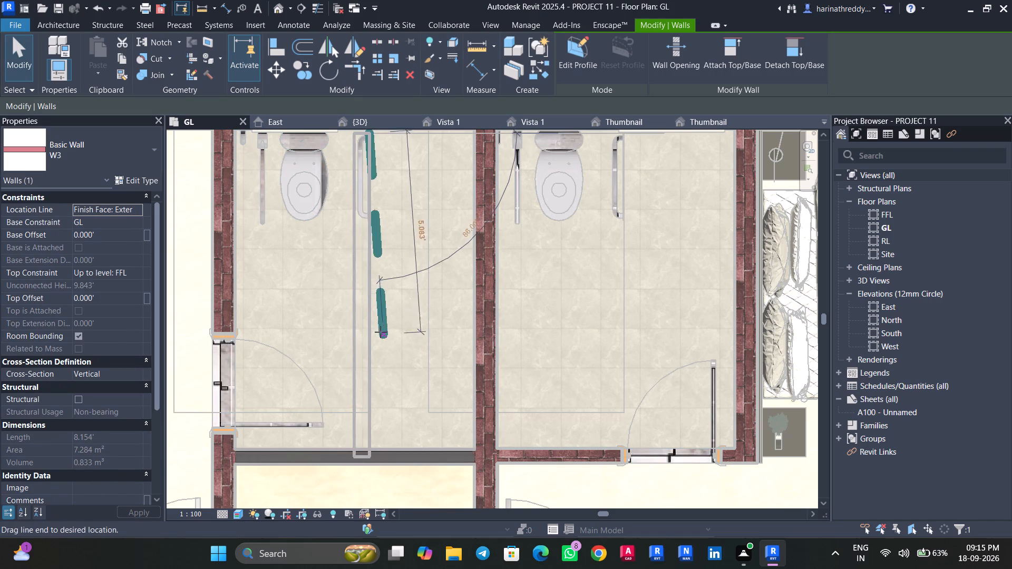
pyautogui.moveTo(381, 332); pyautogui.dragTo(369, 306)
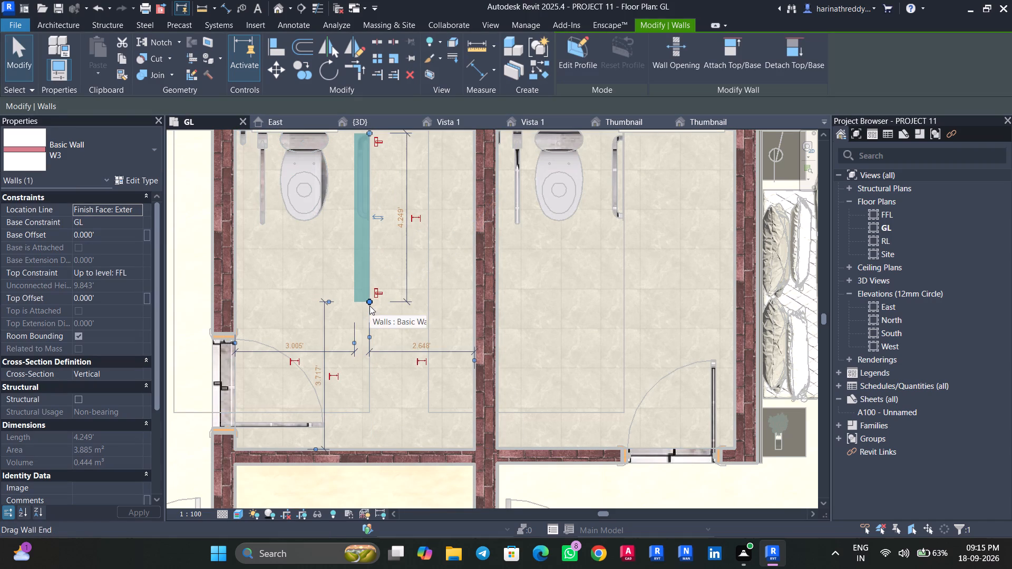
# Nudge the short partition in Toilet-1 away from the WC's grab rail and slightly into the window wall.
pyautogui.press('Right')
pyautogui.press('Right')
pyautogui.press('Right')
pyautogui.press('Right')
pyautogui.press('Right')
pyautogui.press('Right')
pyautogui.press('Right')
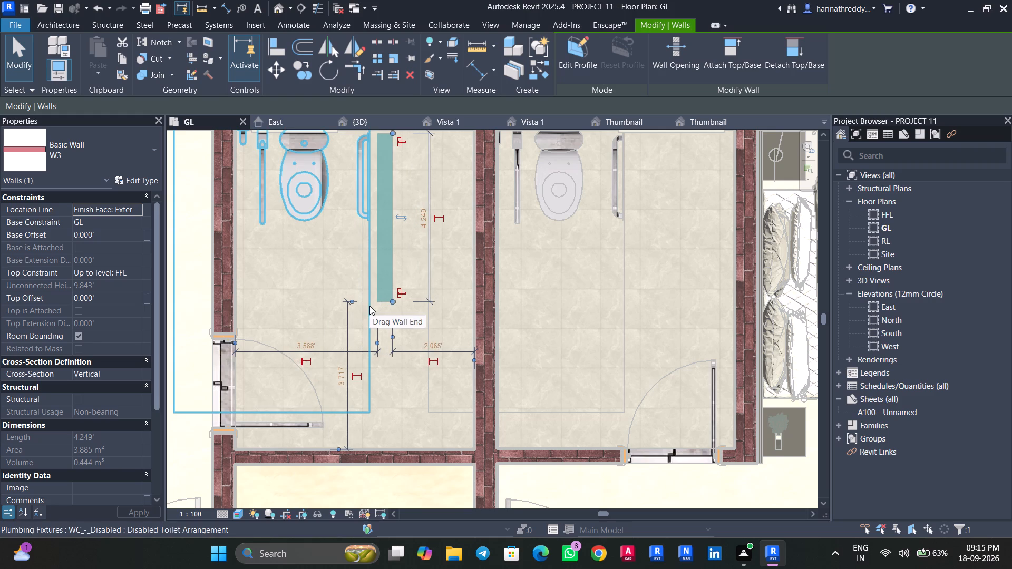
pyautogui.press('Up')
pyautogui.press('Up')
pyautogui.moveTo(367, 301); pyautogui.dragTo(382, 390, button='middle')
pyautogui.scroll(1, 382, 390)
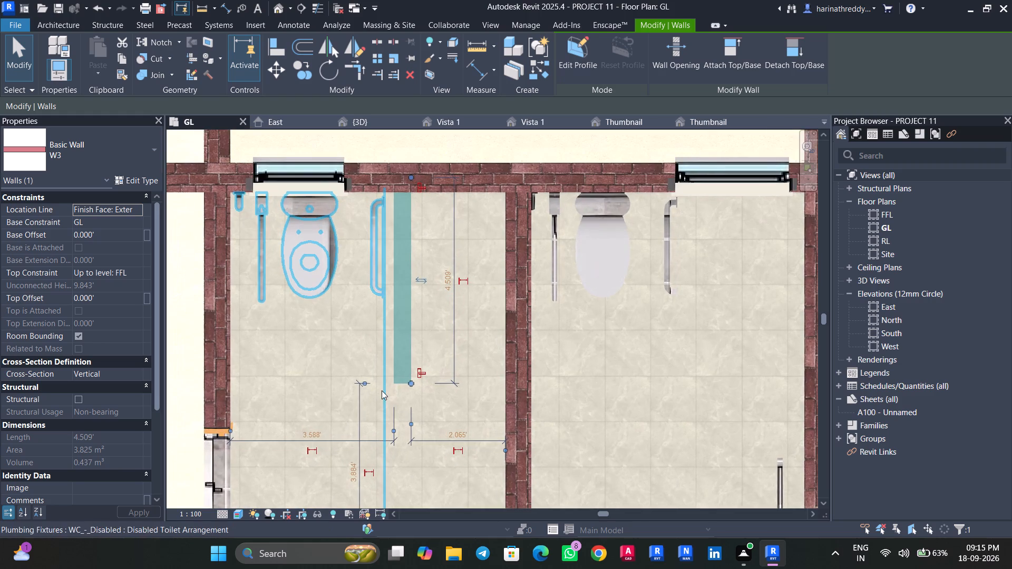
pyautogui.press('Escape')
pyautogui.press('Escape')
pyautogui.click(107, 142)
pyautogui.press('Escape')
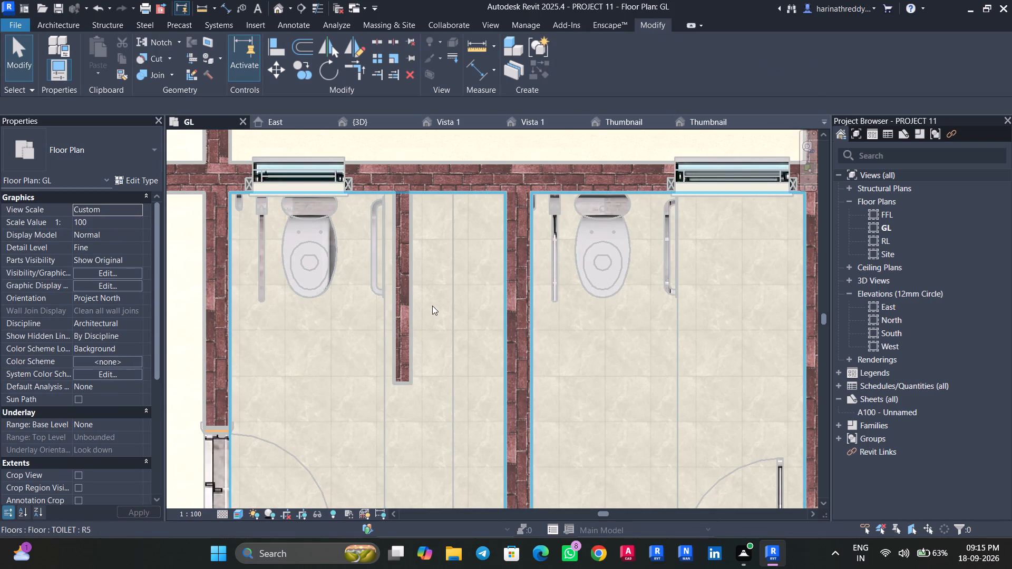
# Change the Toilet-1 partition's wall type to Curtain_Wall-Empty.
pyautogui.click(404, 302)
pyautogui.click(96, 140)
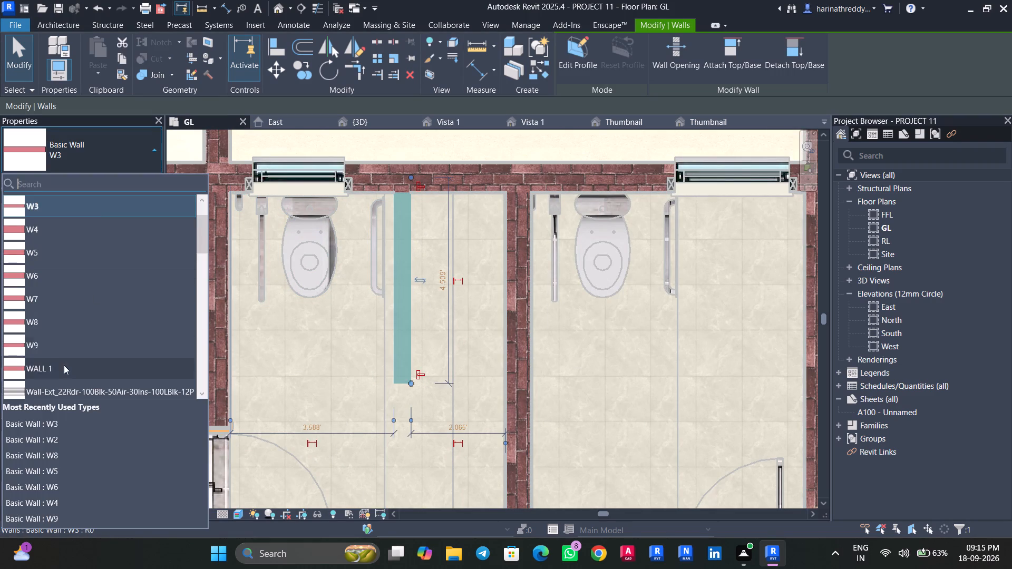
pyautogui.scroll(-1, 64, 365)
pyautogui.scroll(1, 64, 365)
pyautogui.scroll(-10, 64, 365)
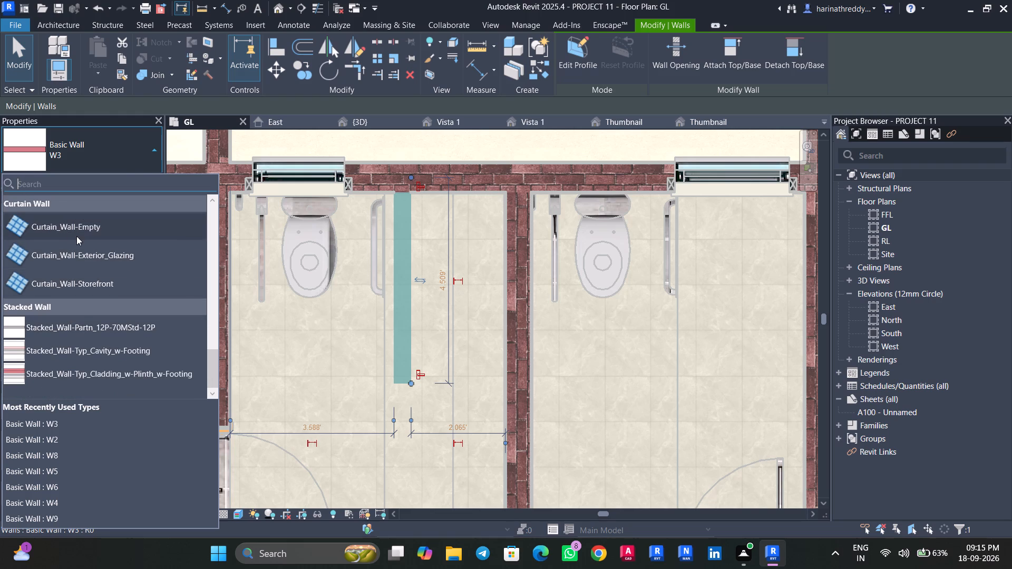
pyautogui.click(76, 233)
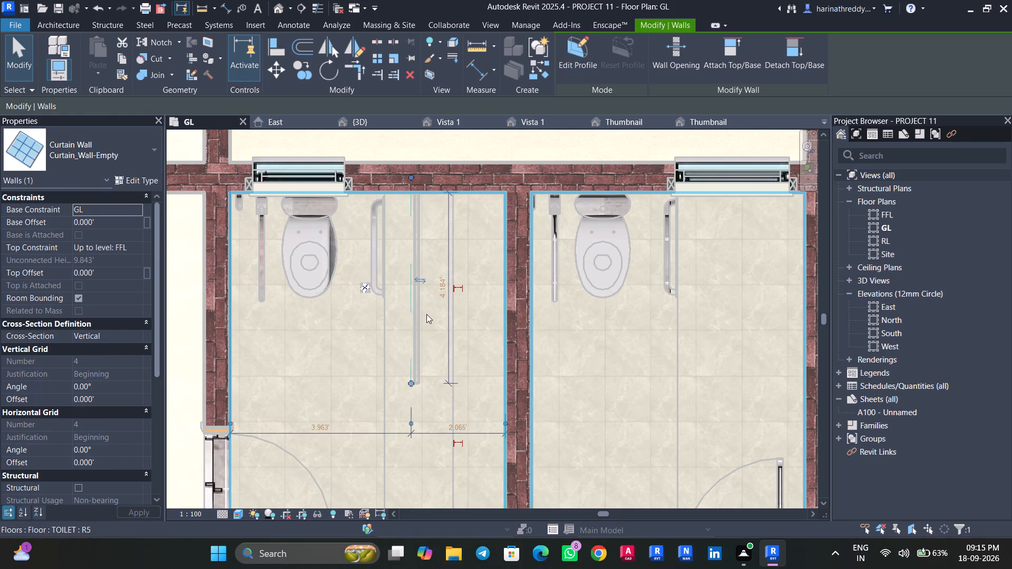
# Nudge the glazed partition in Toilet-1 toward the WC until it sits beside the grab rail.
pyautogui.press('Escape')
pyautogui.click(413, 337)
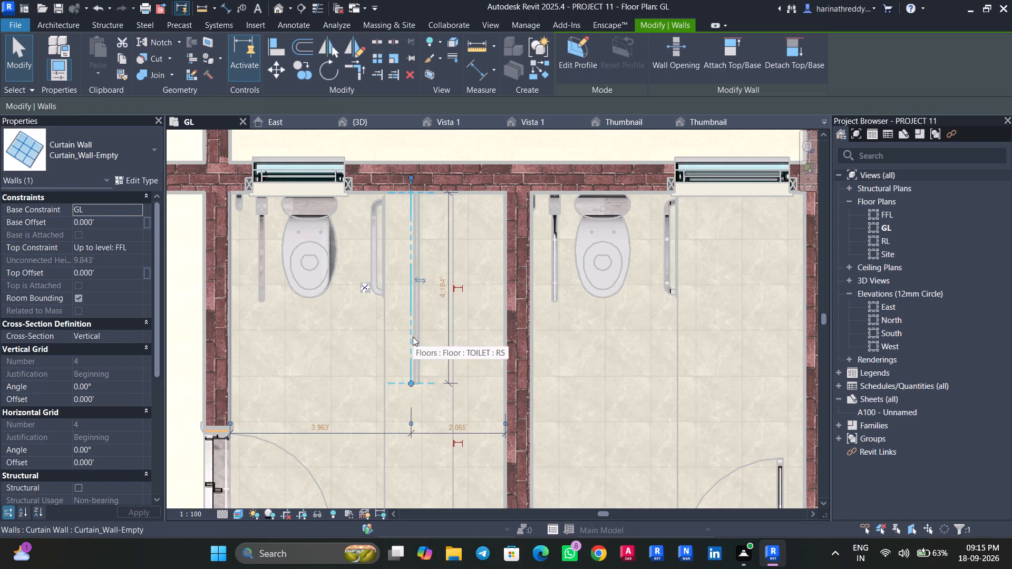
pyautogui.press('Escape')
pyautogui.click(414, 352)
pyautogui.press('Left')
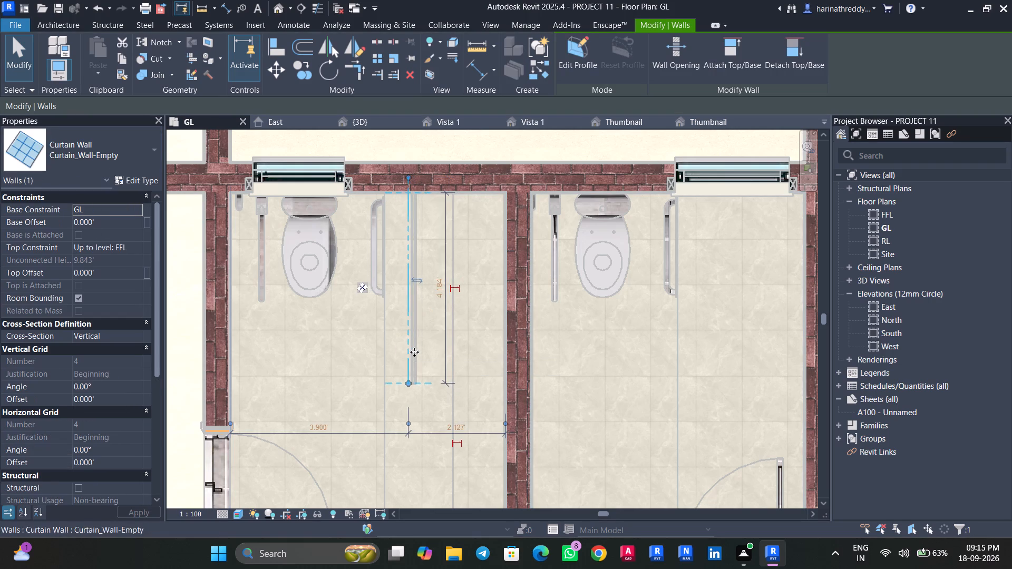
pyautogui.press('Left')
pyautogui.press('Left')
pyautogui.press('Left')
pyautogui.press('Left')
pyautogui.press('Left')
pyautogui.press('Left')
pyautogui.press('Left')
pyautogui.press('Left')
pyautogui.press('Left')
pyautogui.press('Left')
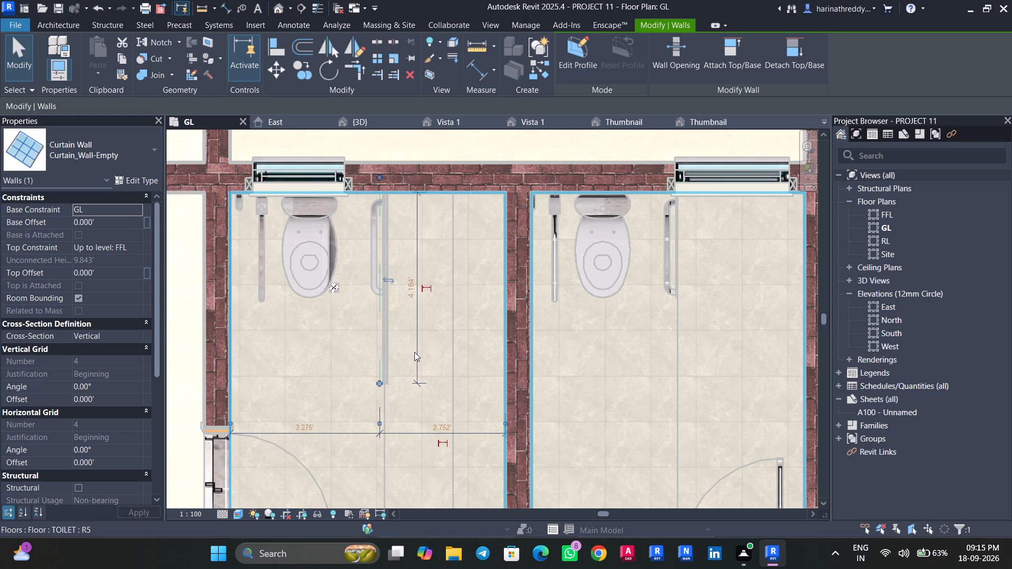
pyautogui.press('Escape')
# Draw a Curtain_Wall-Empty wall from the glazed partition's free end to the wall shared with Toilet-2, enclosing the shower area.
pyautogui.write('wa')
pyautogui.click(96, 133)
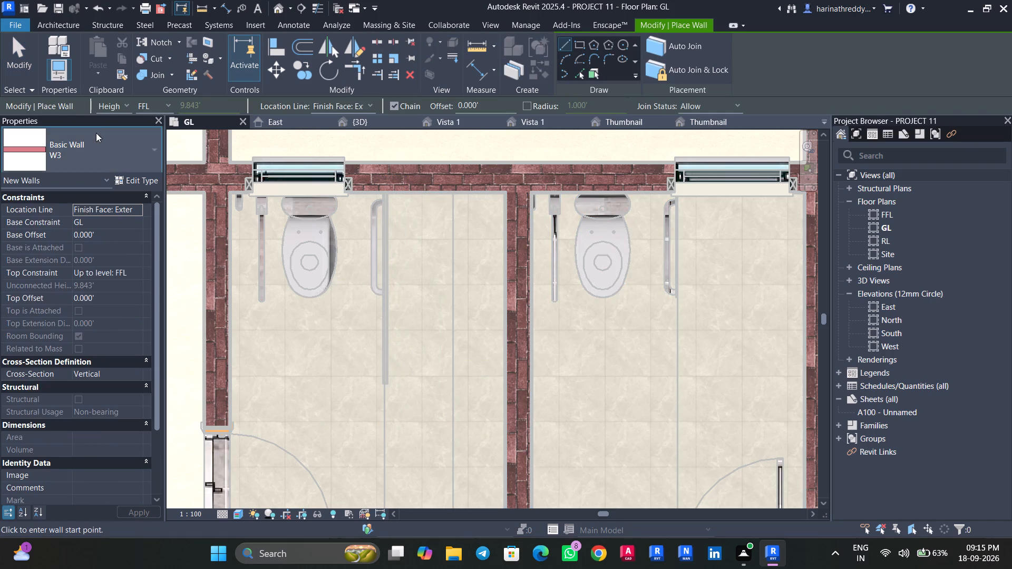
pyautogui.scroll(-20, 115, 302)
pyautogui.scroll(-5, 115, 302)
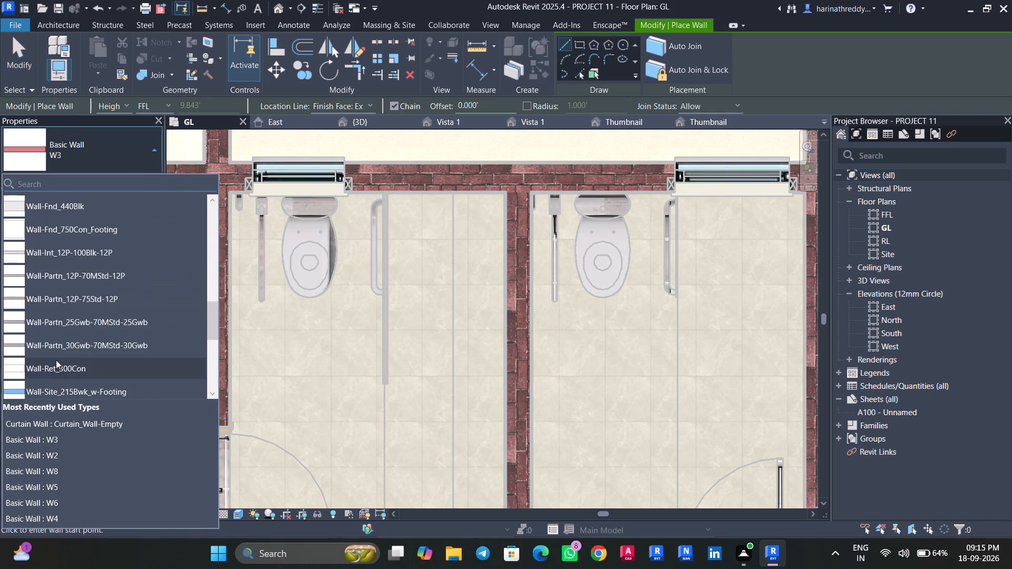
pyautogui.scroll(-2, 56, 387)
pyautogui.click(58, 321)
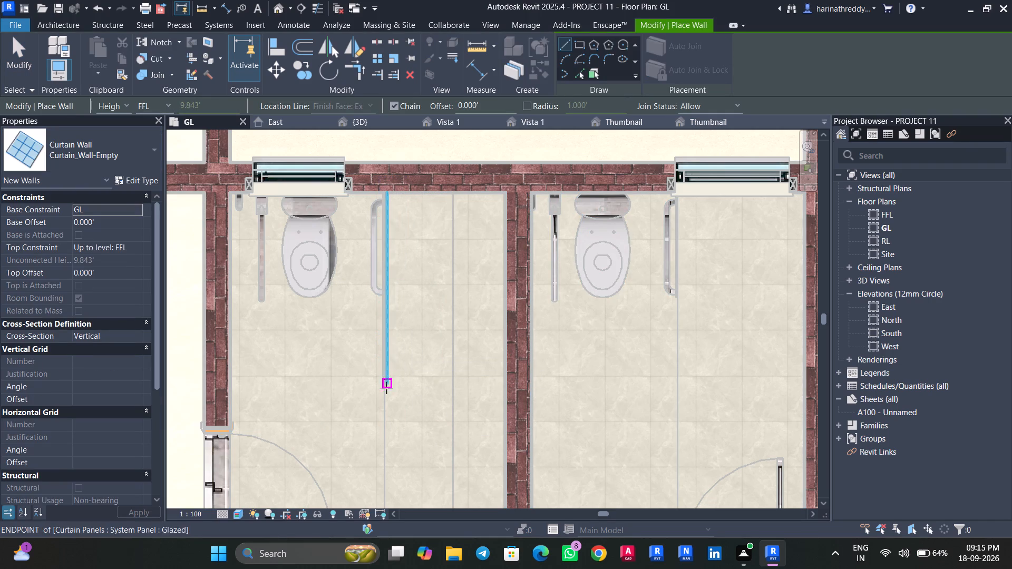
pyautogui.click(385, 382)
pyautogui.click(509, 385)
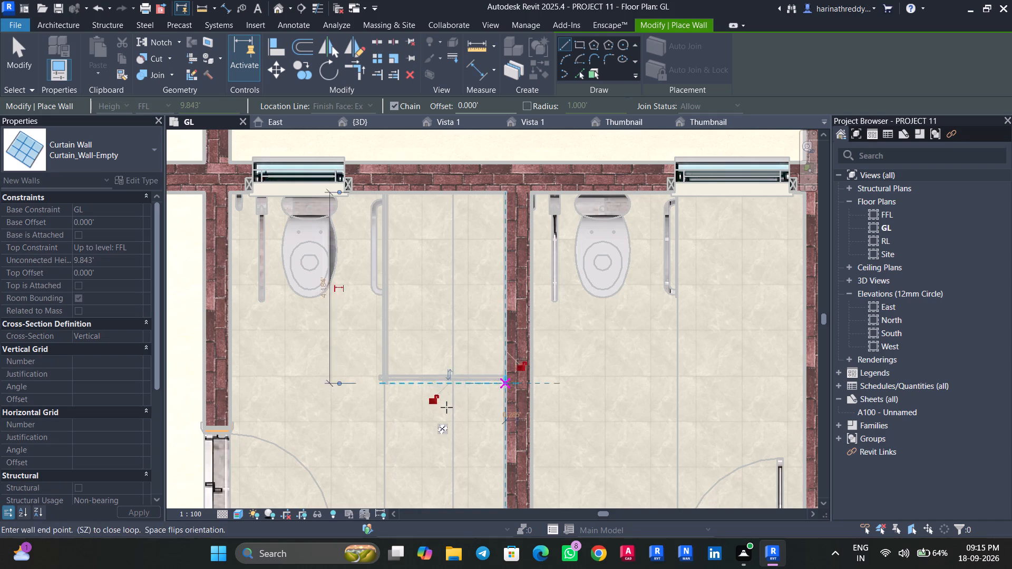
pyautogui.press('Escape')
pyautogui.press('Escape')
pyautogui.press('Escape')
# Place a 440x350x120mm Plumbing_Fixtures_Sink_Cloakroom in Toilet-1 at 4' elevation, rotated against the wall shared with Toilet-2, just outside the glazed enclosure.
pyautogui.moveTo(434, 412); pyautogui.dragTo(376, 317, button='middle')
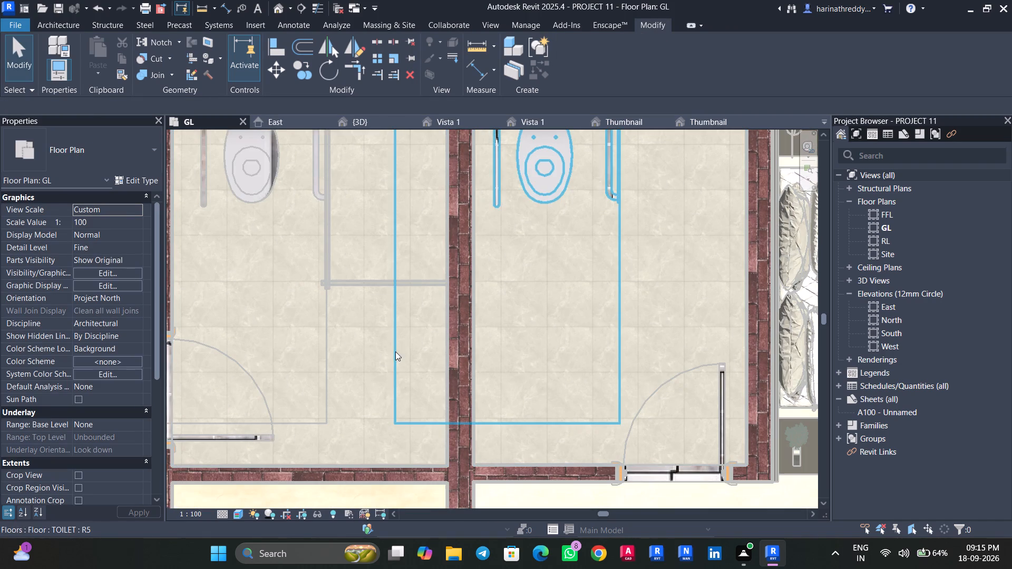
pyautogui.press('c')
pyautogui.press('m')
pyautogui.click(27, 146)
pyautogui.scroll(4, 64, 312)
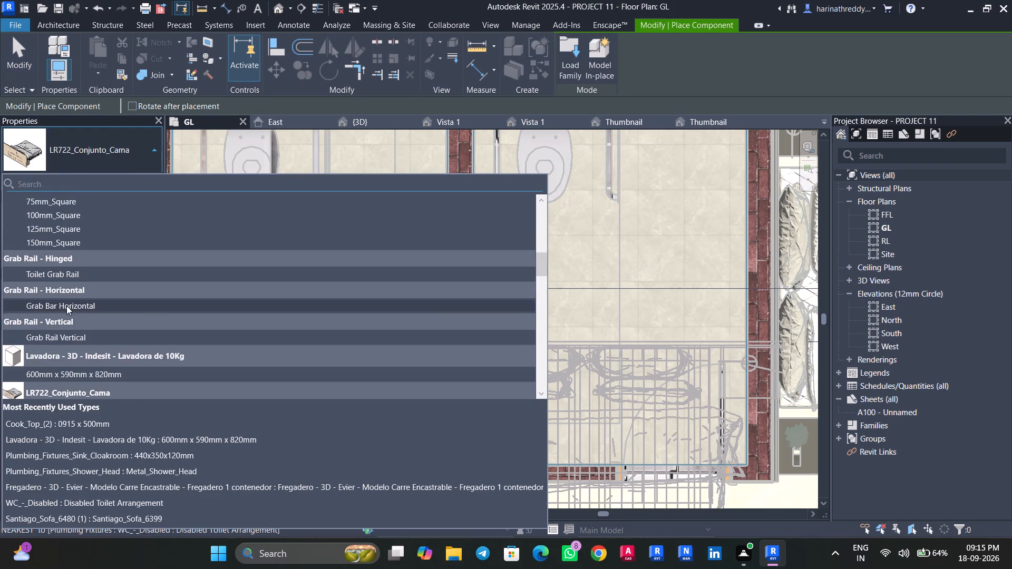
pyautogui.scroll(14, 66, 305)
pyautogui.scroll(-3, 71, 296)
pyautogui.scroll(3, 71, 296)
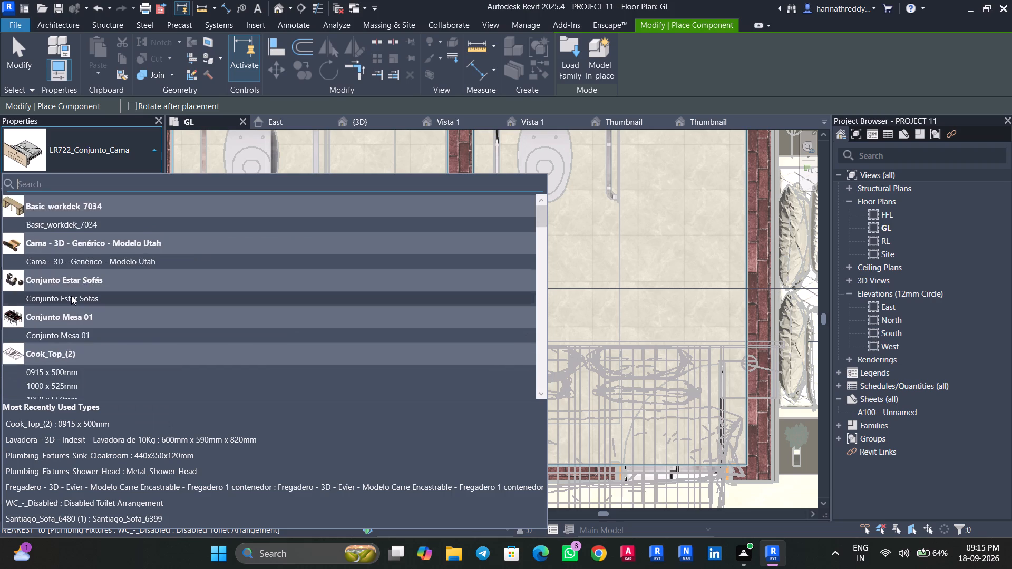
pyautogui.scroll(2, 71, 296)
pyautogui.scroll(-9, 71, 295)
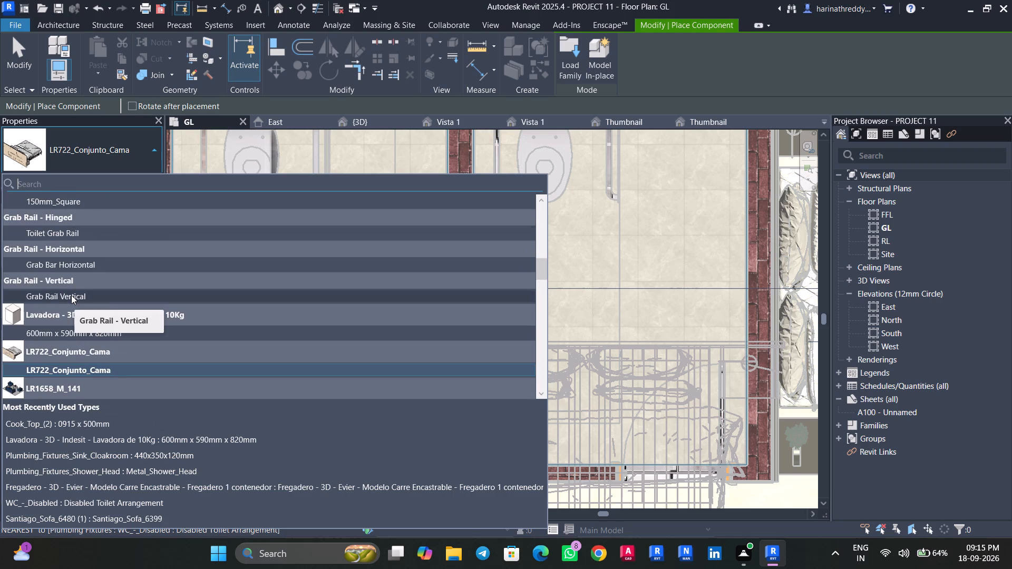
pyautogui.scroll(-9, 71, 295)
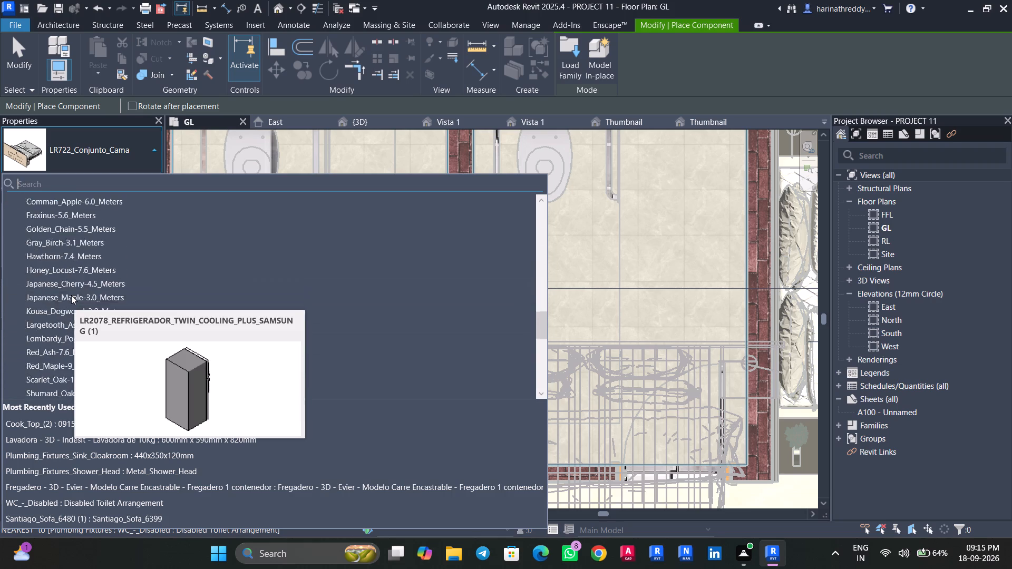
pyautogui.scroll(-4, 71, 295)
pyautogui.click(77, 316)
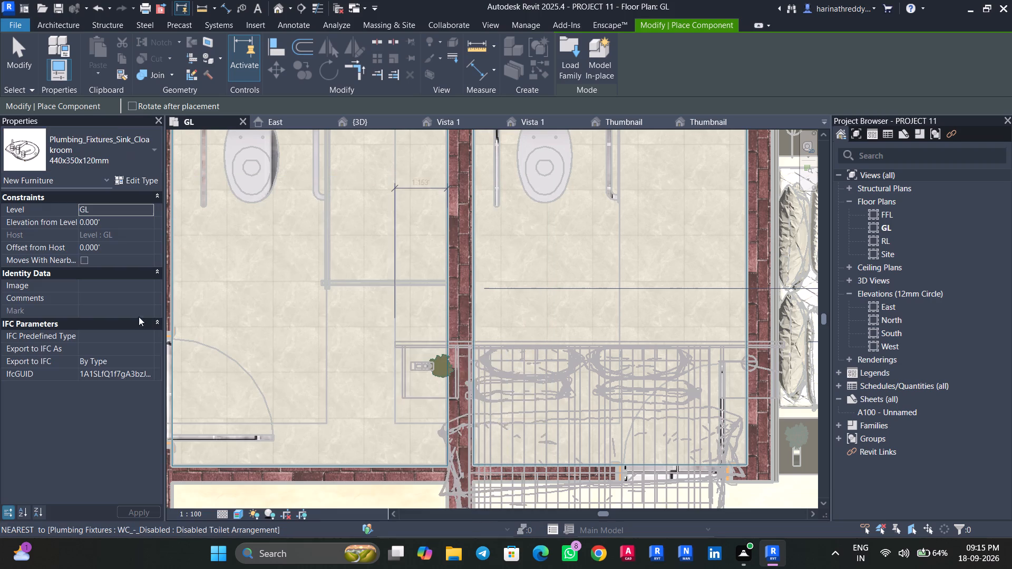
pyautogui.press('space')
pyautogui.press('space')
pyautogui.press('space')
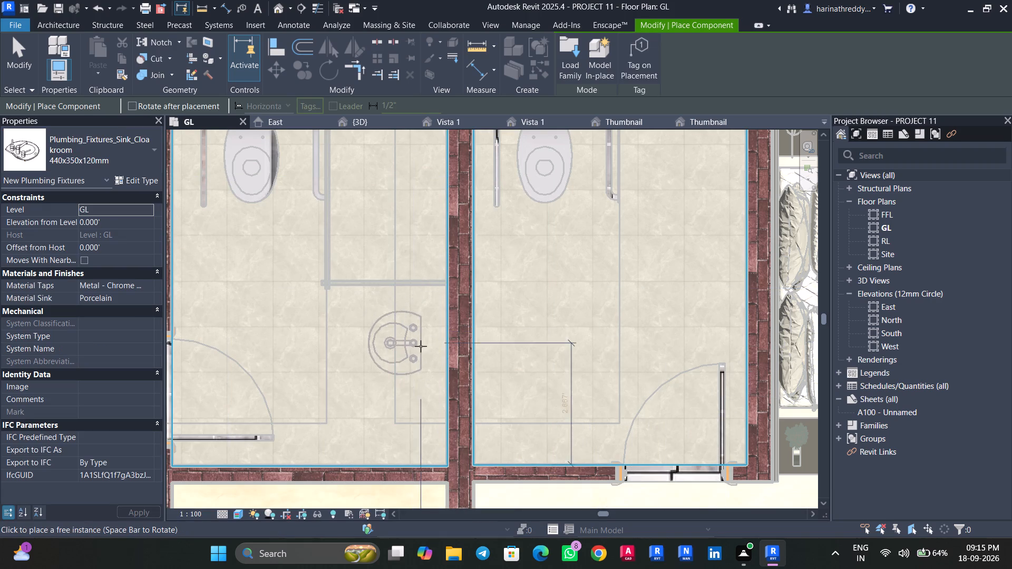
pyautogui.click(145, 222)
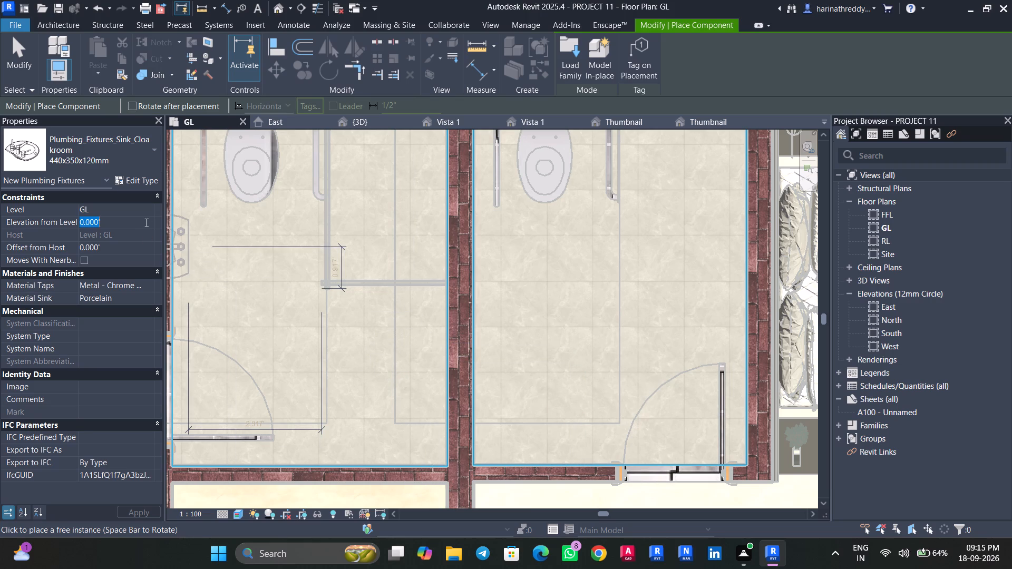
pyautogui.write("4'")
pyautogui.press('Return')
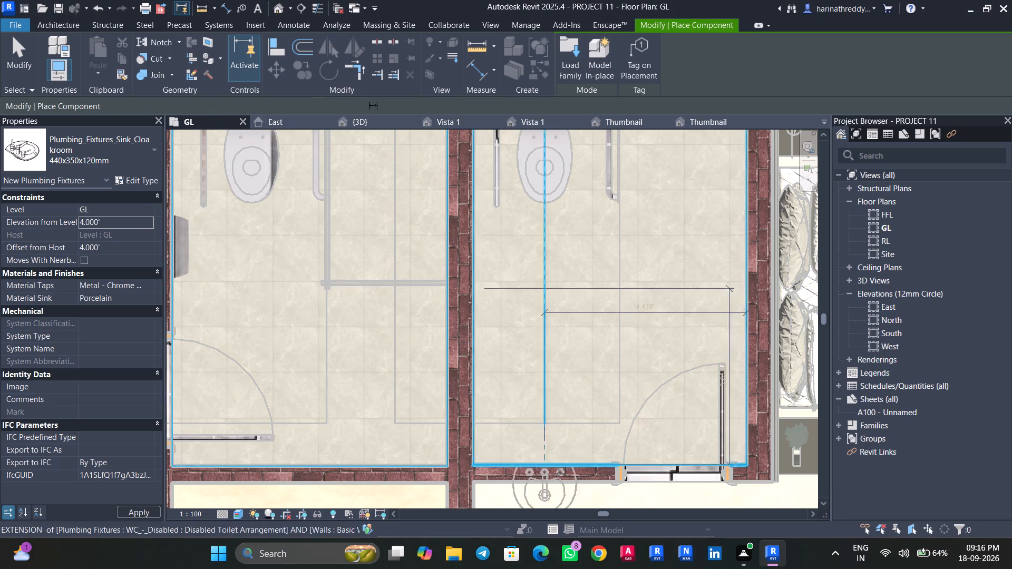
pyautogui.press('space')
pyautogui.press('space')
pyautogui.press('space')
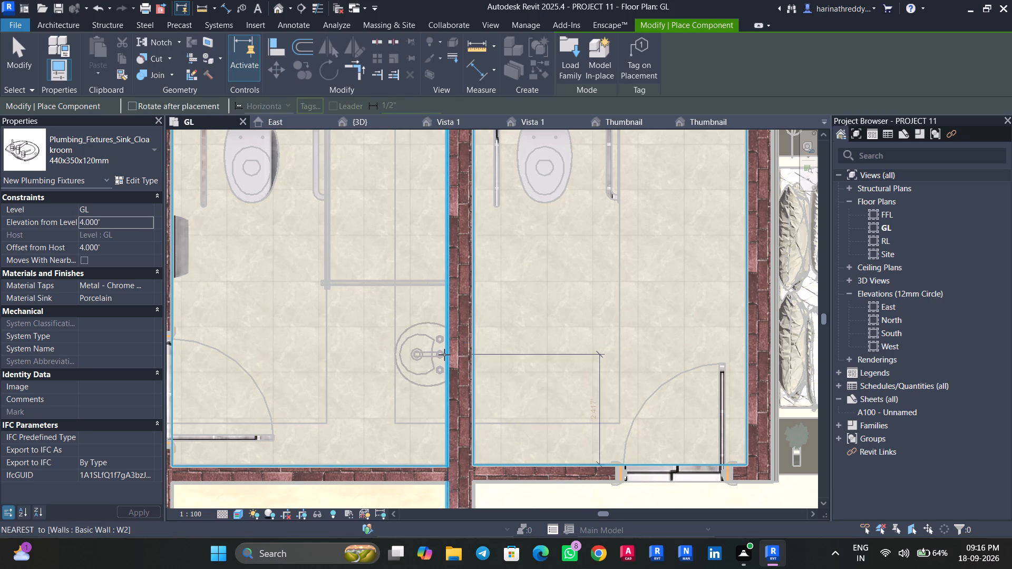
pyautogui.click(444, 355)
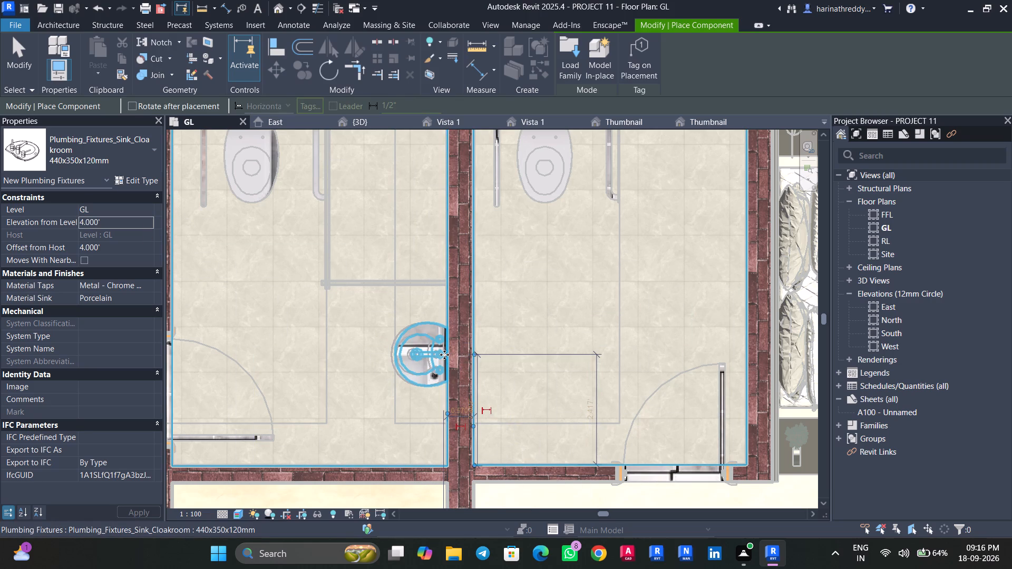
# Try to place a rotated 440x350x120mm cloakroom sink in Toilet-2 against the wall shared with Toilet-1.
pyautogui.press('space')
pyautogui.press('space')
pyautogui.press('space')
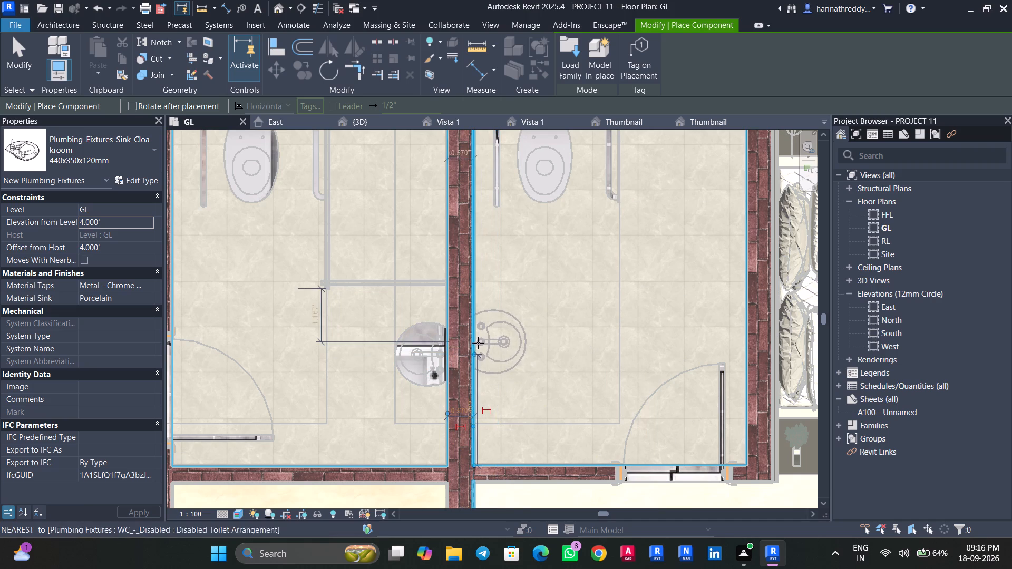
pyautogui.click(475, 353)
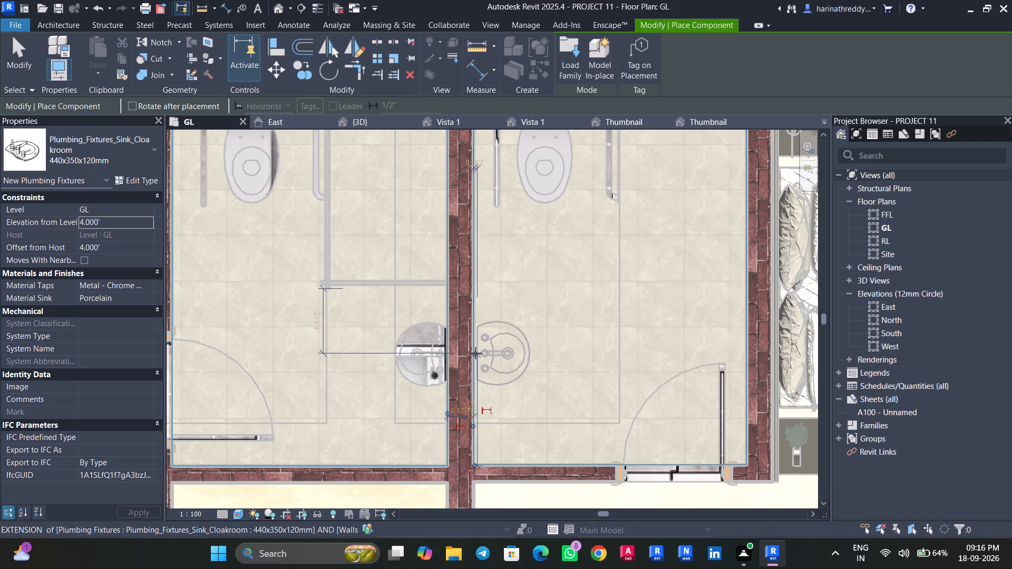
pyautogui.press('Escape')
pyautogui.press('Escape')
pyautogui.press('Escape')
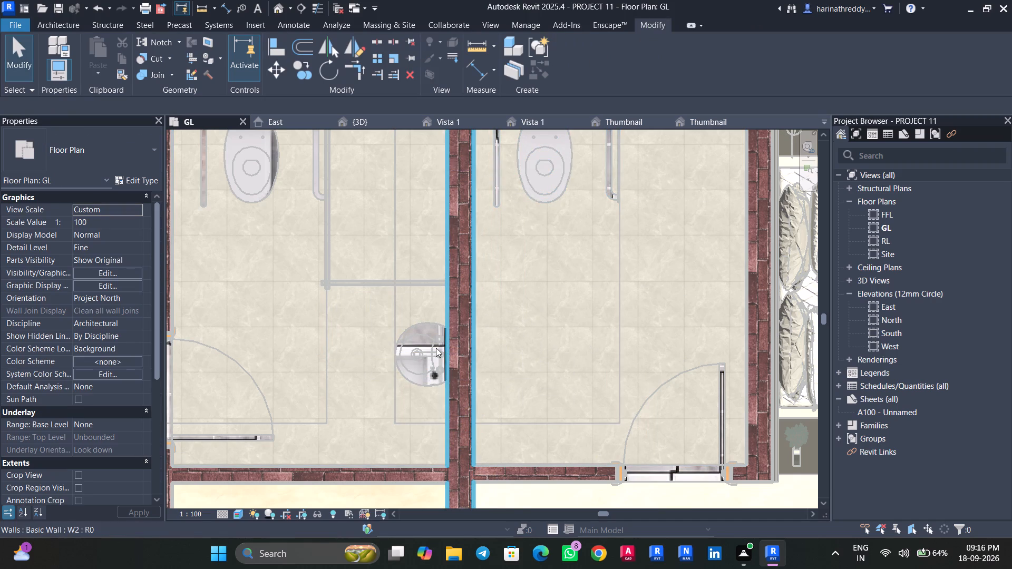
# Mirror a copy of the Toilet-1 sink into Toilet-2 about an axis drawn along the centre of the shared wall.
pyautogui.click(428, 347)
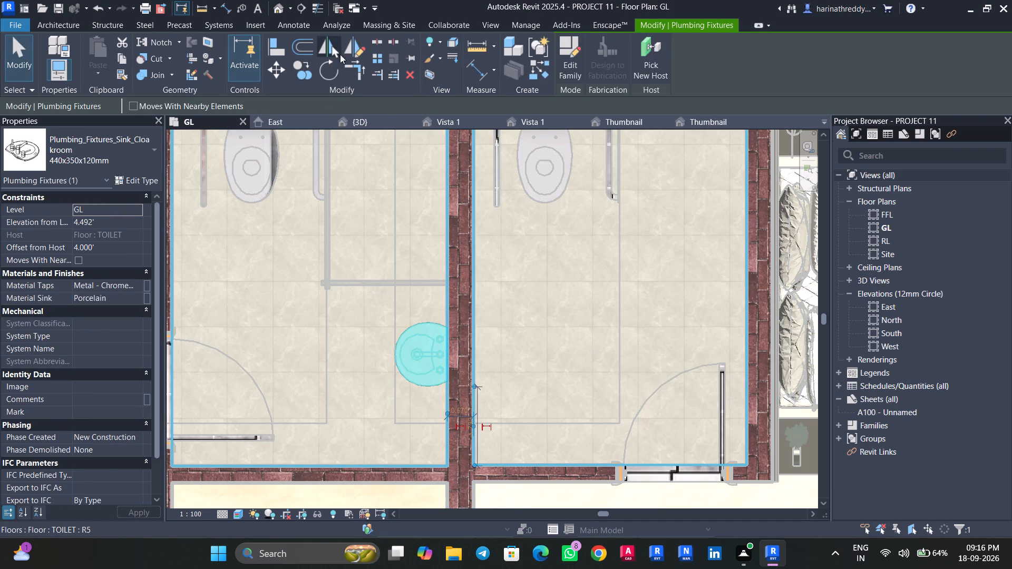
pyautogui.click(355, 51)
pyautogui.scroll(-2, 470, 412)
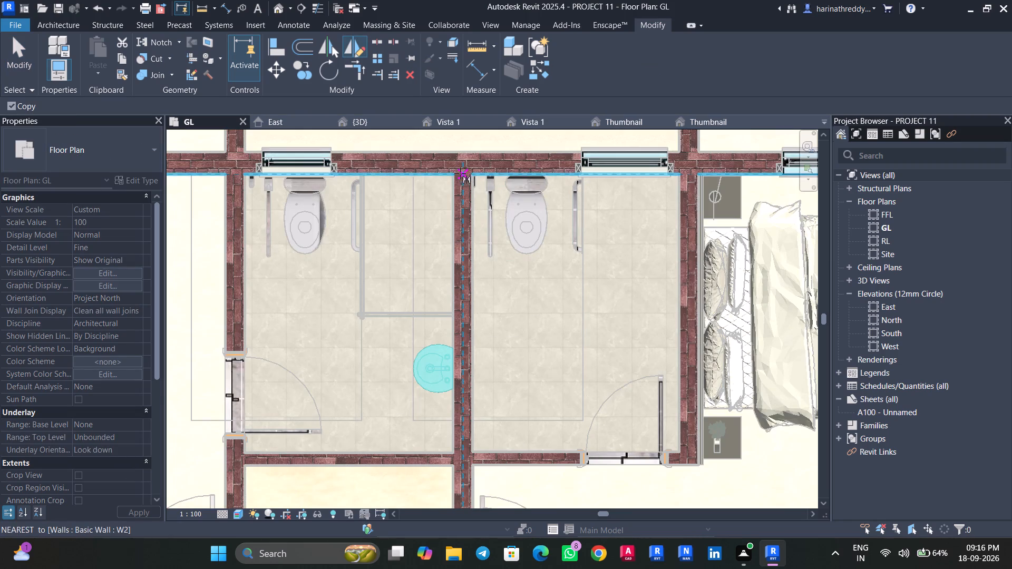
pyautogui.click(463, 149)
pyautogui.click(462, 140)
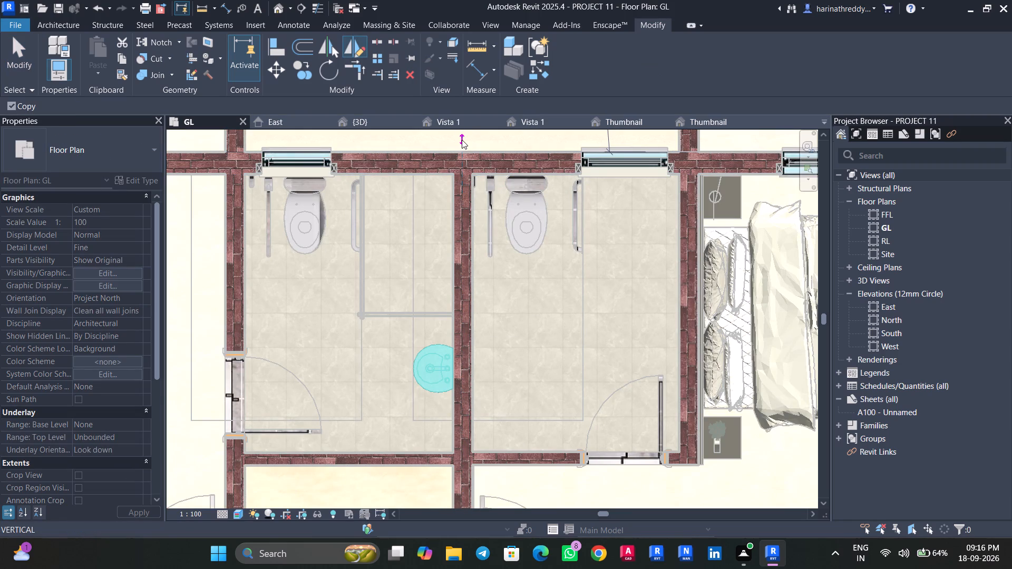
pyautogui.press('Escape')
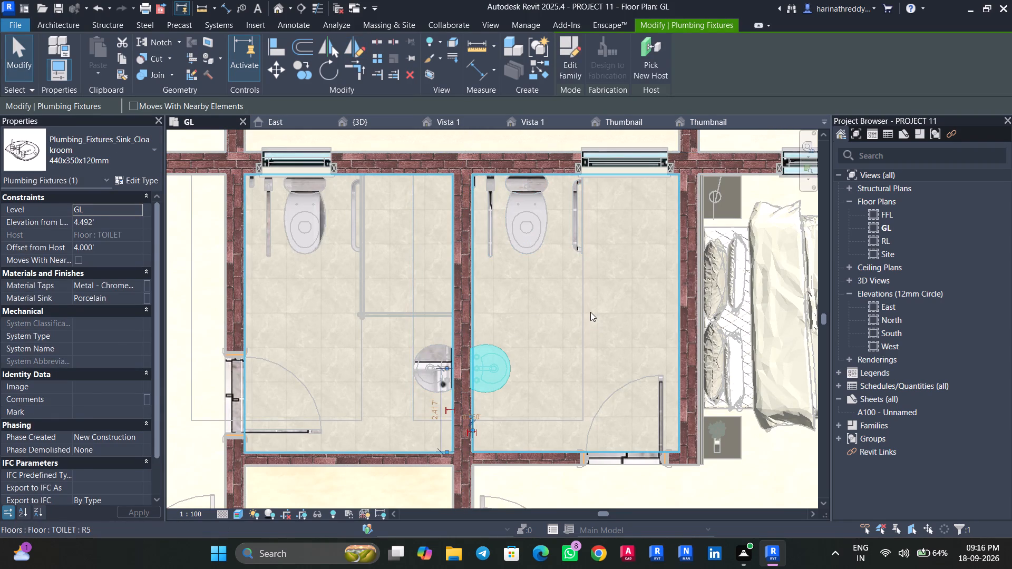
pyautogui.press('Escape')
# Draw Curtain_Wall-Empty walls enclosing Toilet-2's shower, about 4.1' from the window wall beside the grab rail, turning about 2.8' to the bedroom wall.
pyautogui.write('wa')
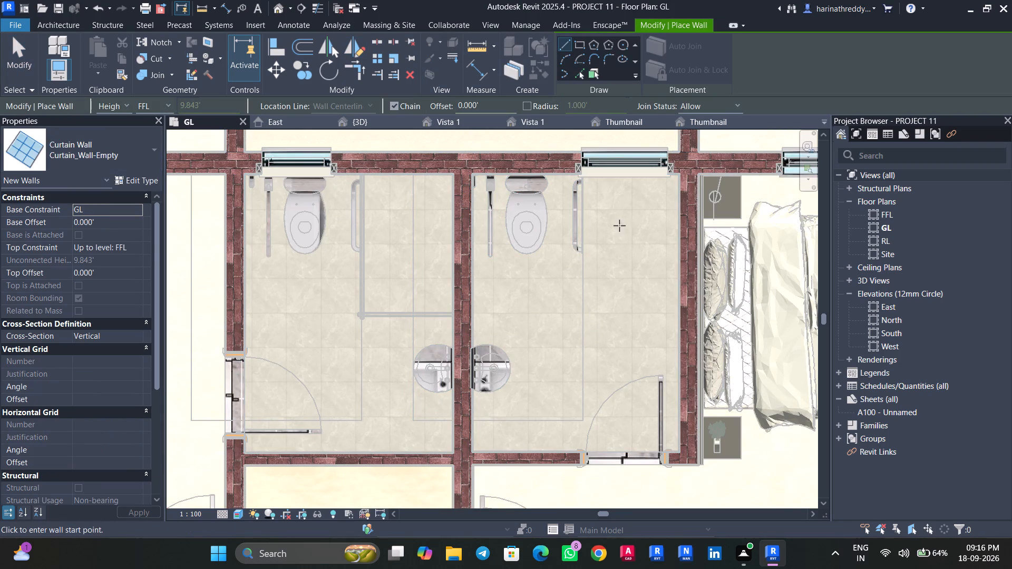
pyautogui.scroll(3, 602, 204)
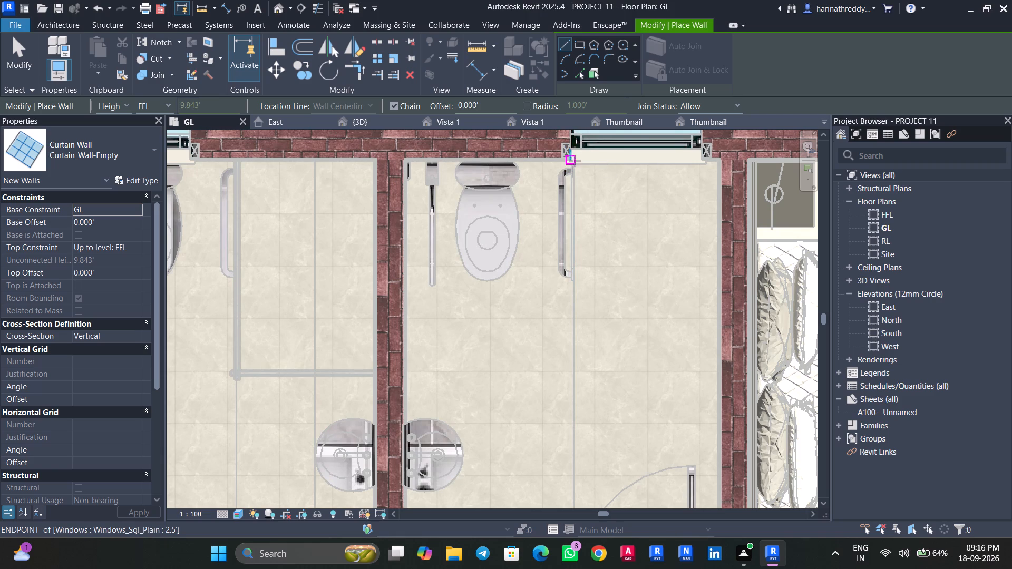
pyautogui.click(575, 161)
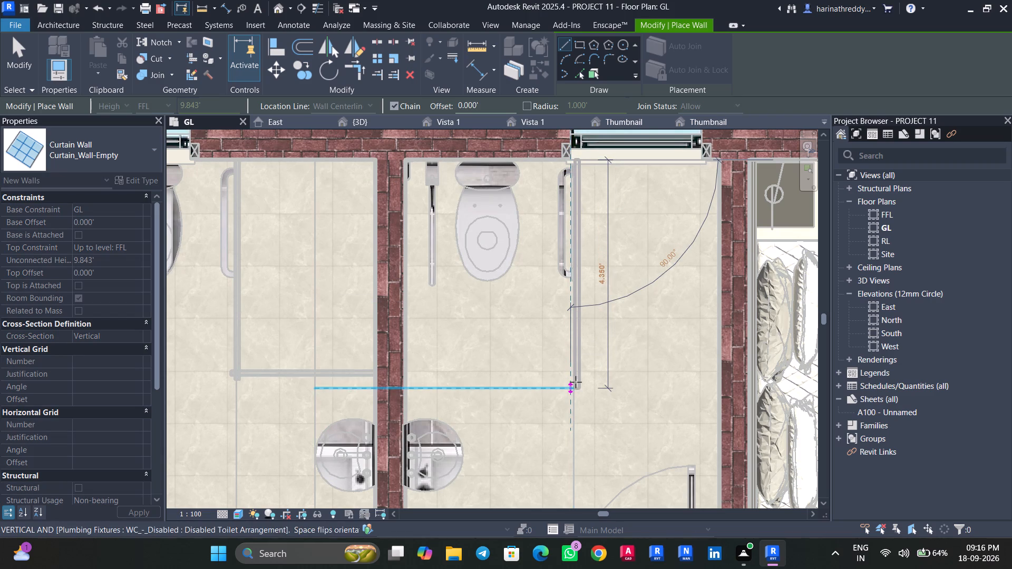
pyautogui.click(575, 373)
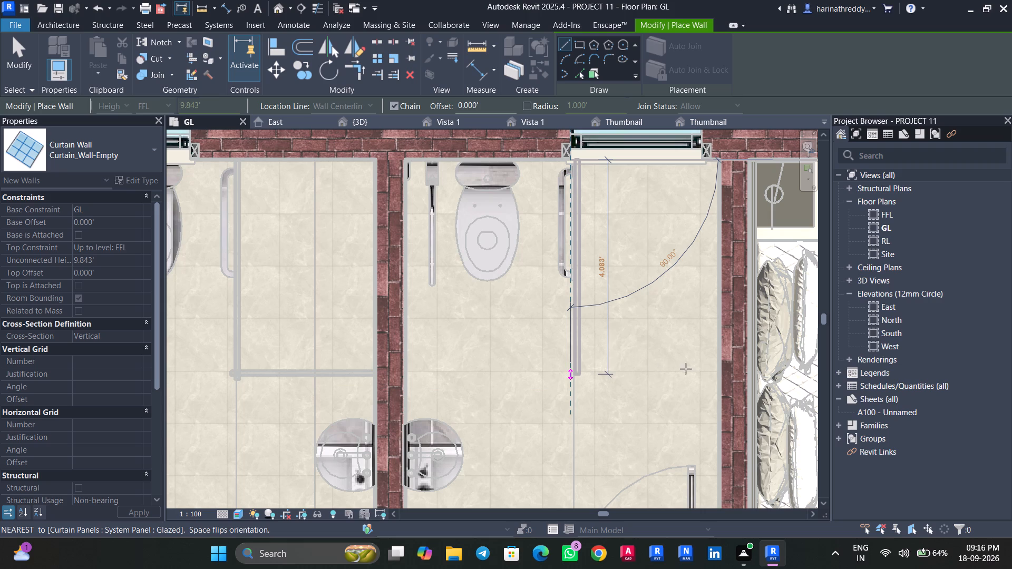
pyautogui.click(718, 368)
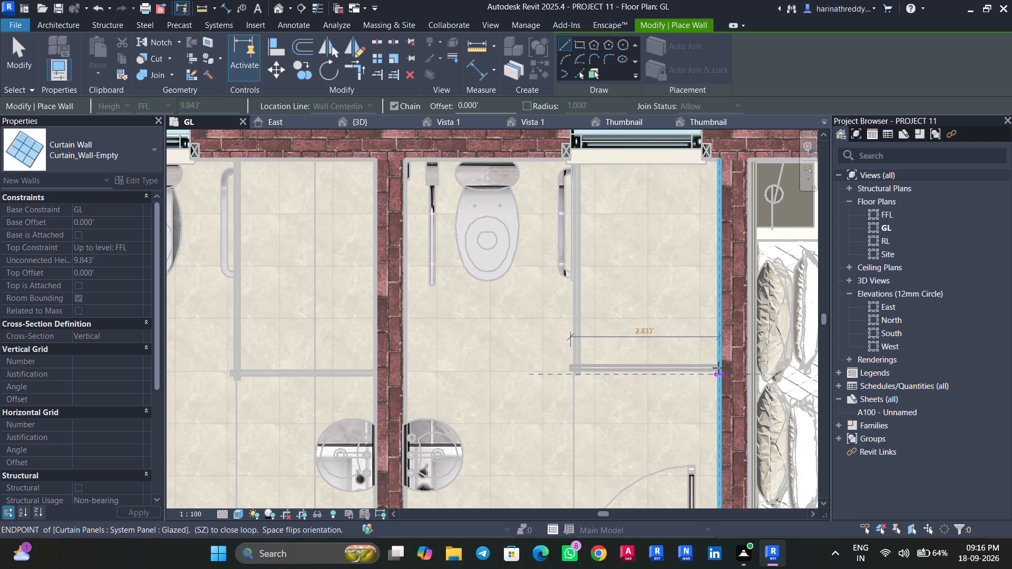
pyautogui.press('Escape')
pyautogui.press('Escape')
pyautogui.press('Escape')
# Delete the W3 brick partition beside the WC in the toilet next to the dining area.
pyautogui.scroll(-3, 595, 401)
pyautogui.scroll(1, 595, 401)
pyautogui.scroll(-8, 595, 401)
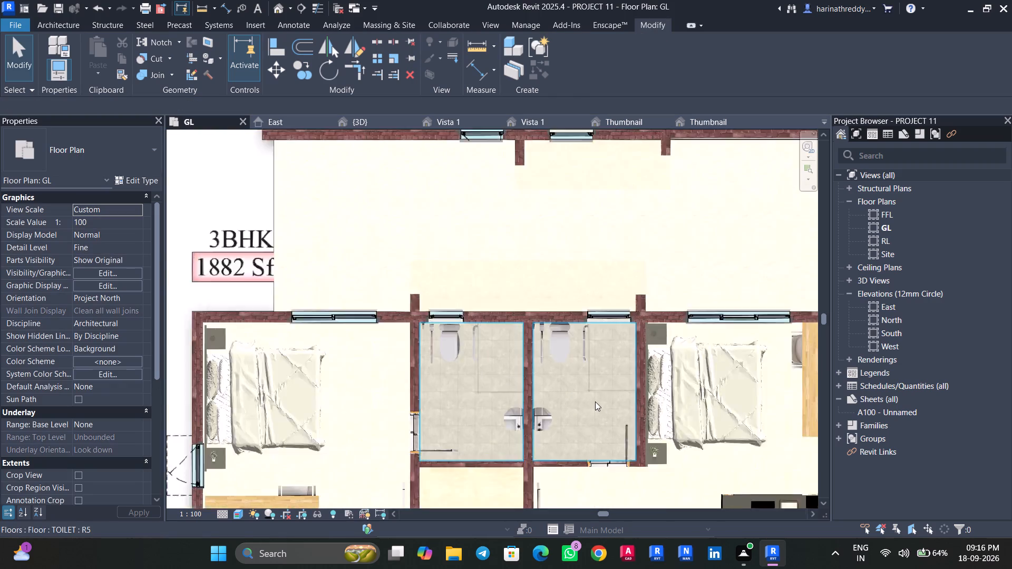
pyautogui.scroll(-1, 595, 401)
pyautogui.moveTo(597, 401); pyautogui.dragTo(632, 124, button='middle')
pyautogui.scroll(5, 417, 229)
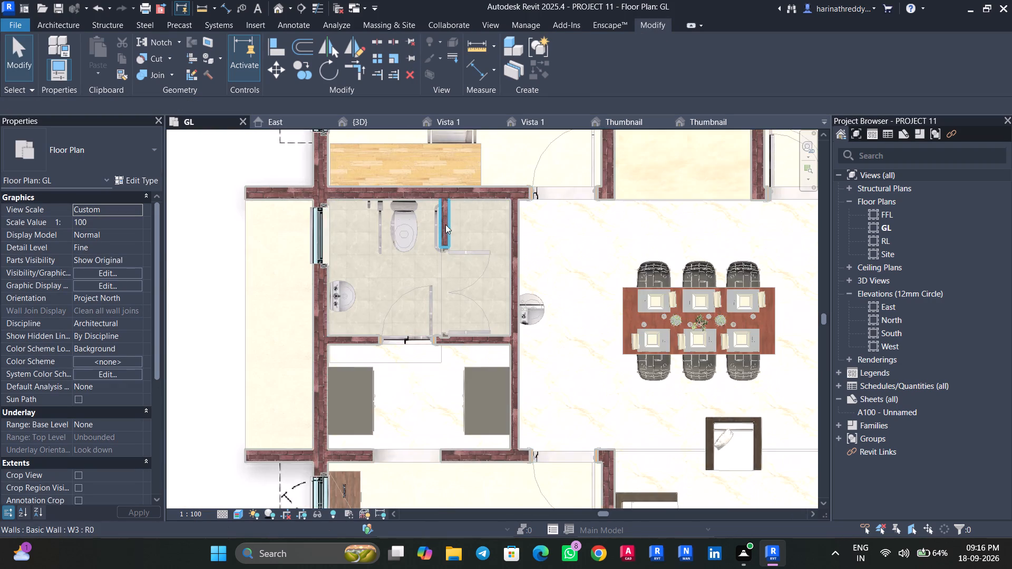
pyautogui.scroll(5, 443, 227)
pyautogui.click(451, 234)
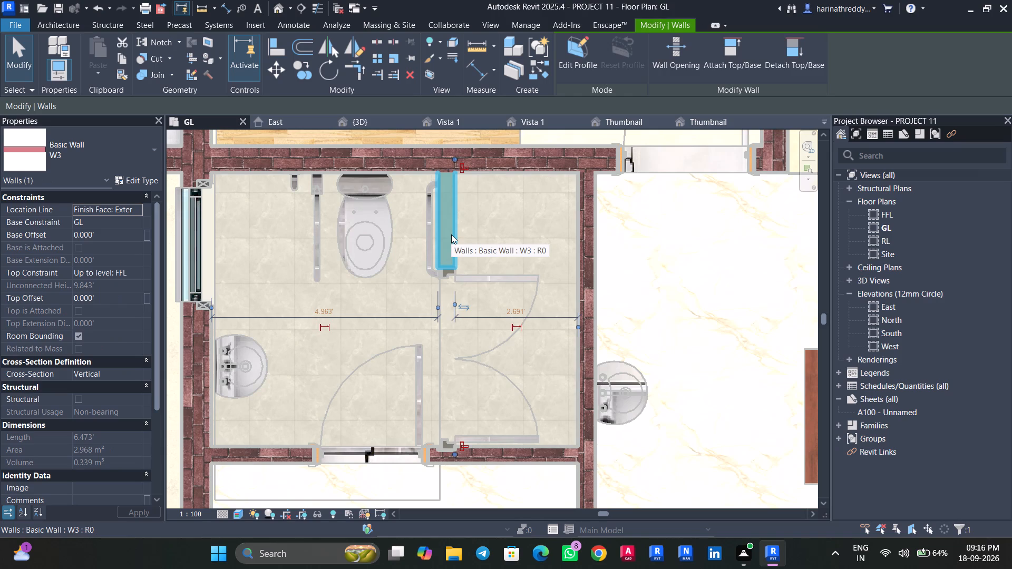
pyautogui.press('Delete')
# Draw a Curtain_Wall-Empty partition in the dining-side toilet, beside the WC's grab rail, from the wall behind the WC to the opposite wall.
pyautogui.write('wa')
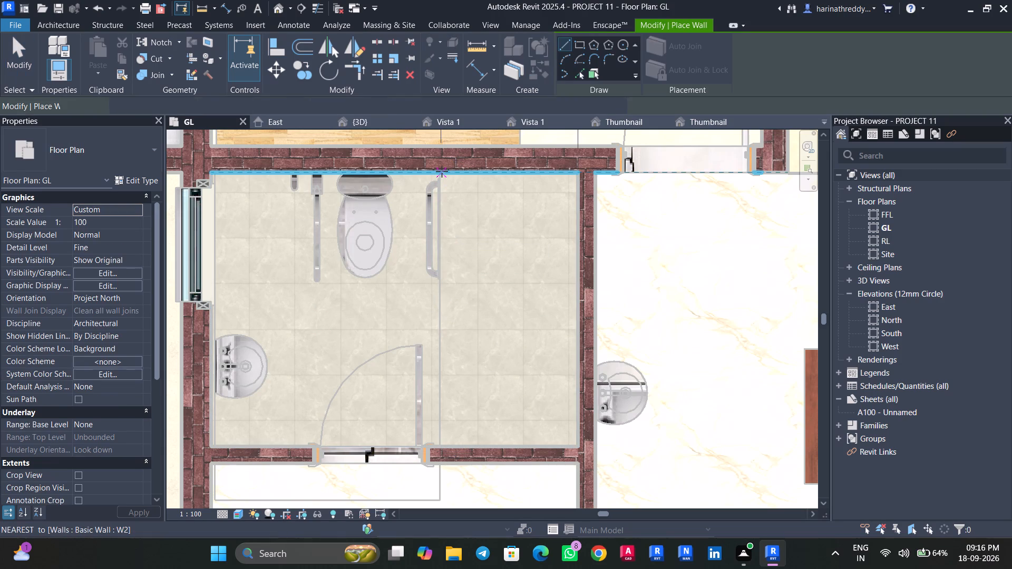
pyautogui.click(441, 173)
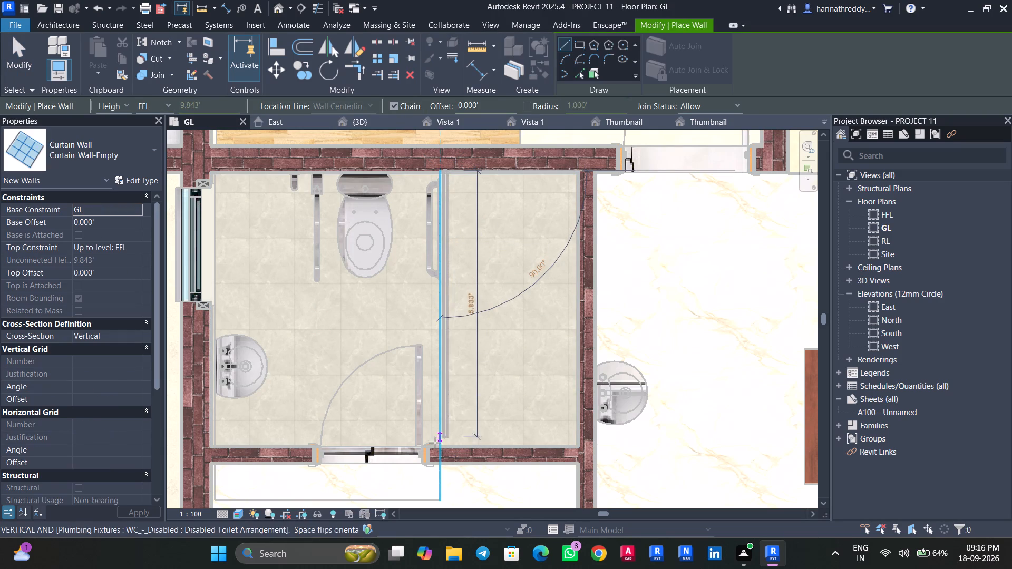
pyautogui.click(432, 446)
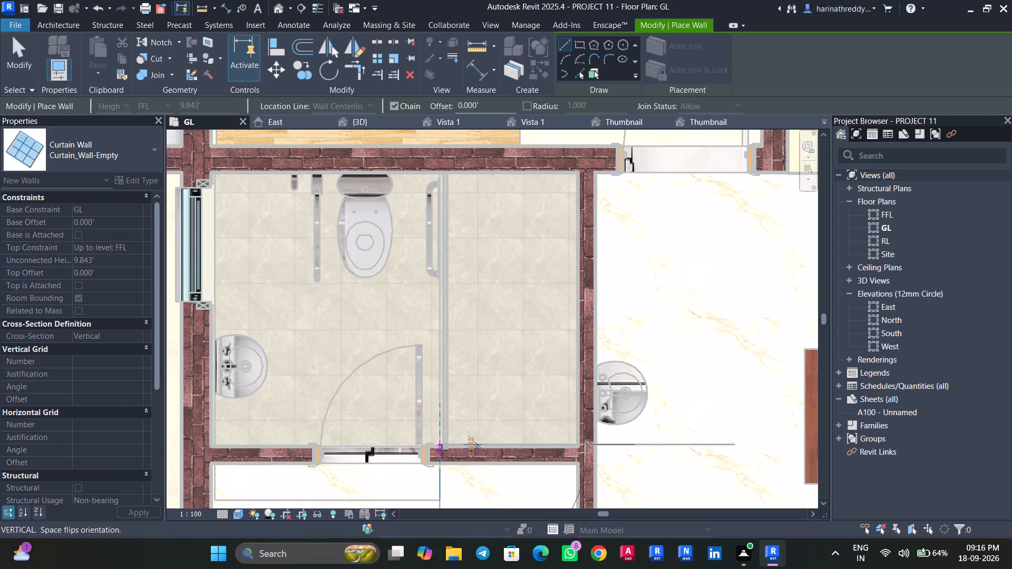
pyautogui.press('Escape')
pyautogui.press('Escape')
pyautogui.press('Escape')
pyautogui.press('Escape')
# Choose the Plumbing_Fixtures_Shower_Head type Metal_Shower_Head for placement and rotate it at the window wall of Toilet-1's shower.
pyautogui.scroll(-10, 409, 199)
pyautogui.moveTo(546, 195); pyautogui.dragTo(536, 318, button='middle')
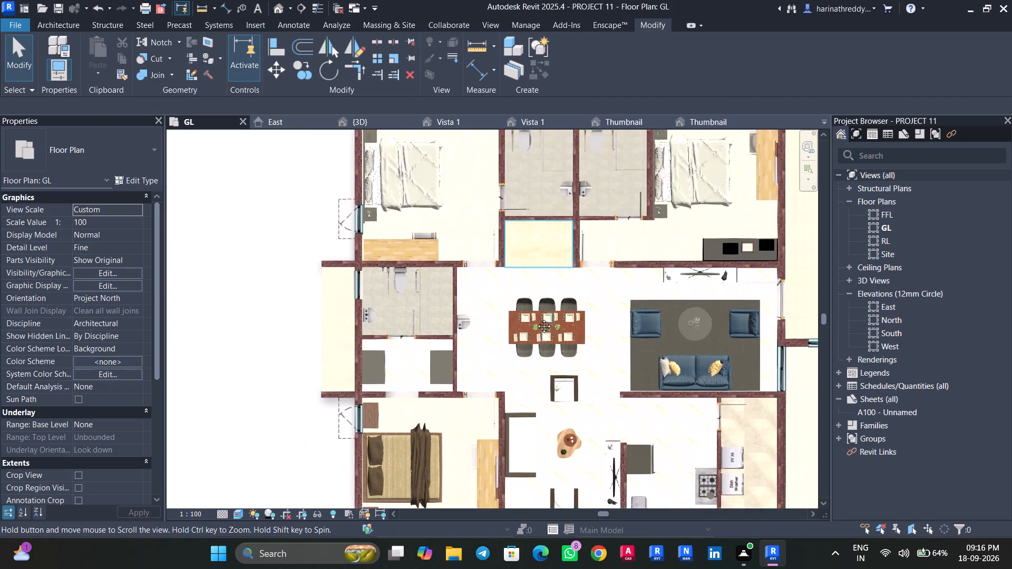
pyautogui.moveTo(536, 318); pyautogui.dragTo(533, 366, button='middle')
pyautogui.scroll(4, 532, 218)
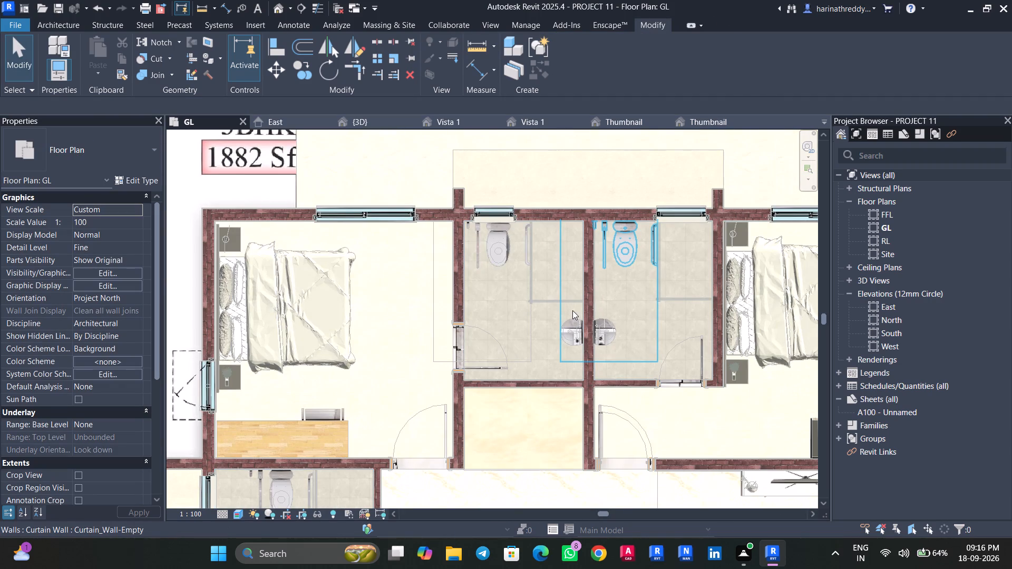
pyautogui.scroll(2, 503, 408)
pyautogui.moveTo(503, 414); pyautogui.dragTo(320, 446, button='middle')
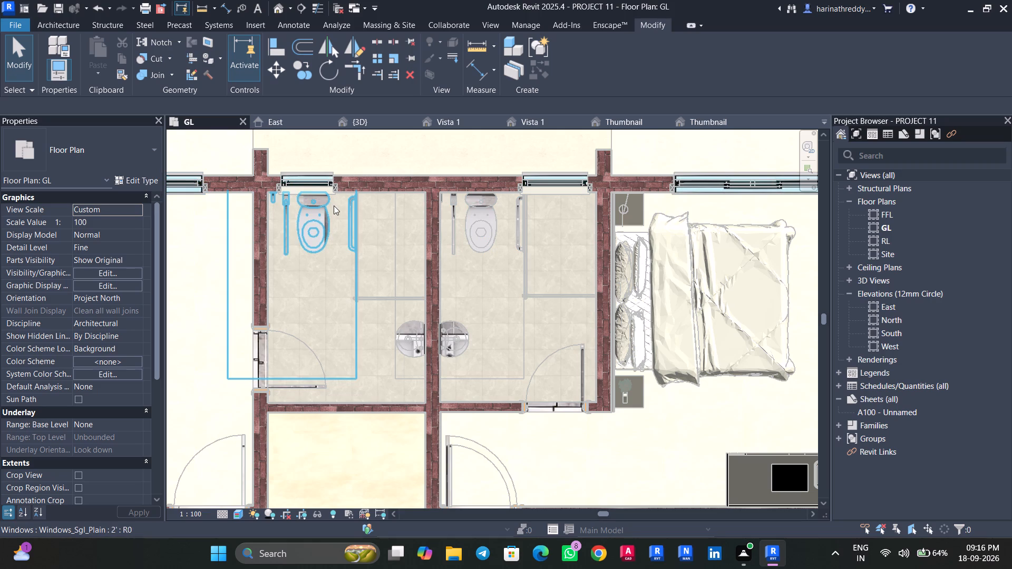
pyautogui.press('c')
pyautogui.press('m')
pyautogui.click(118, 156)
pyautogui.scroll(3, 80, 330)
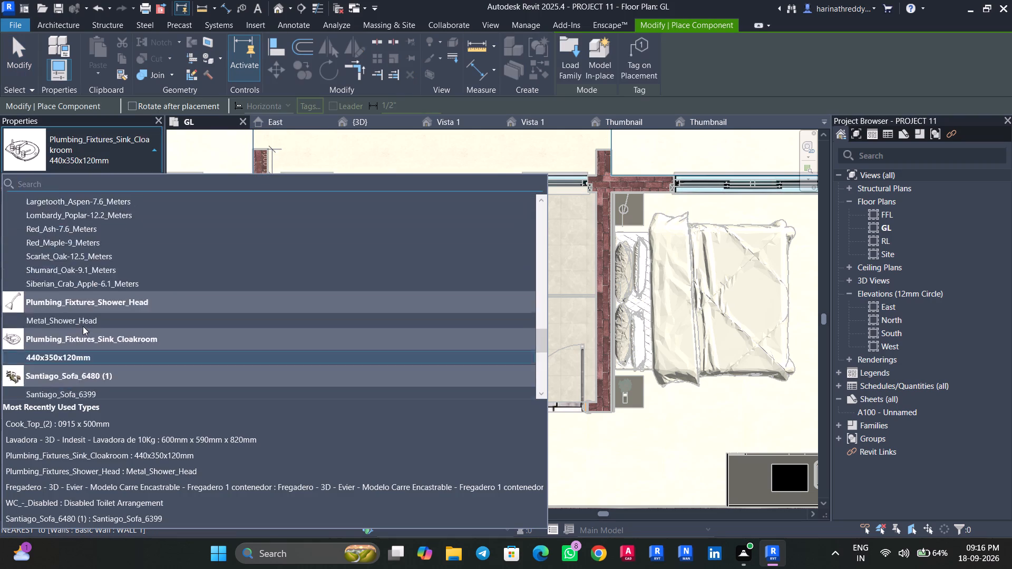
pyautogui.scroll(20, 83, 326)
pyautogui.scroll(7, 83, 326)
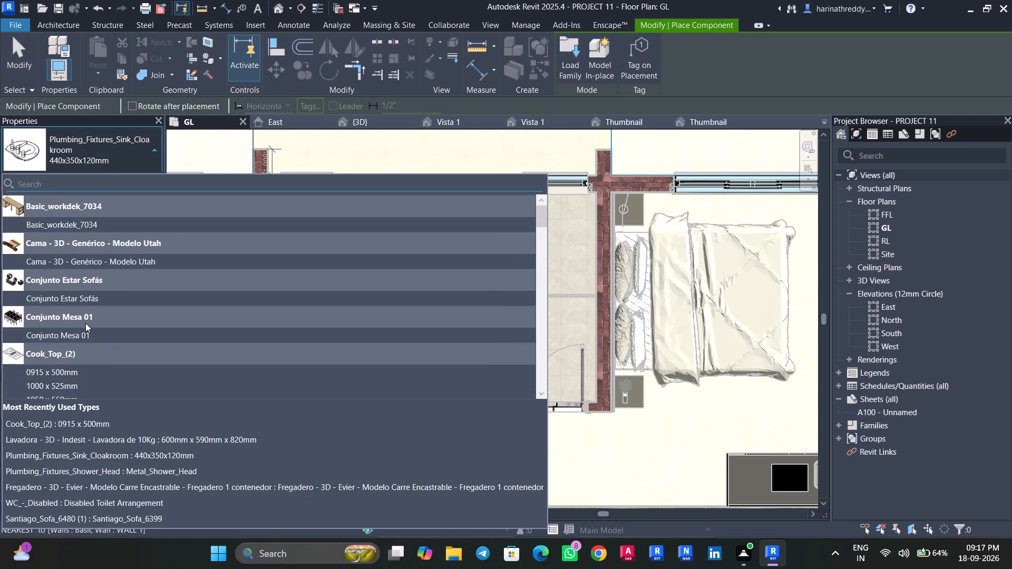
pyautogui.scroll(-16, 85, 323)
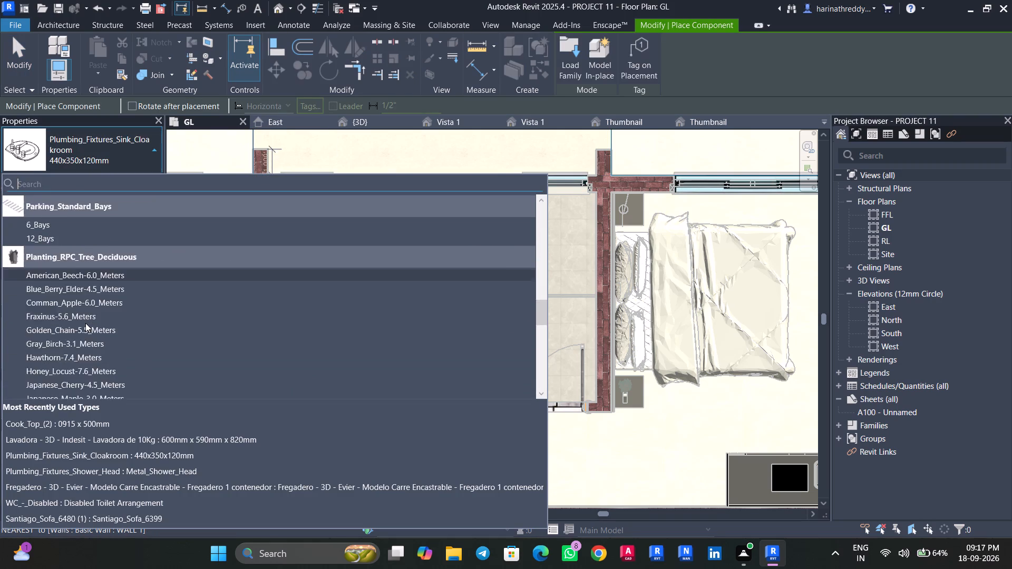
pyautogui.scroll(-6, 85, 323)
pyautogui.click(99, 281)
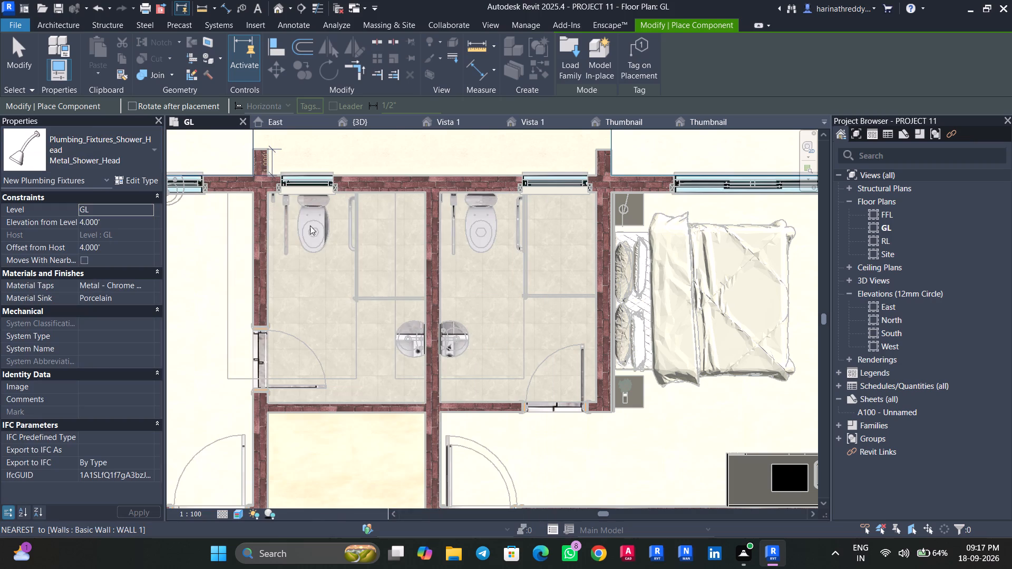
pyautogui.scroll(8, 392, 200)
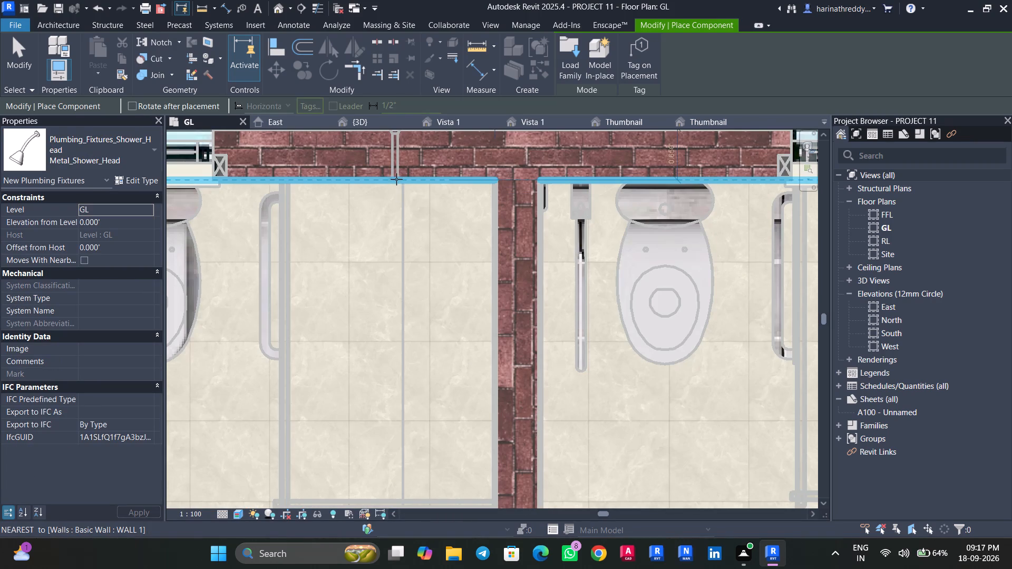
pyautogui.press('space')
pyautogui.press('space')
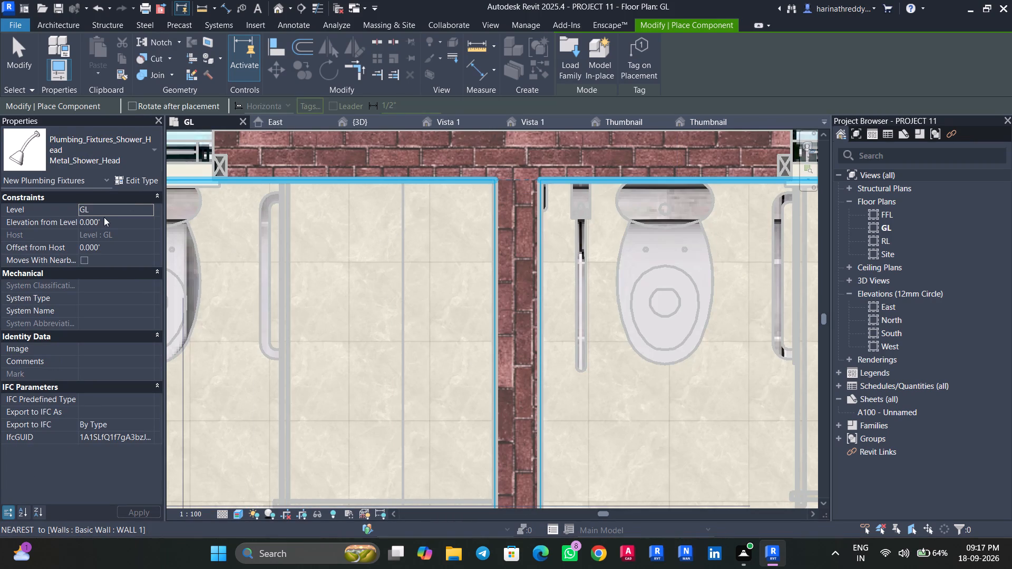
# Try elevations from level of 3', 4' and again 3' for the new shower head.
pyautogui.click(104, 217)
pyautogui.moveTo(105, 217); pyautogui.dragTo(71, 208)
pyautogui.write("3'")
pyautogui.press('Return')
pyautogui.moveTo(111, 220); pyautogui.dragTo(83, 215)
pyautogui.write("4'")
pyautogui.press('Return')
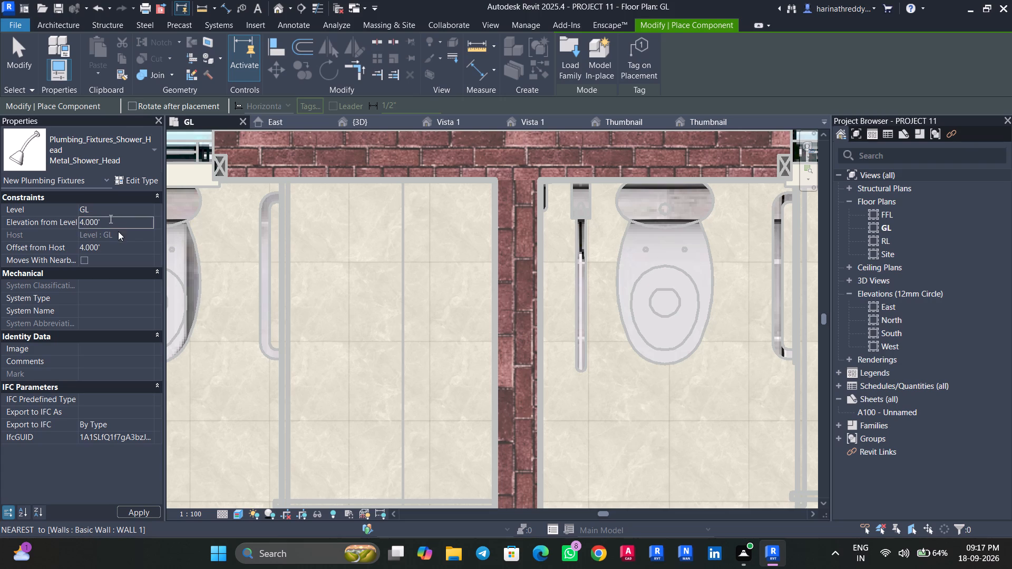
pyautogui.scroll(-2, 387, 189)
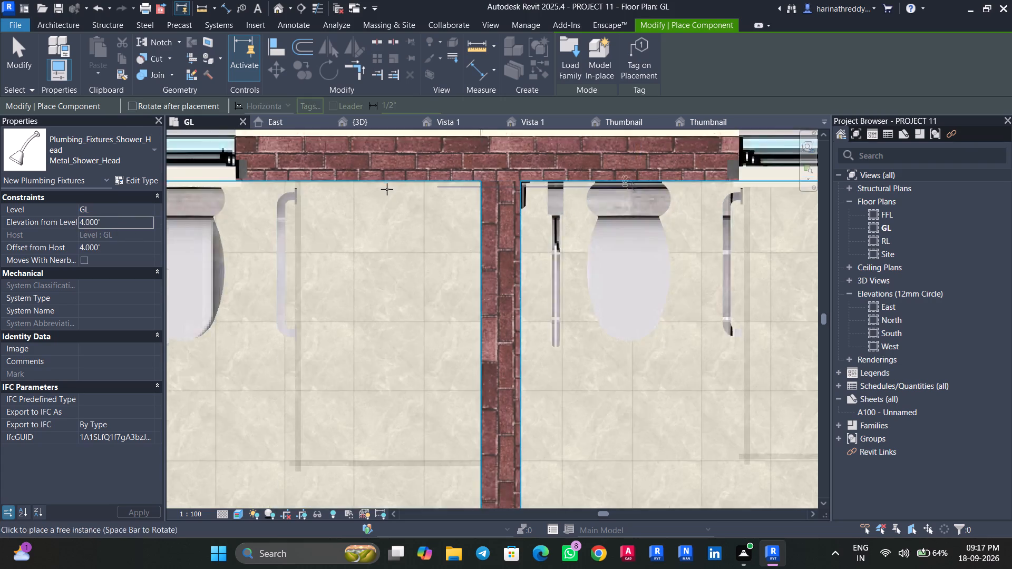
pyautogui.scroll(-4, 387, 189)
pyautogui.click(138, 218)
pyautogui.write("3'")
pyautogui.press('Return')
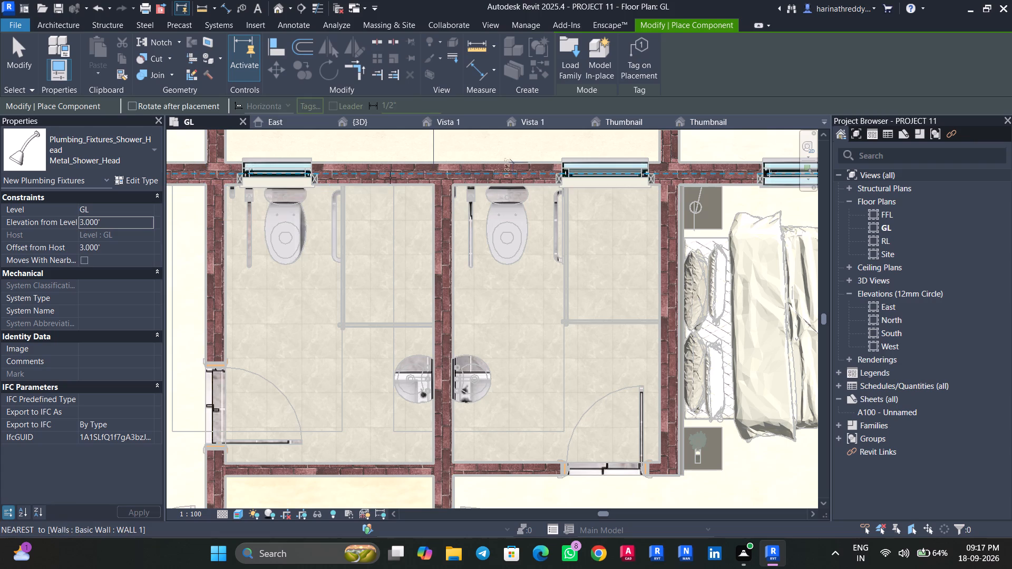
# Set the shower head's elevation from level to 4' and place it against the window wall inside Toilet-1's glazed shower.
pyautogui.click(104, 225)
pyautogui.moveTo(104, 224); pyautogui.dragTo(94, 222)
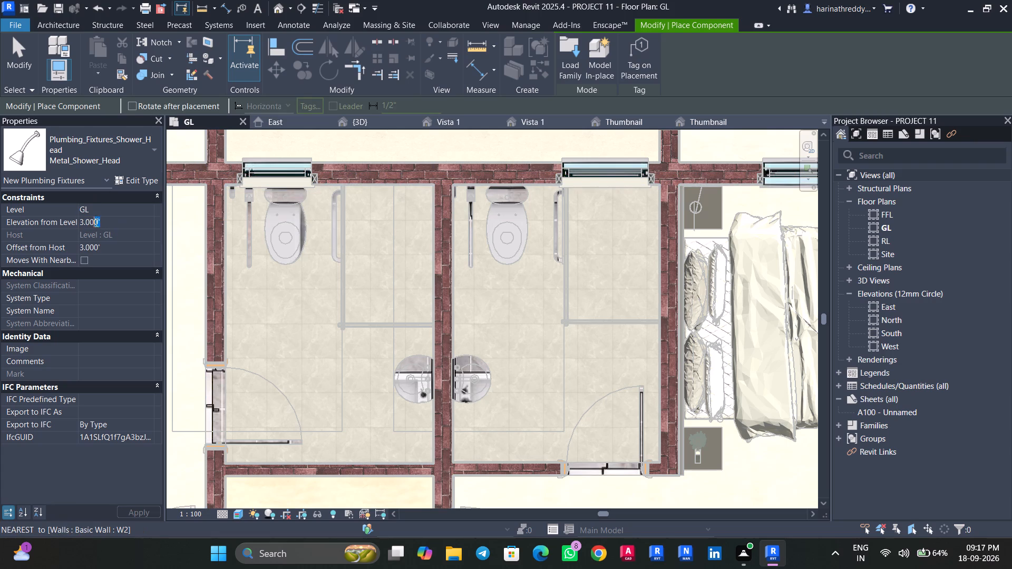
pyautogui.moveTo(94, 222); pyautogui.dragTo(67, 222)
pyautogui.write("4'")
pyautogui.press('Return')
pyautogui.scroll(4, 388, 185)
pyautogui.scroll(-1, 390, 185)
pyautogui.scroll(1, 391, 183)
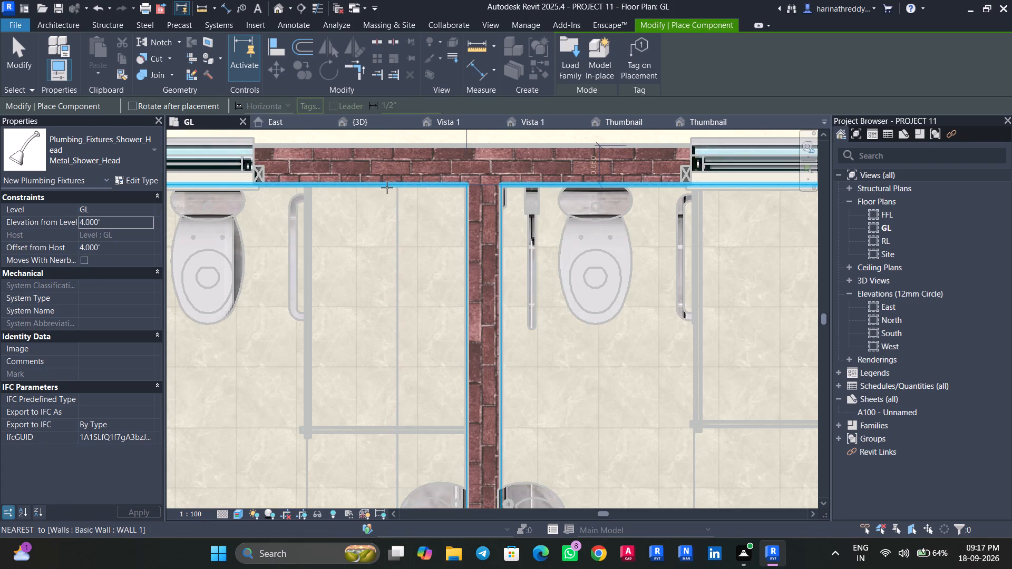
pyautogui.click(387, 184)
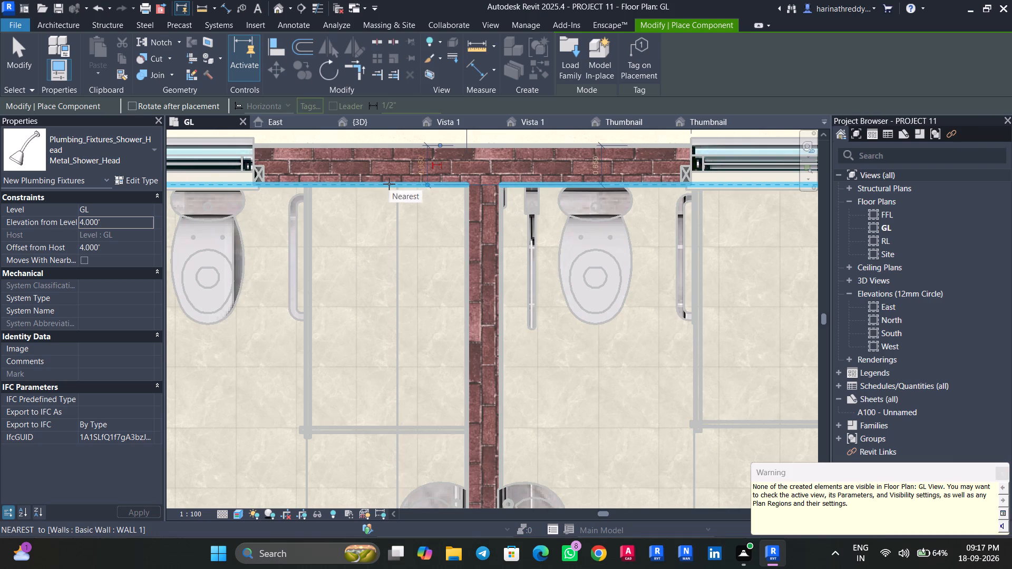
# Place another Metal_Shower_Head against the window wall inside Toilet-2's glazed shower and end the placement.
pyautogui.moveTo(684, 226); pyautogui.dragTo(404, 277, button='middle')
pyautogui.moveTo(404, 277); pyautogui.dragTo(313, 280, button='middle')
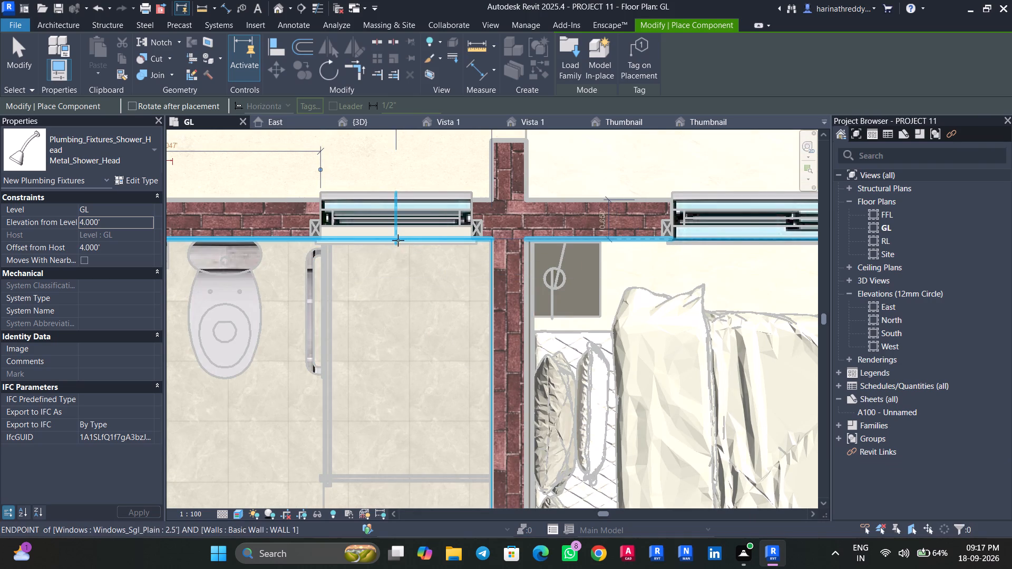
pyautogui.click(395, 240)
pyautogui.press('Escape')
pyautogui.press('Escape')
pyautogui.press('Escape')
pyautogui.press('Escape')
pyautogui.press('Escape')
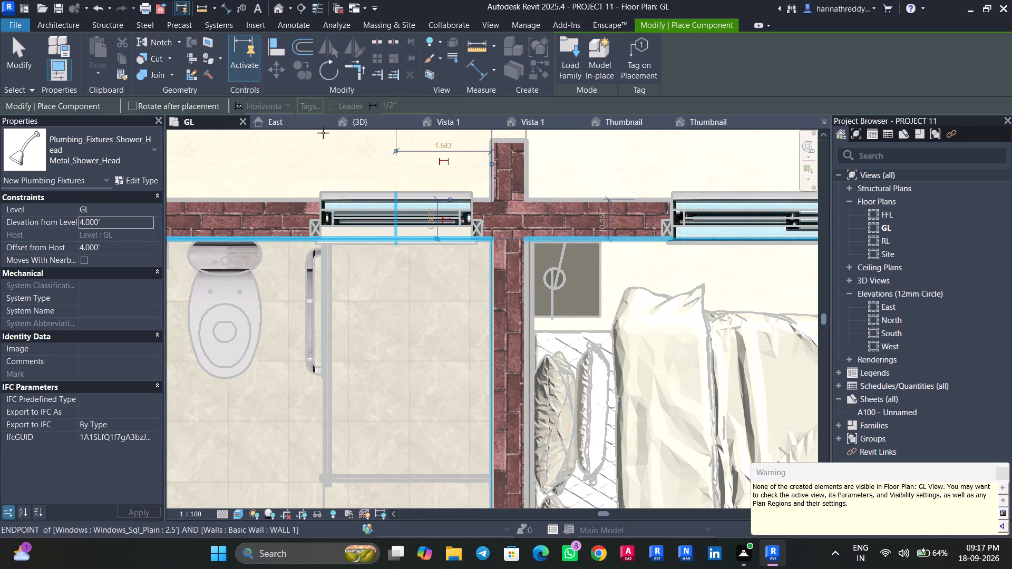
pyautogui.press('Escape')
# In the 3D view, rotate the shower heads in Toilet-1 and Toilet-2 by 180° each to face into the showers.
pyautogui.click(352, 123)
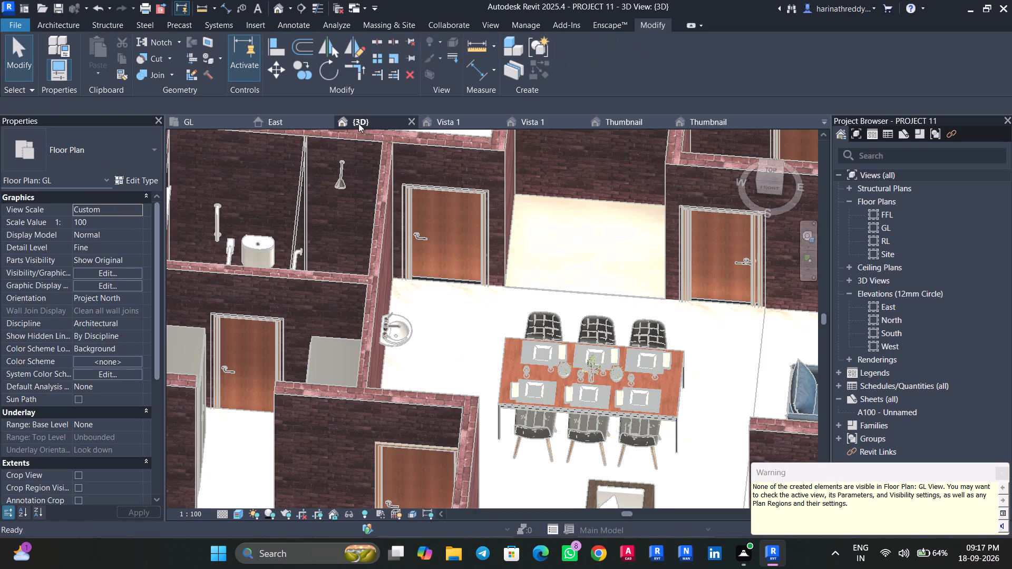
pyautogui.moveTo(319, 238); pyautogui.dragTo(159, 538, button='middle')
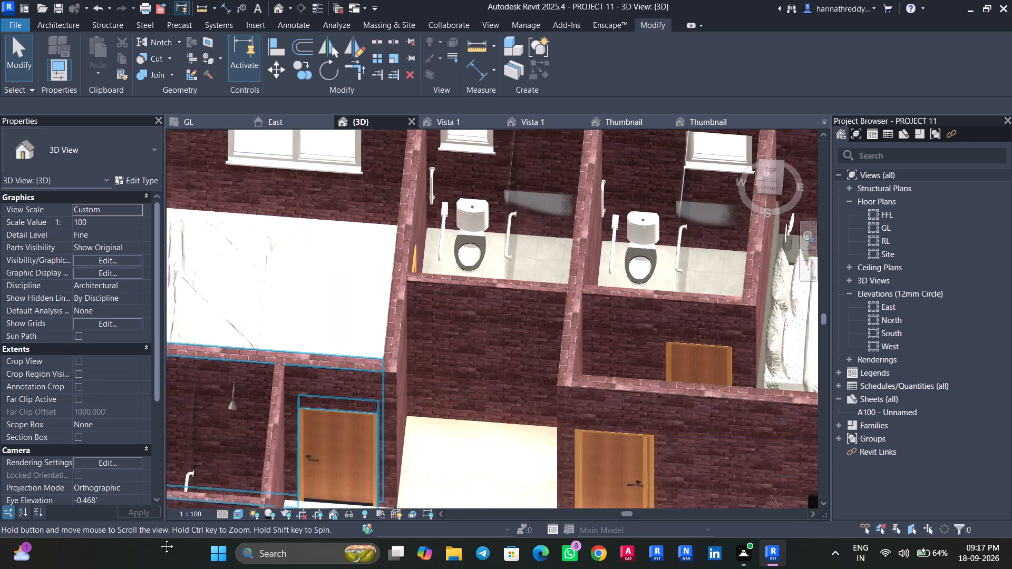
pyautogui.moveTo(159, 538); pyautogui.dragTo(144, 564, button='middle')
pyautogui.scroll(3, 475, 221)
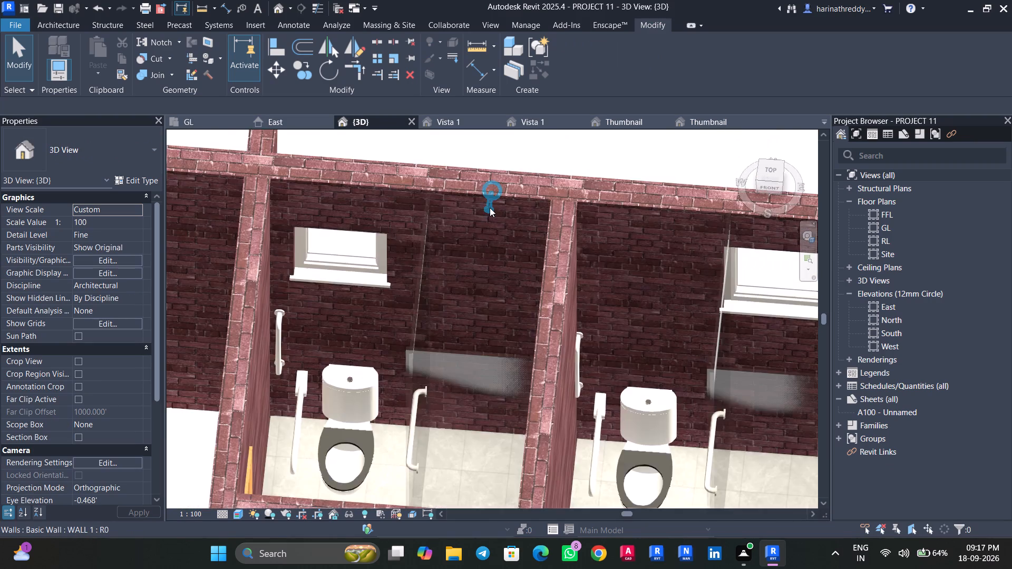
pyautogui.scroll(5, 490, 208)
pyautogui.click(490, 208)
pyautogui.press('space')
pyautogui.press('space')
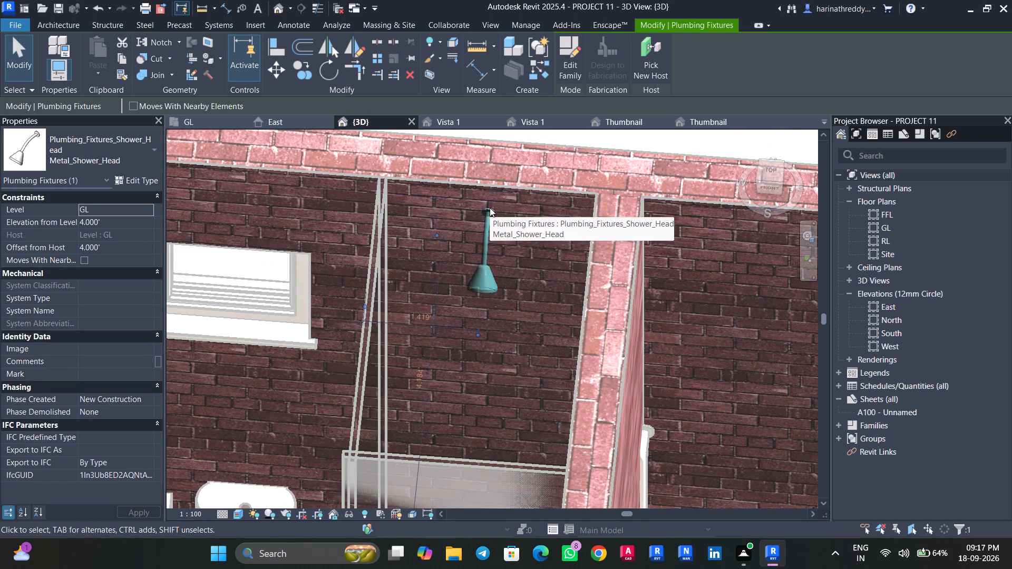
pyautogui.moveTo(514, 260); pyautogui.dragTo(227, 339, button='middle')
pyautogui.press('Escape')
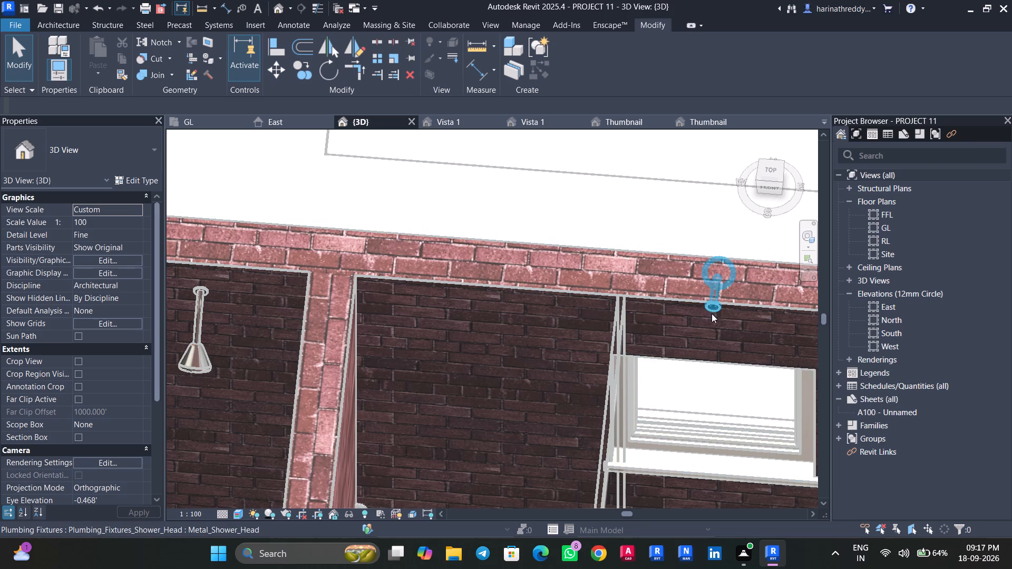
pyautogui.click(712, 313)
pyautogui.press('space')
pyautogui.press('space')
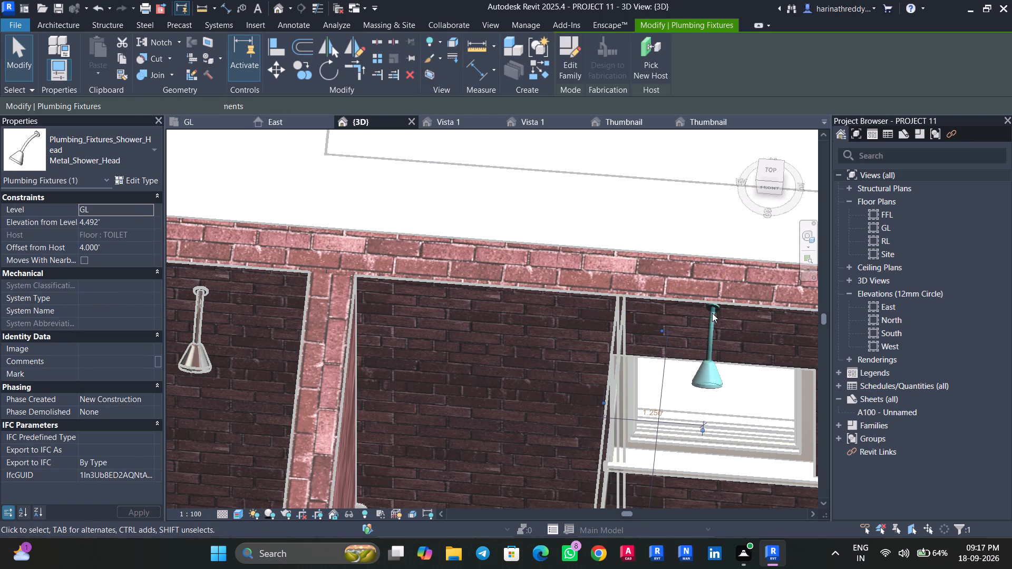
pyautogui.press('Escape')
# Examine the toilets and furnished rooms of the 3BHK flat in the 3D view and the GL floor plan.
pyautogui.scroll(-7, 551, 342)
pyautogui.scroll(-2, 316, 429)
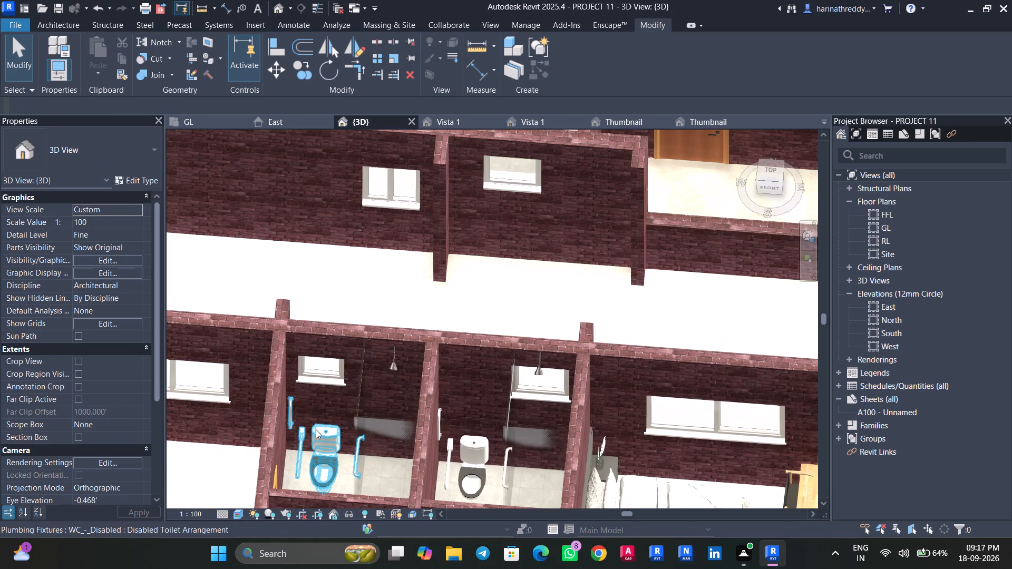
pyautogui.scroll(-3, 337, 270)
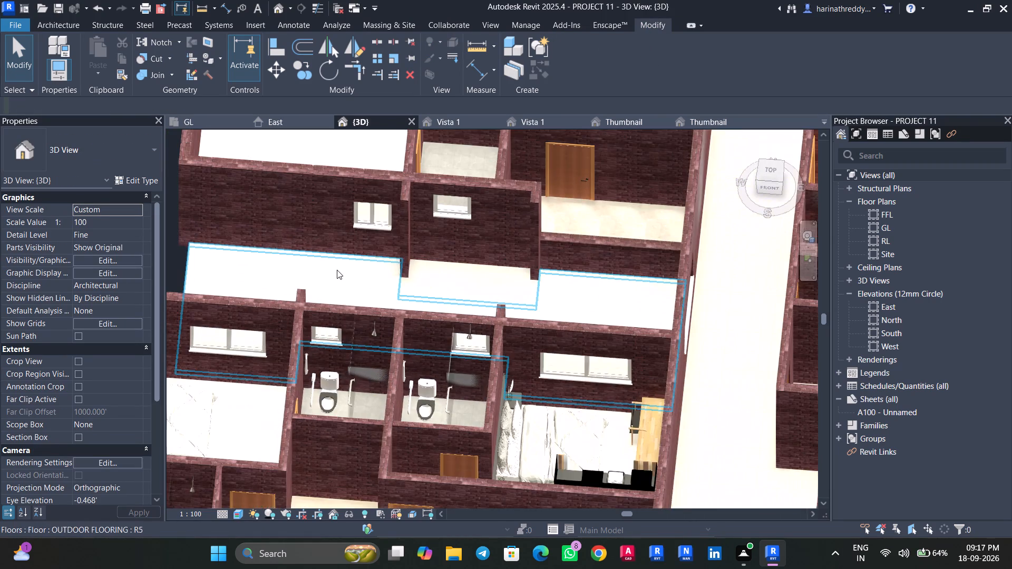
pyautogui.keyDown('shift'); pyautogui.moveTo(337, 271); pyautogui.dragTo(394, 278, button='middle'); pyautogui.keyUp('shift')
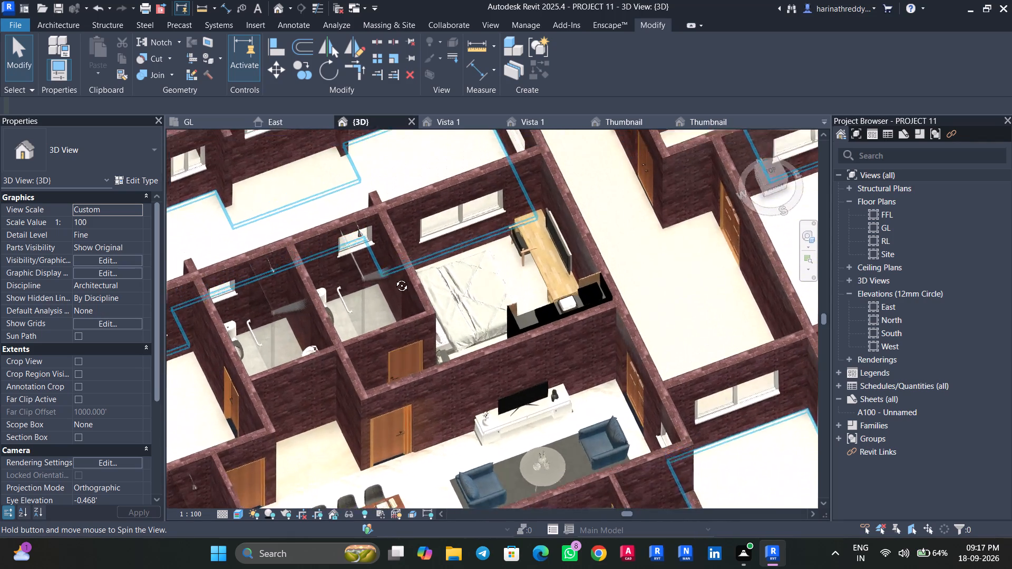
pyautogui.keyDown('shift'); pyautogui.moveTo(394, 278); pyautogui.dragTo(387, 266, button='middle'); pyautogui.keyUp('shift')
pyautogui.scroll(-10, 385, 297)
pyautogui.scroll(8, 335, 371)
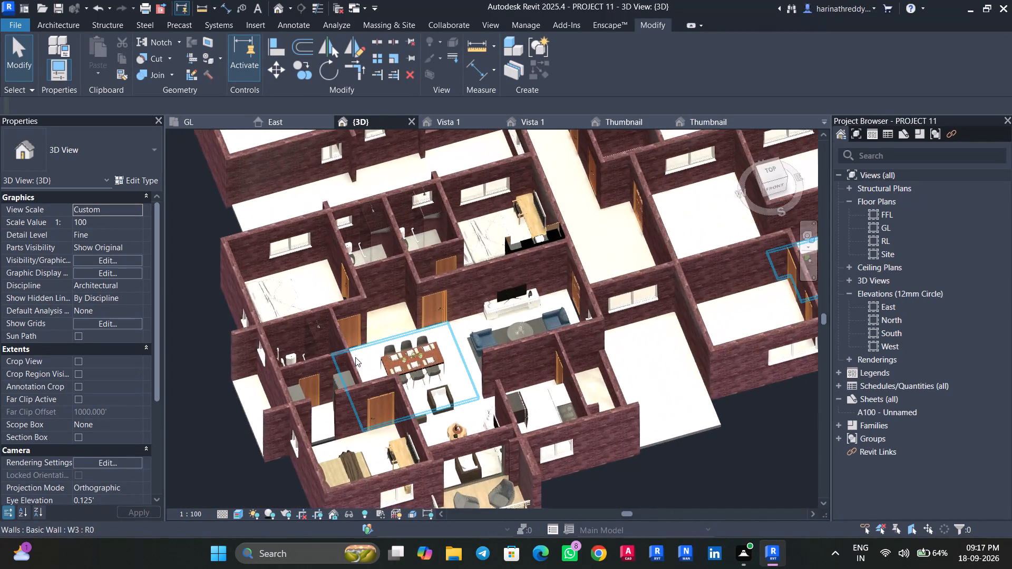
pyautogui.scroll(4, 355, 357)
pyautogui.keyDown('shift'); pyautogui.moveTo(245, 349); pyautogui.dragTo(302, 381, button='middle'); pyautogui.keyUp('shift')
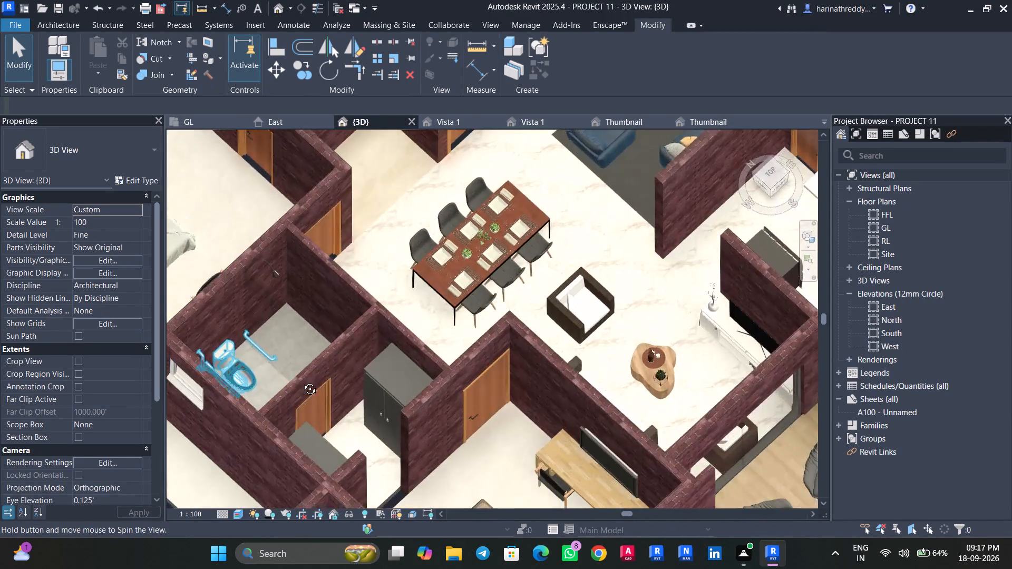
pyautogui.keyDown('shift'); pyautogui.moveTo(302, 381); pyautogui.dragTo(238, 327, button='middle'); pyautogui.keyUp('shift')
pyautogui.scroll(-3, 238, 327)
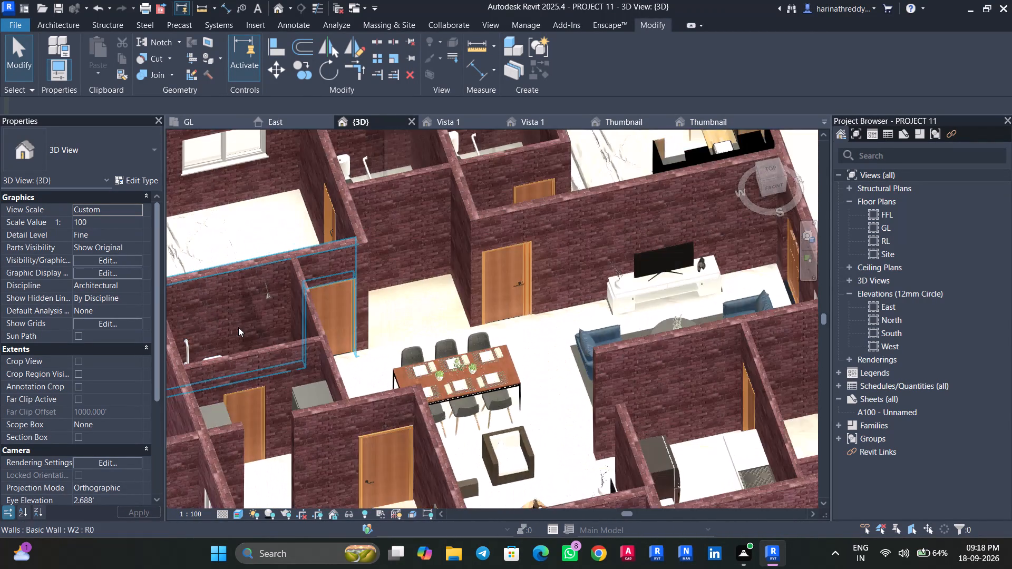
pyautogui.scroll(-4, 238, 327)
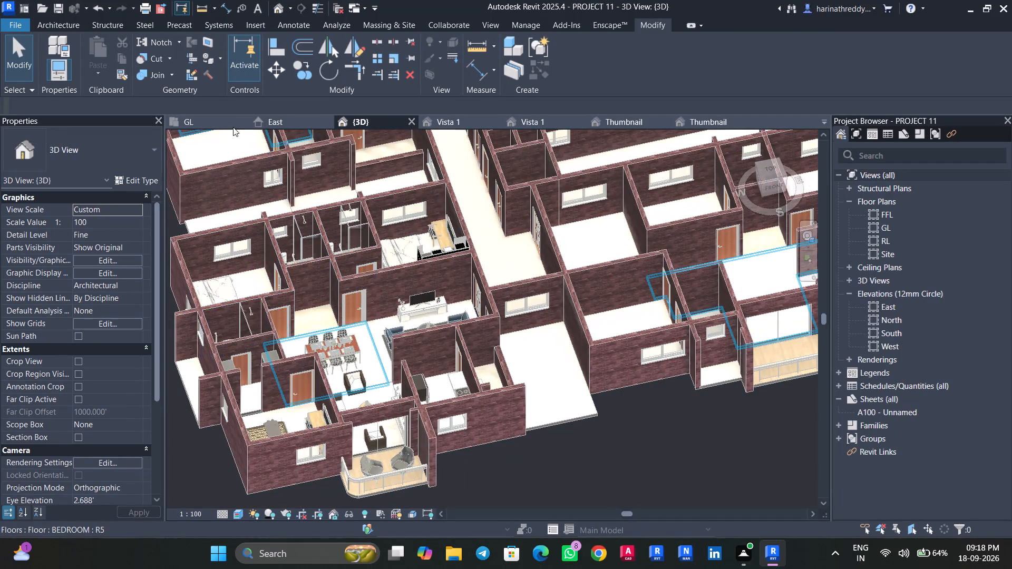
pyautogui.click(224, 121)
pyautogui.scroll(-7, 337, 346)
pyautogui.scroll(1, 338, 346)
pyautogui.scroll(-1, 338, 346)
pyautogui.scroll(-6, 313, 399)
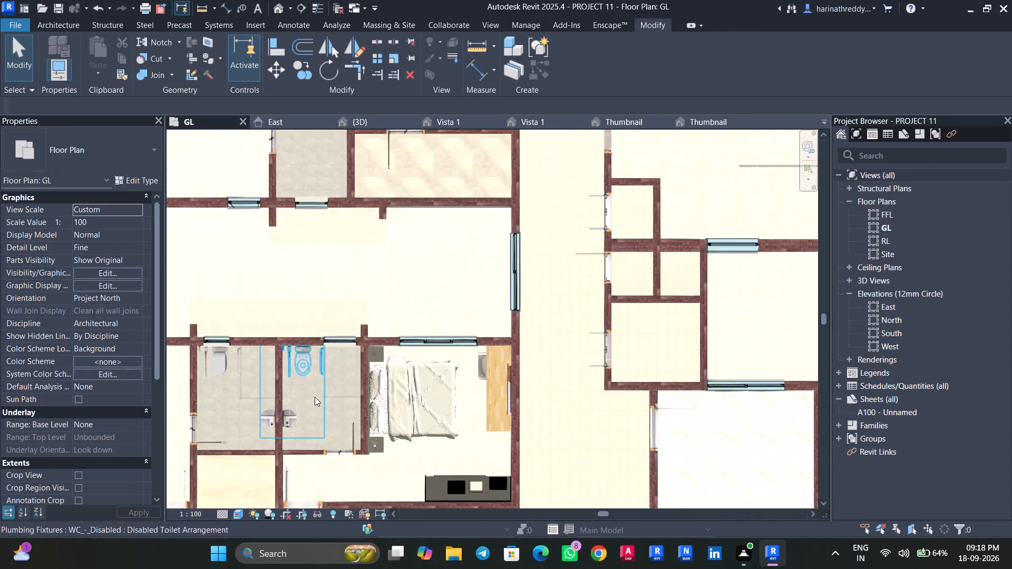
pyautogui.scroll(-2, 315, 397)
pyautogui.moveTo(317, 408); pyautogui.dragTo(410, 370, button='middle')
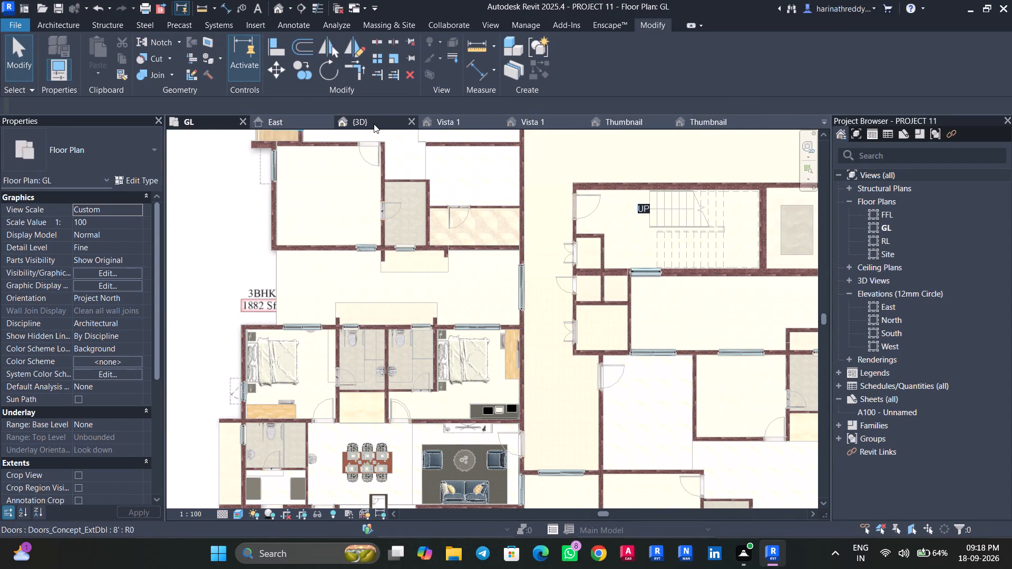
# Examine the whole 3BHK flat in 3D from several angles, including the elevation of the dining-side toilet's shower head.
pyautogui.click(371, 124)
pyautogui.scroll(-4, 397, 389)
pyautogui.keyDown('shift'); pyautogui.moveTo(213, 436); pyautogui.dragTo(238, 453, button='middle'); pyautogui.keyUp('shift')
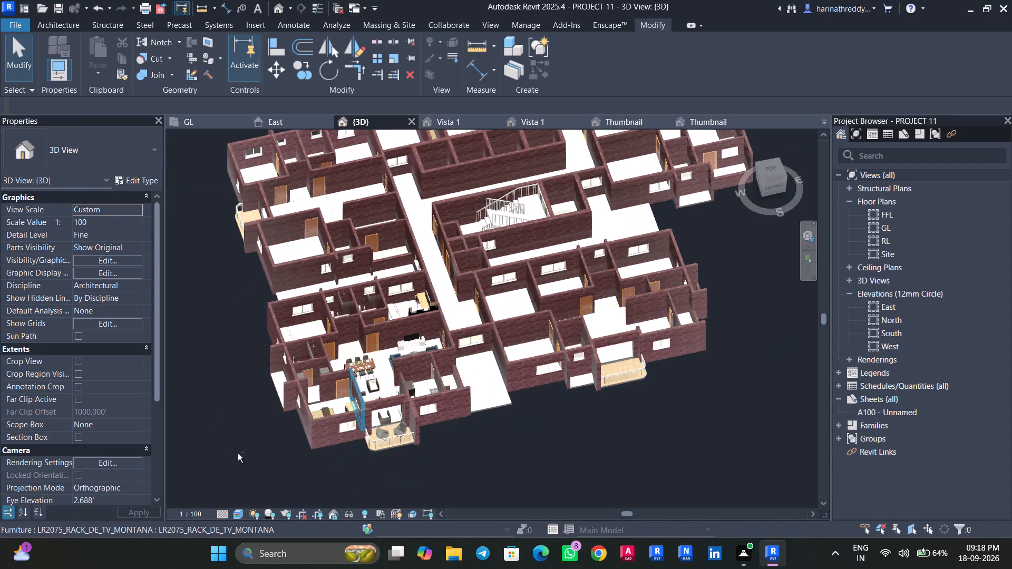
pyautogui.keyDown('shift'); pyautogui.moveTo(238, 453); pyautogui.dragTo(198, 405, button='middle'); pyautogui.keyUp('shift')
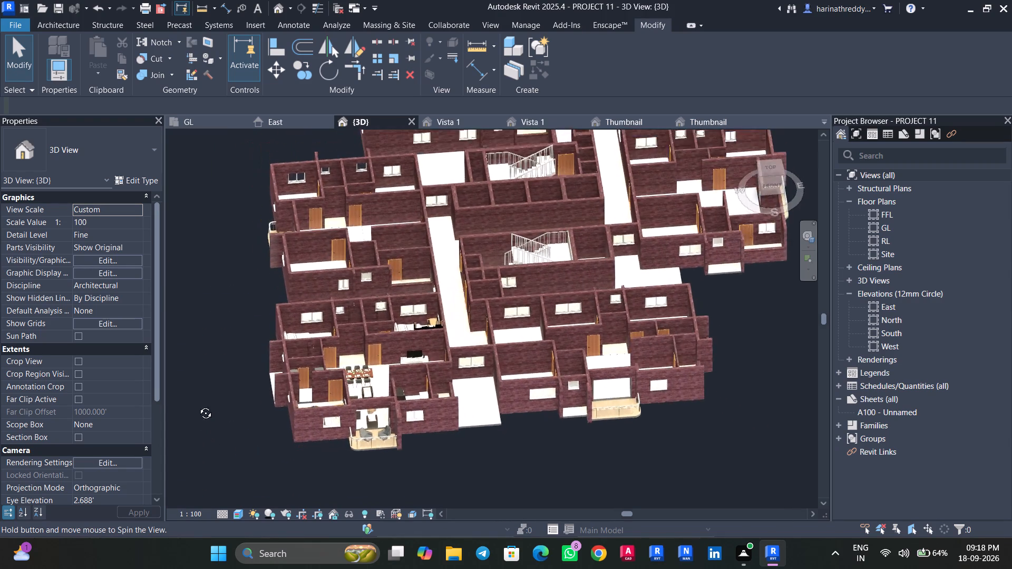
pyautogui.keyDown('shift'); pyautogui.moveTo(198, 405); pyautogui.dragTo(208, 411, button='middle'); pyautogui.keyUp('shift')
pyautogui.scroll(4, 247, 430)
pyautogui.keyDown('shift'); pyautogui.moveTo(247, 431); pyautogui.dragTo(250, 503, button='middle'); pyautogui.keyUp('shift')
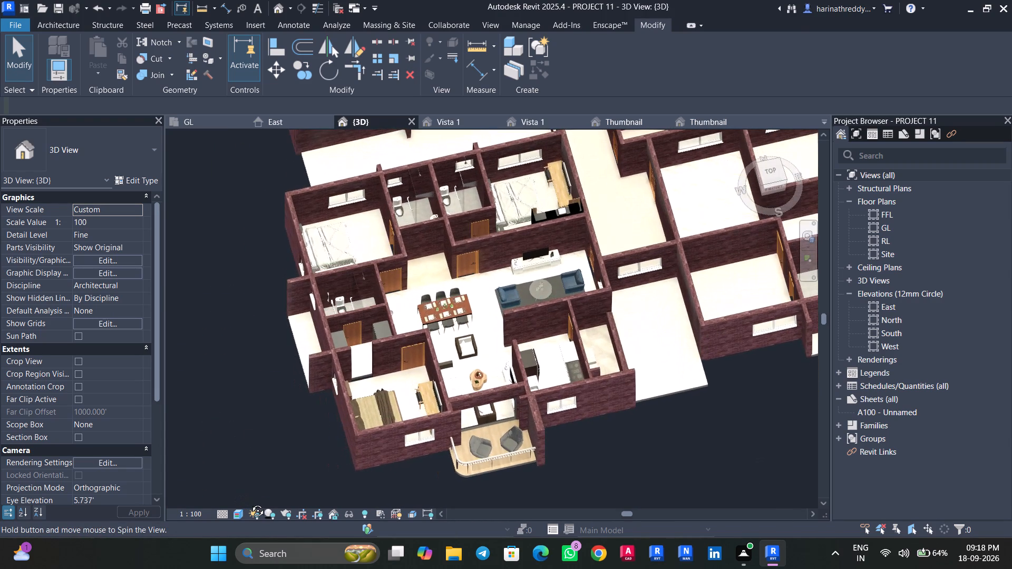
pyautogui.keyDown('shift'); pyautogui.moveTo(250, 503); pyautogui.dragTo(242, 535, button='middle'); pyautogui.keyUp('shift')
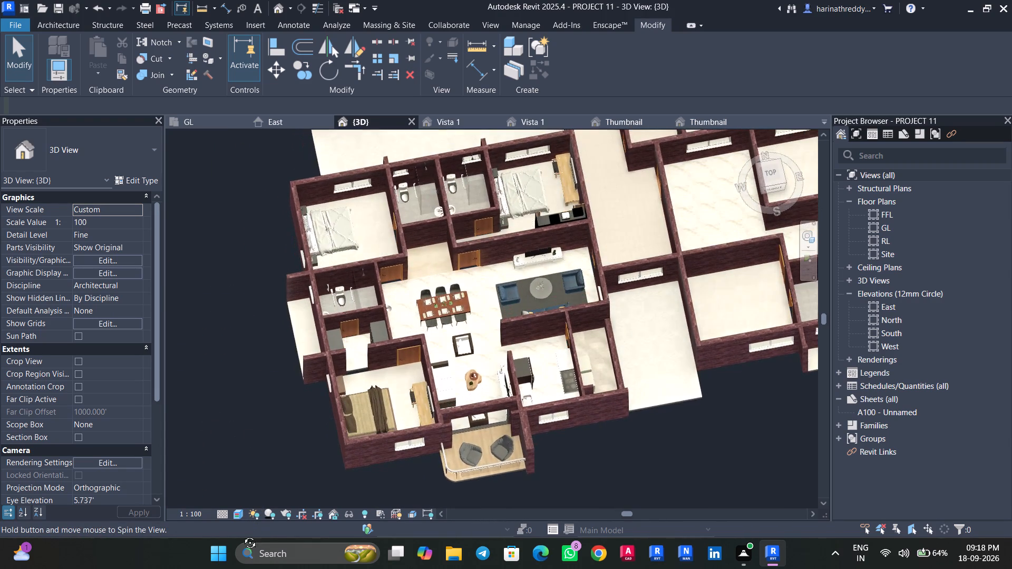
pyautogui.keyDown('shift'); pyautogui.moveTo(242, 535); pyautogui.dragTo(148, 460, button='middle'); pyautogui.keyUp('shift')
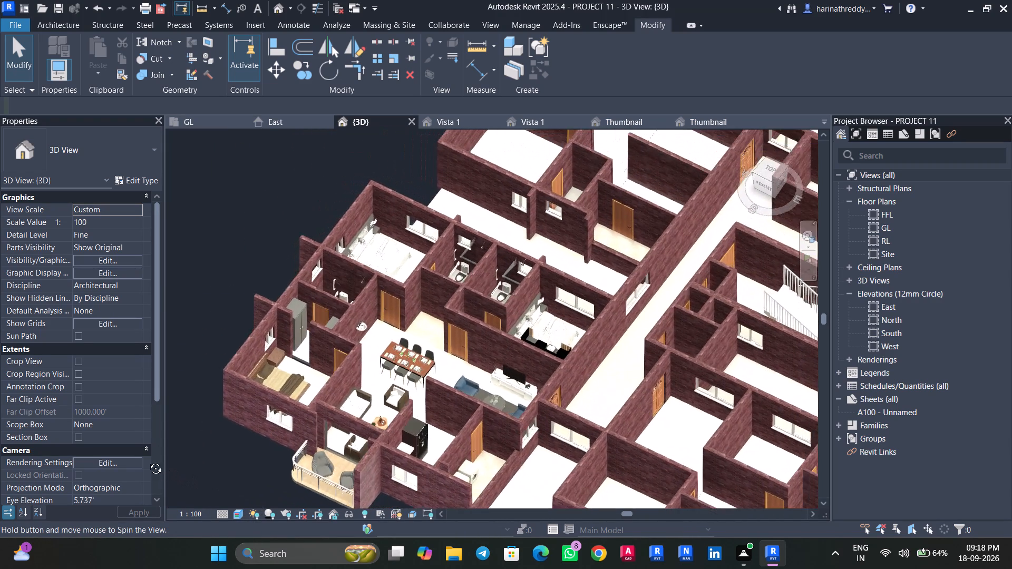
pyautogui.keyDown('shift'); pyautogui.moveTo(148, 460); pyautogui.dragTo(195, 496, button='middle'); pyautogui.keyUp('shift')
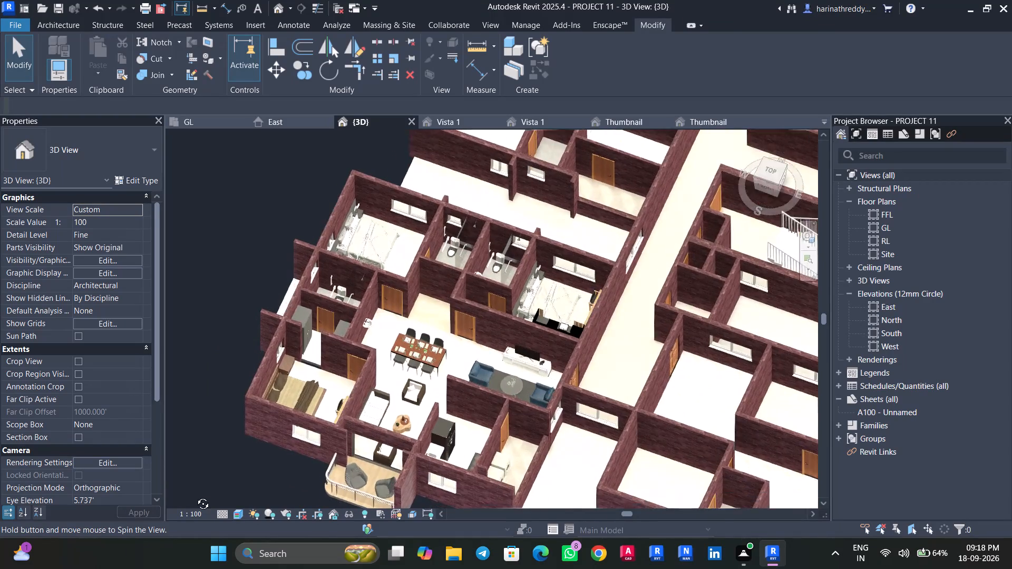
pyautogui.keyDown('shift'); pyautogui.moveTo(195, 496); pyautogui.dragTo(199, 396, button='middle'); pyautogui.keyUp('shift')
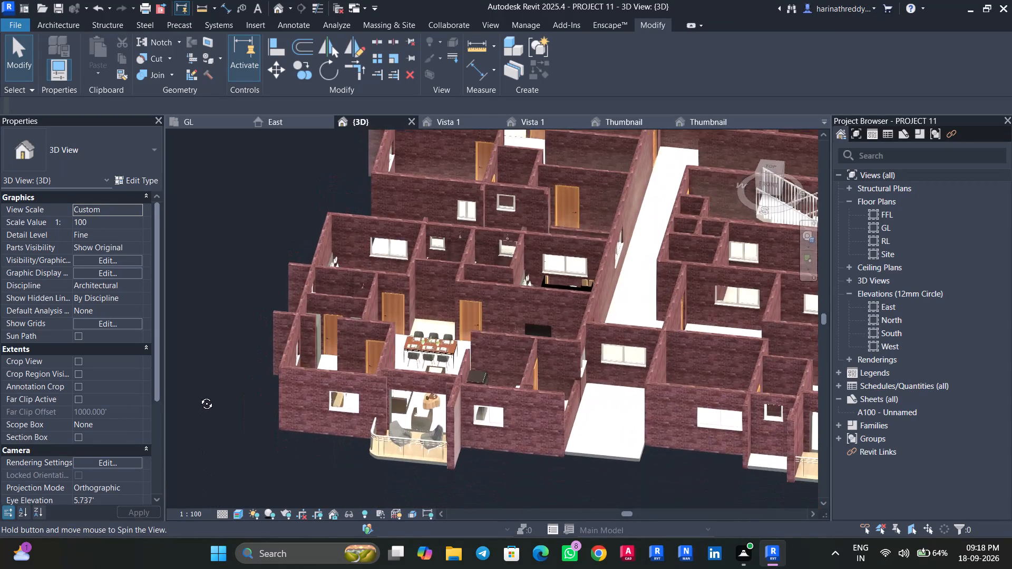
pyautogui.keyDown('shift'); pyautogui.moveTo(199, 396); pyautogui.dragTo(226, 390, button='middle'); pyautogui.keyUp('shift')
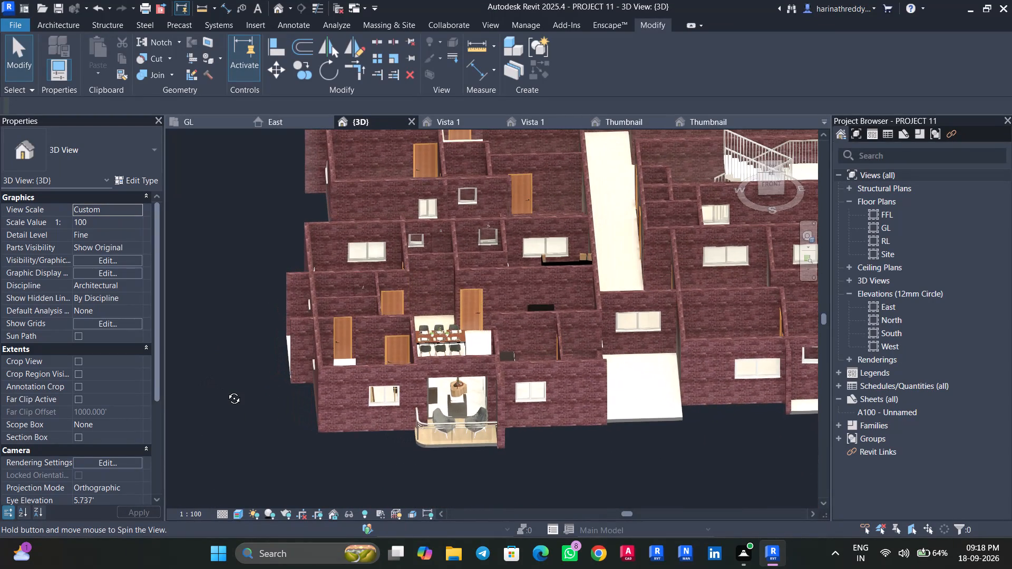
pyautogui.keyDown('shift'); pyautogui.moveTo(226, 390); pyautogui.dragTo(256, 382, button='middle'); pyautogui.keyUp('shift')
pyautogui.keyDown('shift'); pyautogui.scroll(1, 249, 381); pyautogui.keyUp('shift')
pyautogui.scroll(2, 371, 280)
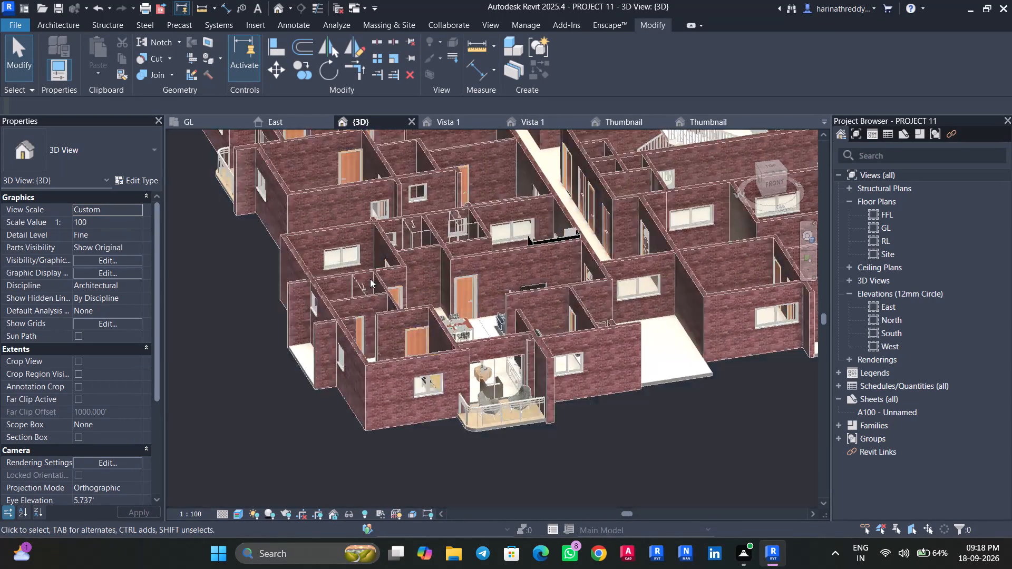
pyautogui.scroll(6, 370, 279)
pyautogui.click(355, 309)
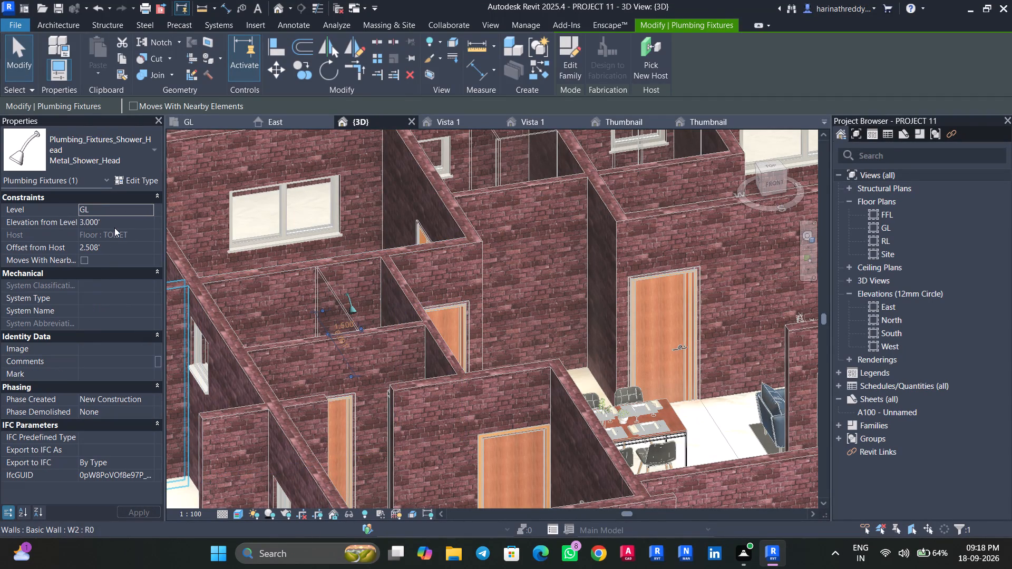
pyautogui.moveTo(424, 221); pyautogui.dragTo(387, 320, button='middle')
pyautogui.press('Escape')
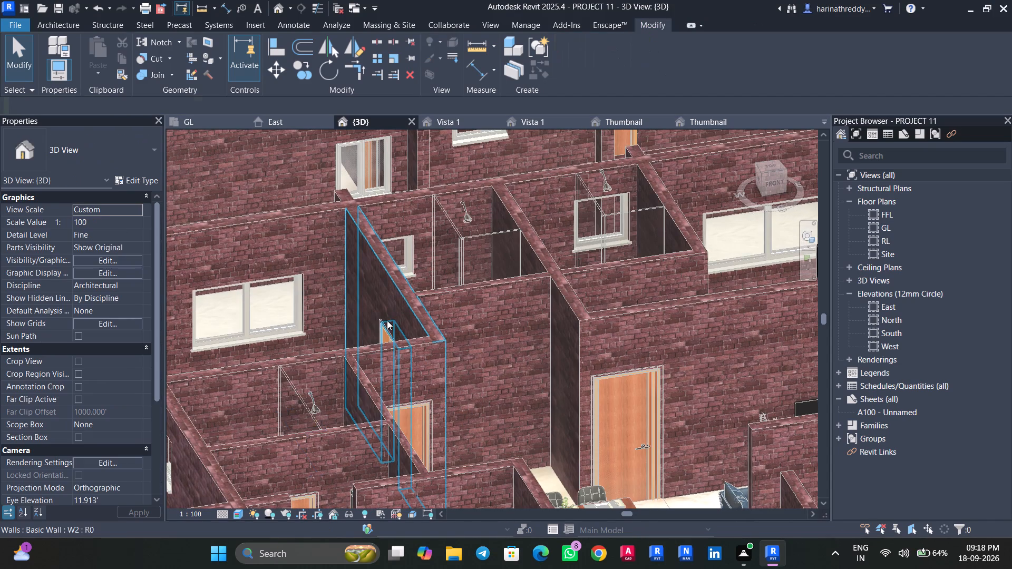
pyautogui.scroll(-8, 266, 351)
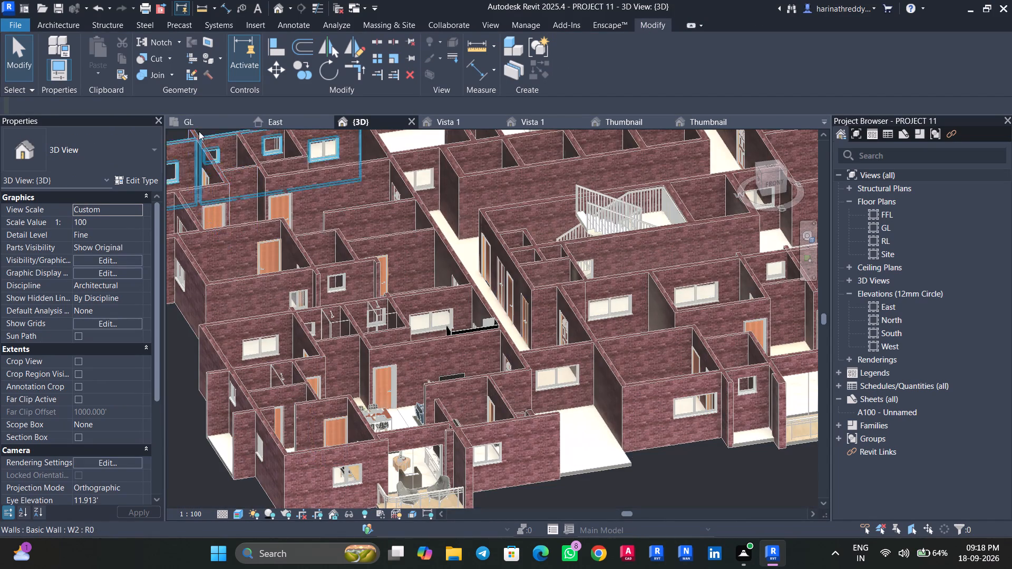
# In the GL floor plan, set the first-floor plan raster image's draw layer to Foreground and bring the 3BHK flat into view.
pyautogui.click(200, 122)
pyautogui.click(225, 259)
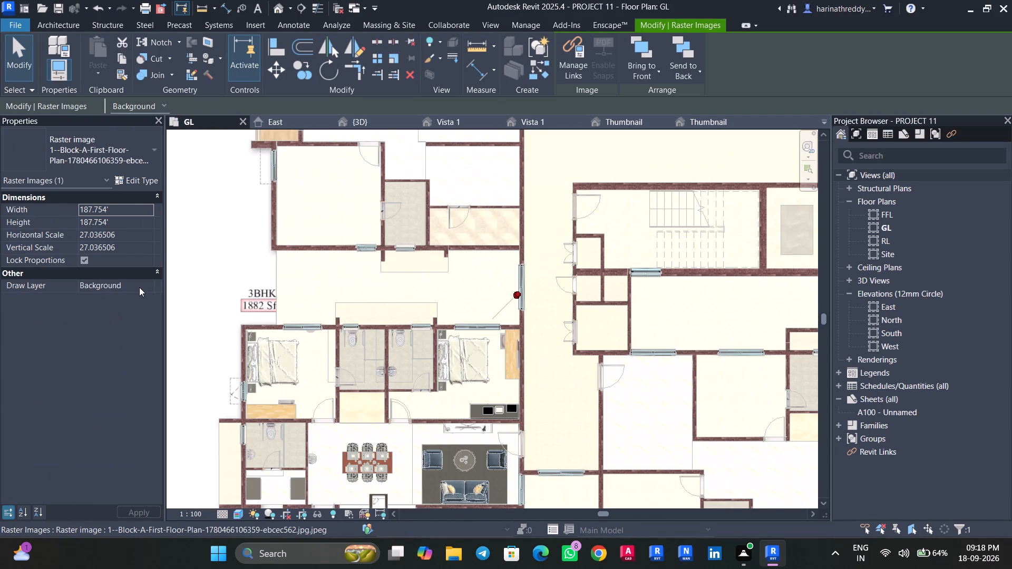
pyautogui.click(139, 287)
pyautogui.click(142, 284)
pyautogui.click(147, 285)
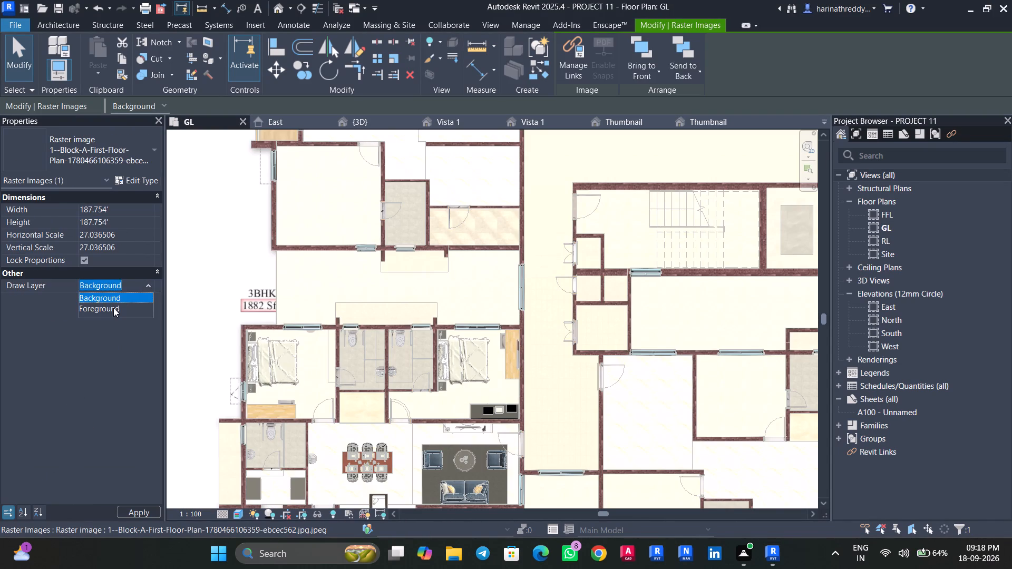
pyautogui.click(113, 308)
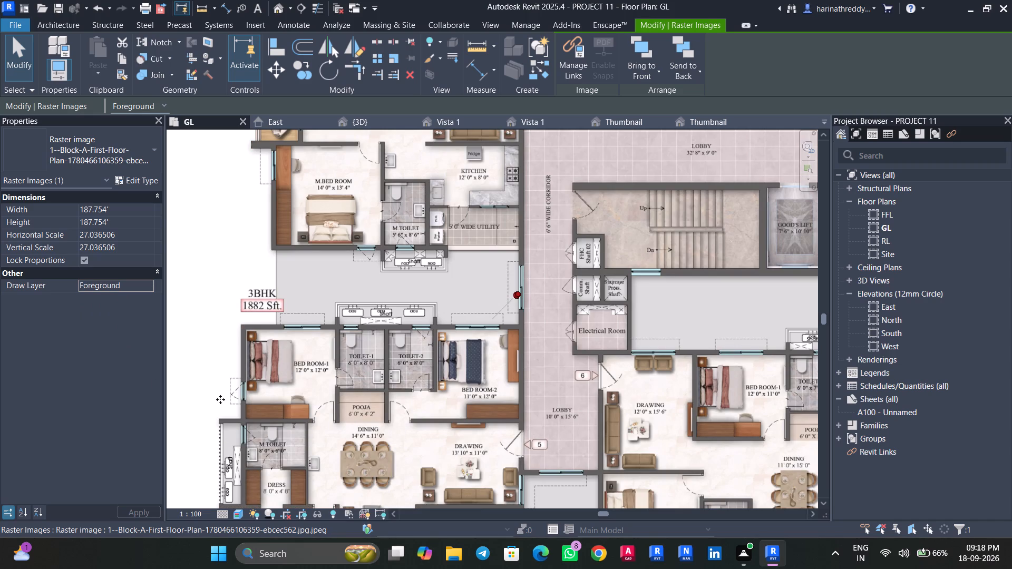
pyautogui.moveTo(212, 337); pyautogui.dragTo(195, 198, button='middle')
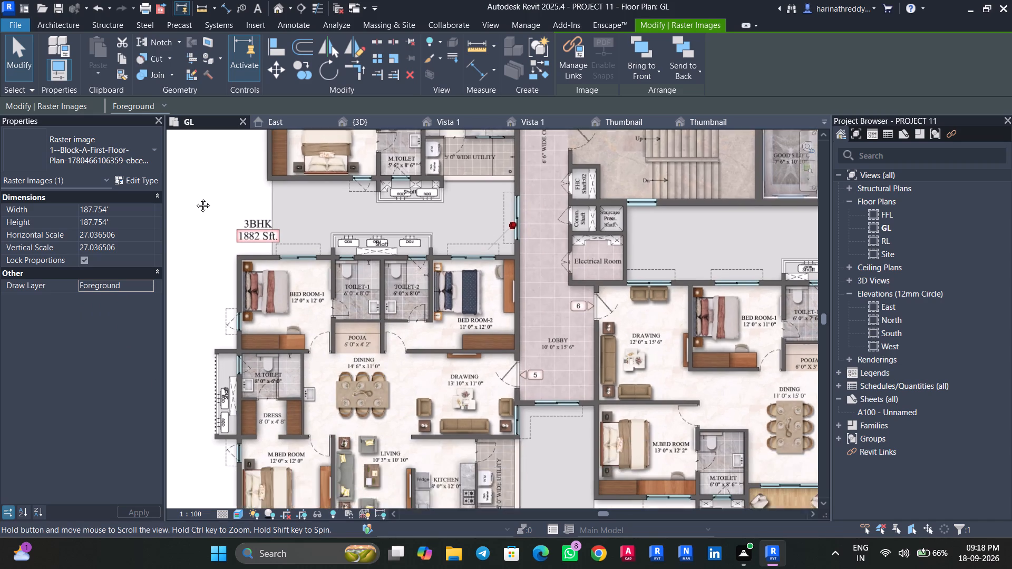
pyautogui.moveTo(195, 198); pyautogui.dragTo(192, 191, button='middle')
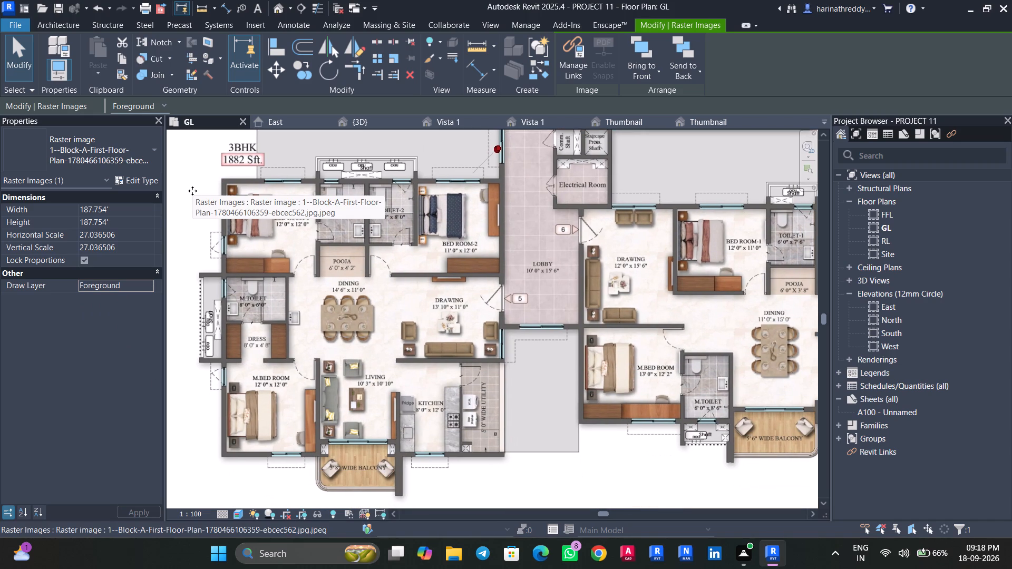
pyautogui.scroll(2, 756, 474)
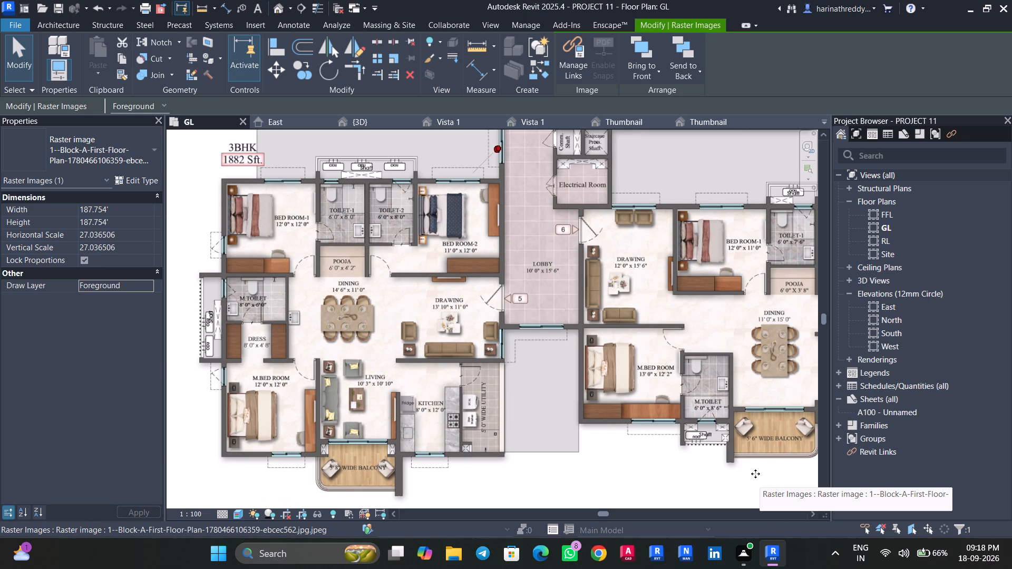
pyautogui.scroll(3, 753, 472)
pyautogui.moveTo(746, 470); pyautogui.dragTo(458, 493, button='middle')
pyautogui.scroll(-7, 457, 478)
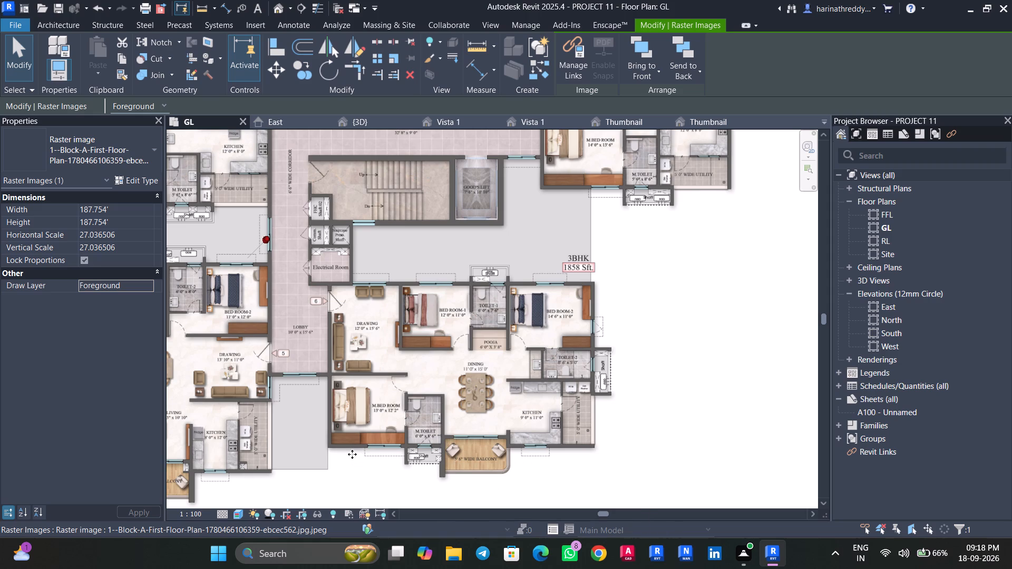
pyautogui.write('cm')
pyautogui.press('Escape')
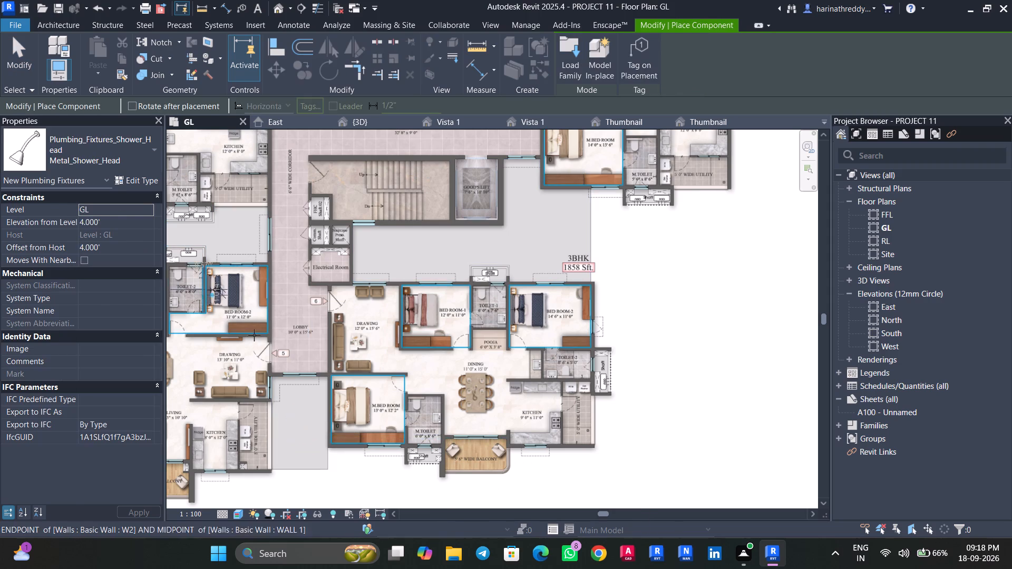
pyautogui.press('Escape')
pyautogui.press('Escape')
# Set the first-floor plan raster image's draw layer to Background so the modelled flats show above it.
pyautogui.moveTo(287, 499); pyautogui.dragTo(415, 385, button='middle')
pyautogui.scroll(7, 291, 355)
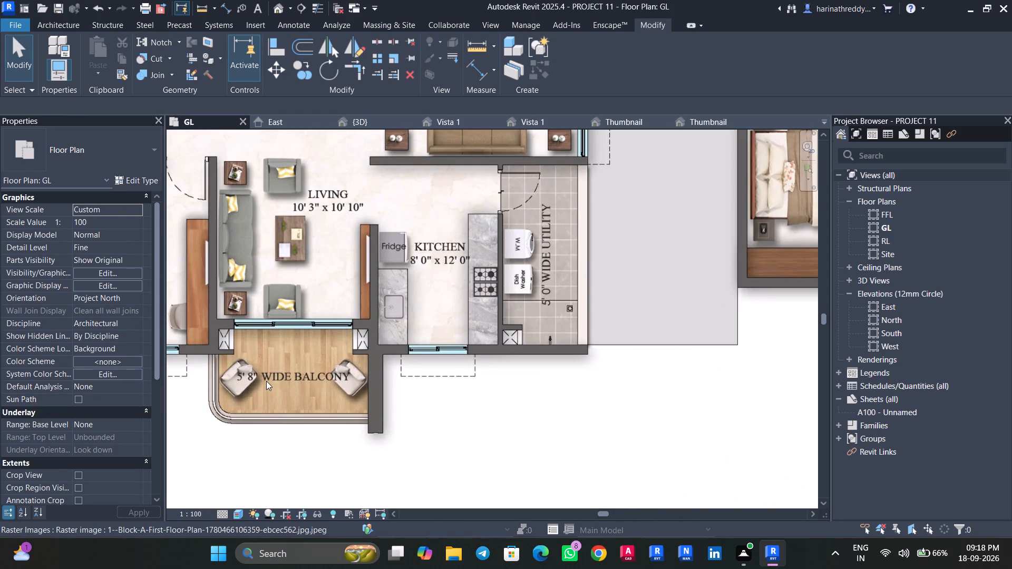
pyautogui.click(258, 447)
pyautogui.scroll(-5, 259, 447)
pyautogui.click(151, 284)
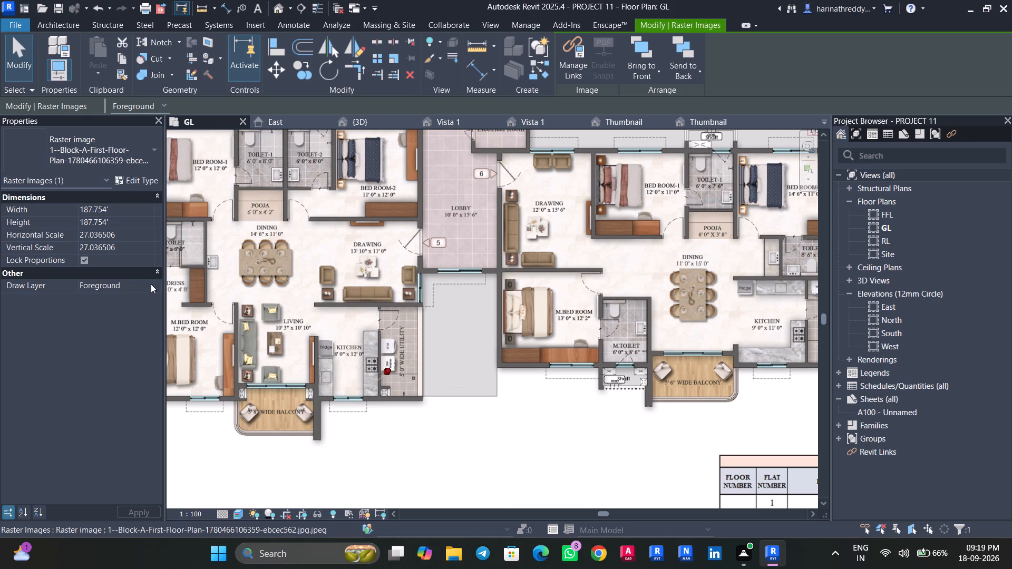
pyautogui.click(135, 297)
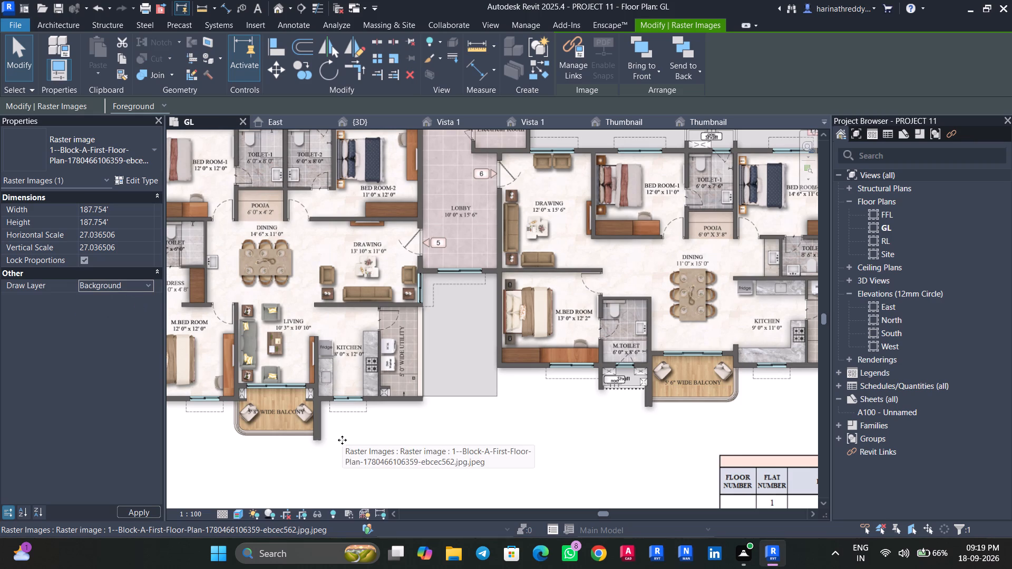
pyautogui.scroll(4, 267, 426)
pyautogui.press('Escape')
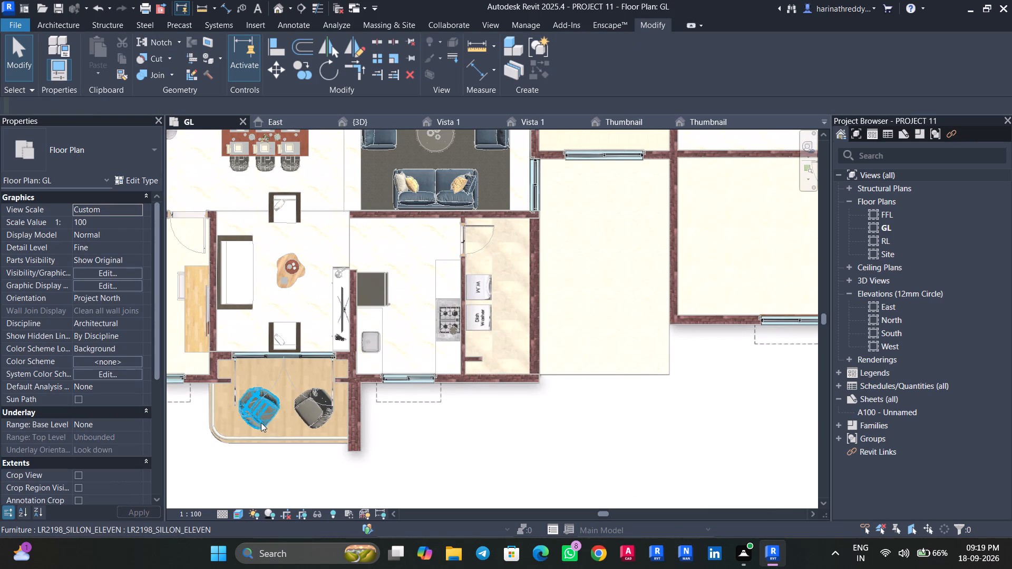
# Copy the two armchairs from the furnished flat's balcony to the neighbouring 1858 Sft flat's balcony, aligning them by the railing midpoints.
pyautogui.keyDown('ctrl'); pyautogui.click(261, 423); pyautogui.keyUp('ctrl')
pyautogui.keyDown('ctrl'); pyautogui.click(305, 414); pyautogui.keyUp('ctrl')
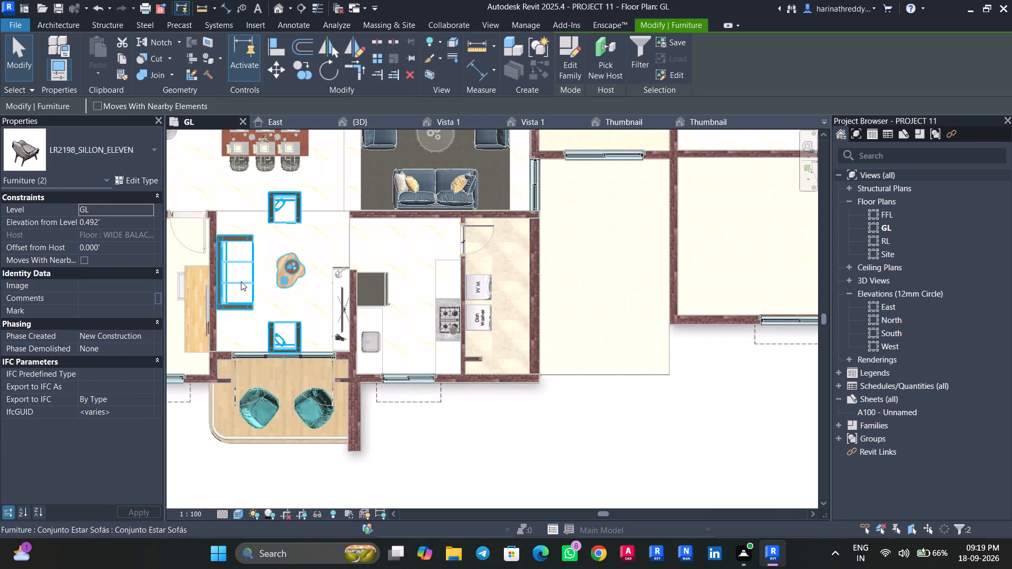
pyautogui.scroll(-5, 242, 280)
pyautogui.click(299, 71)
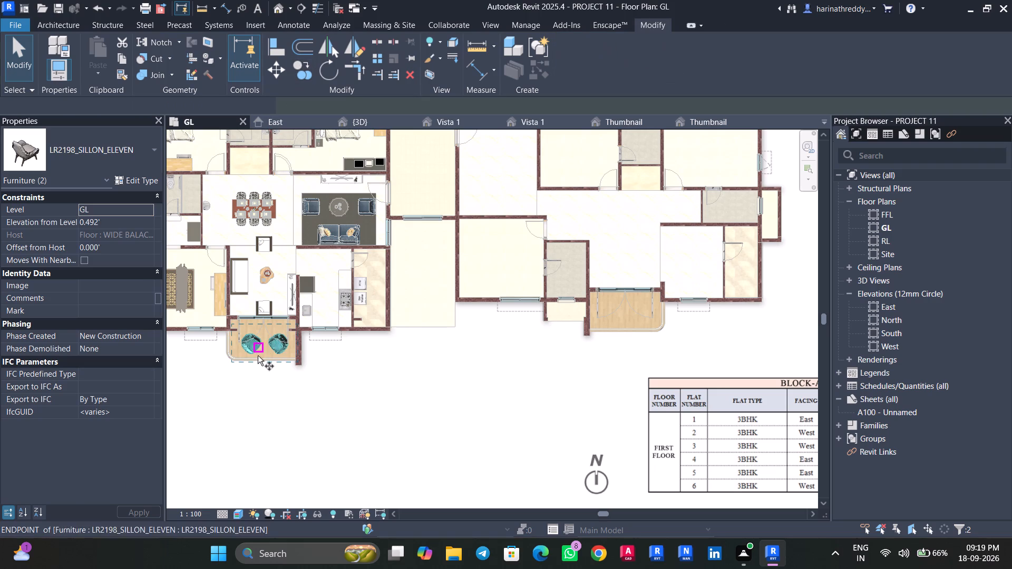
pyautogui.scroll(5, 264, 354)
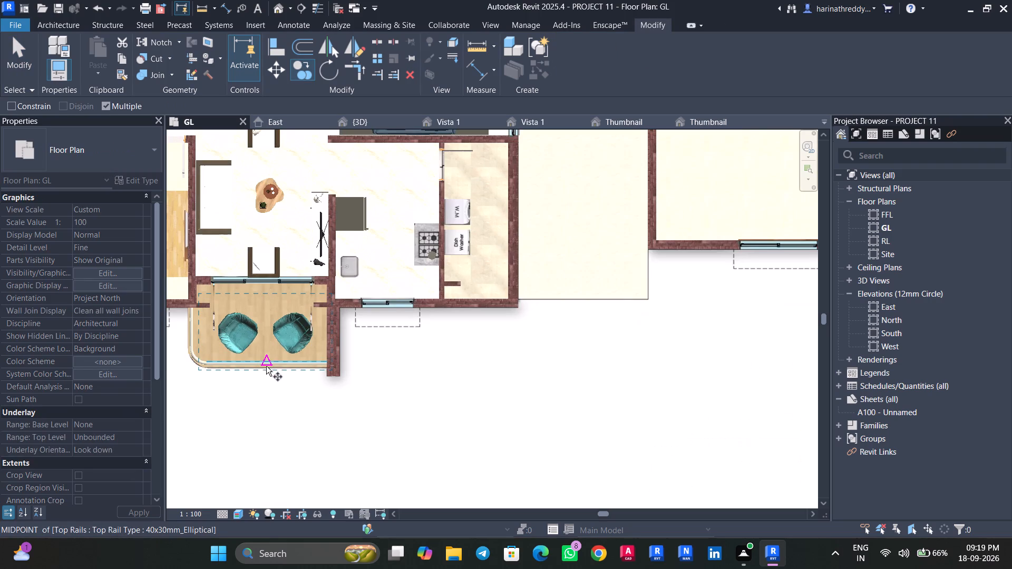
pyautogui.click(266, 362)
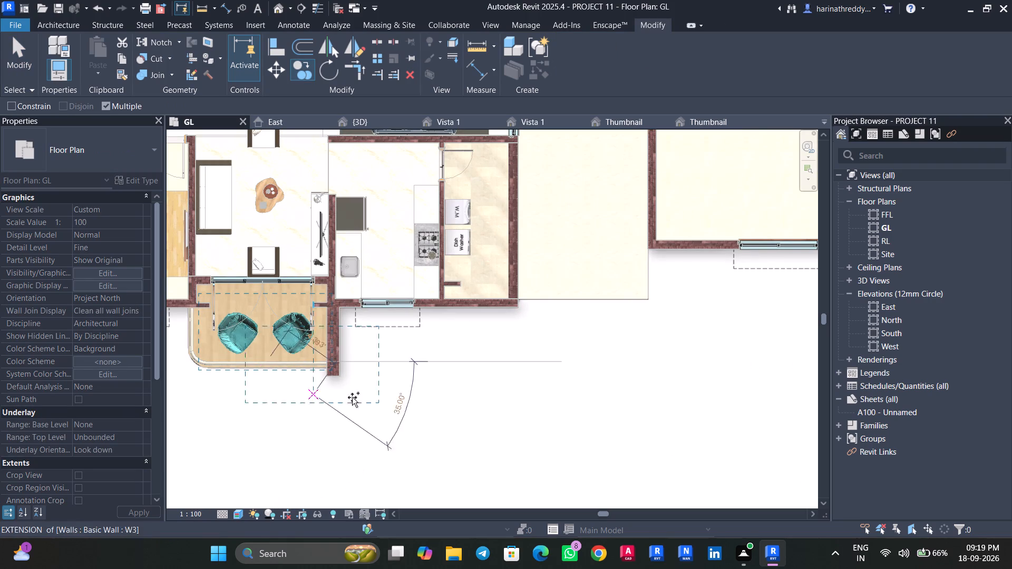
pyautogui.scroll(-8, 398, 393)
pyautogui.moveTo(539, 377); pyautogui.dragTo(298, 380, button='middle')
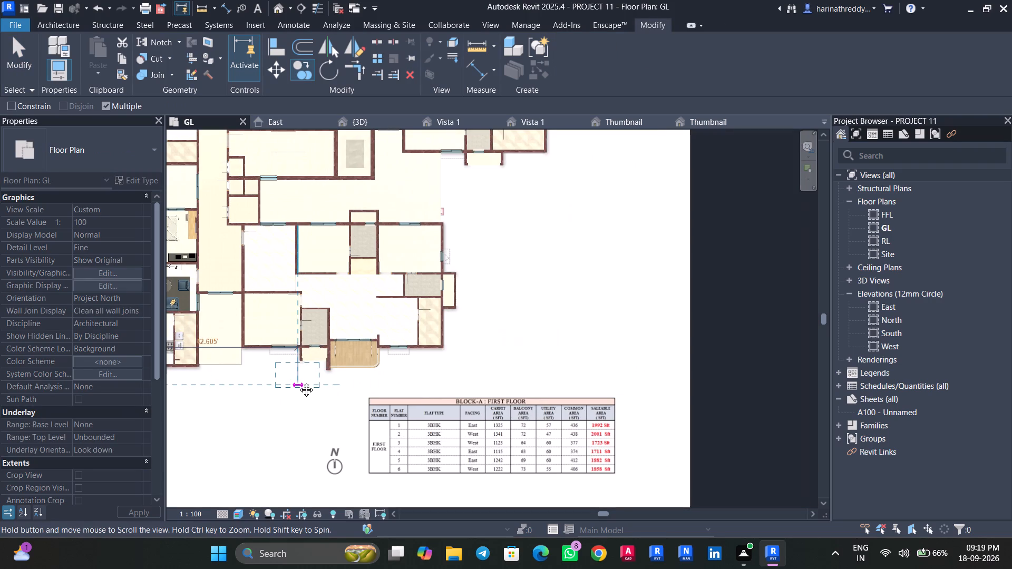
pyautogui.scroll(13, 345, 360)
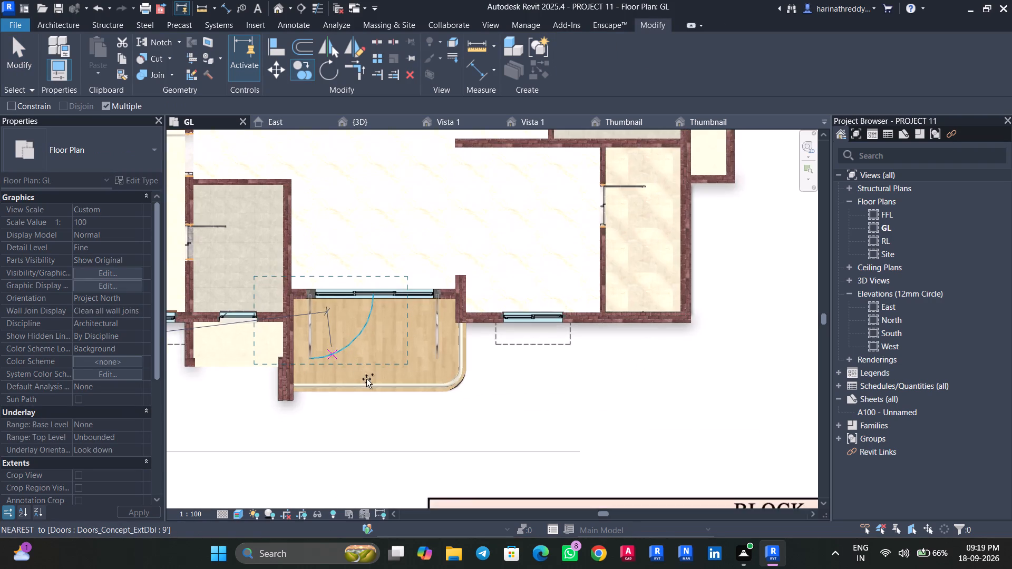
pyautogui.click(389, 405)
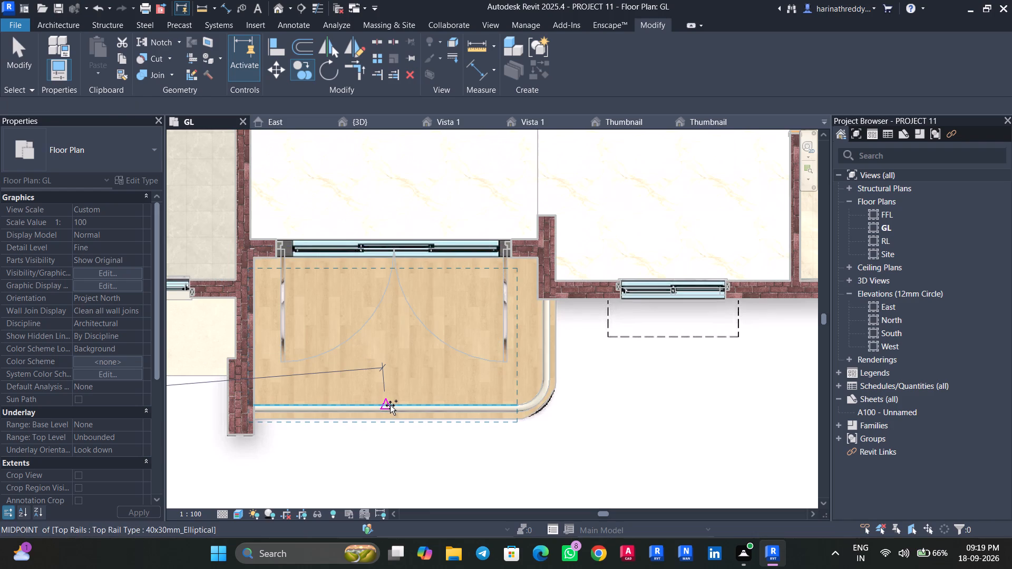
# Place another copy of the armchair pair in the open area beside the east-facing balcony and finish copying.
pyautogui.scroll(-2, 378, 435)
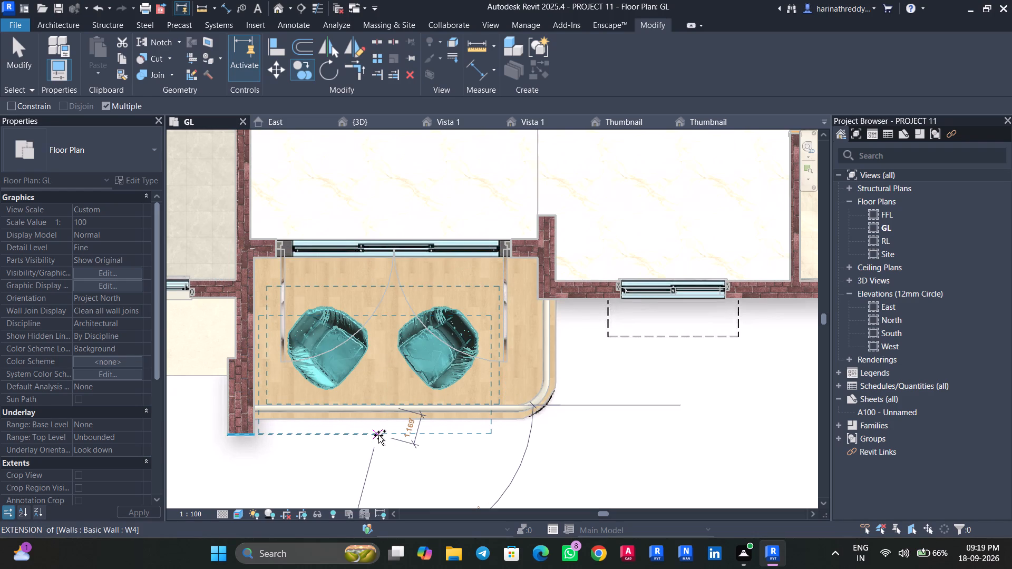
pyautogui.scroll(-19, 378, 435)
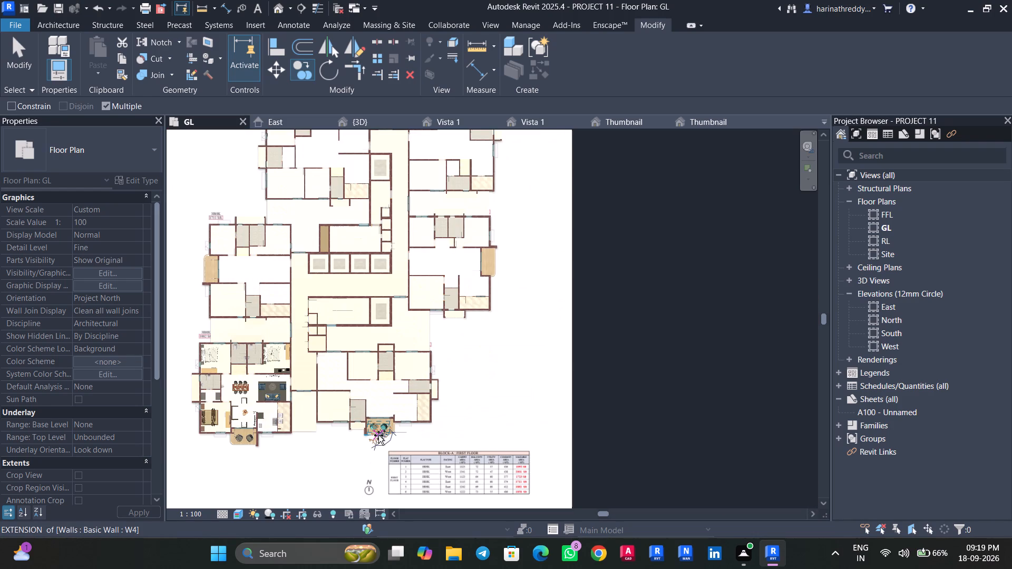
pyautogui.scroll(9, 446, 339)
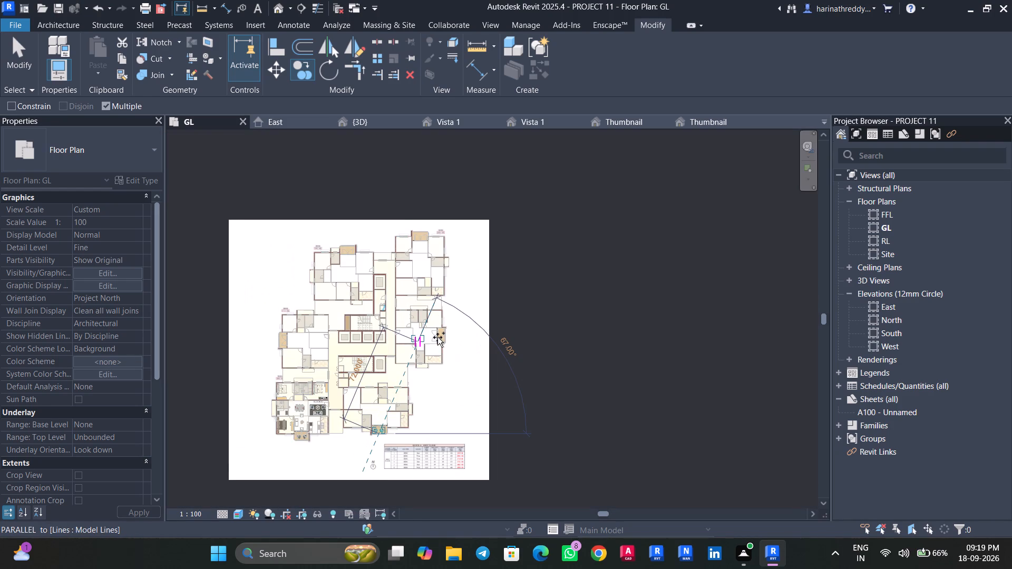
pyautogui.scroll(2, 437, 337)
pyautogui.scroll(-1, 437, 337)
pyautogui.scroll(7, 437, 337)
pyautogui.press('space')
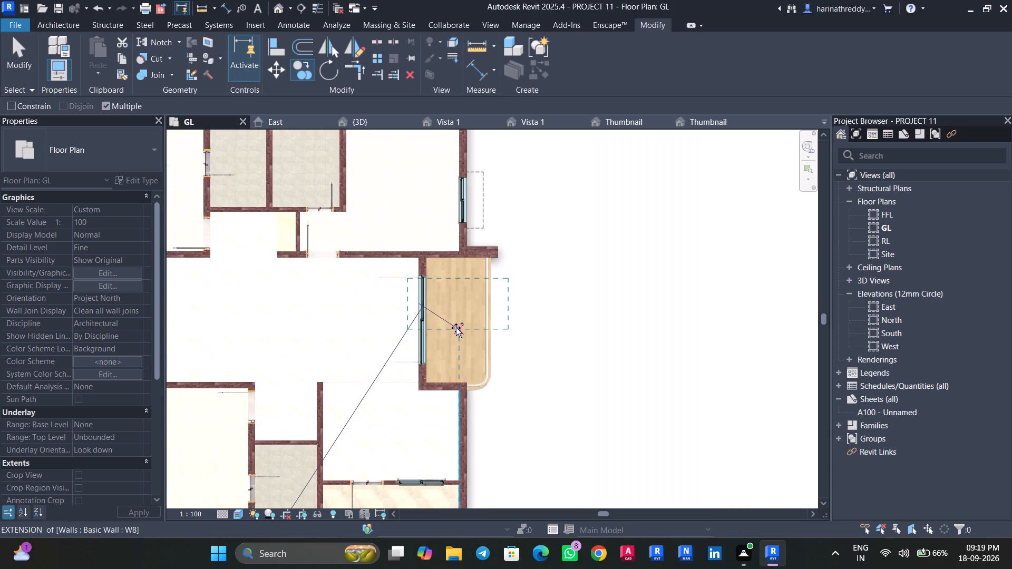
pyautogui.press('space')
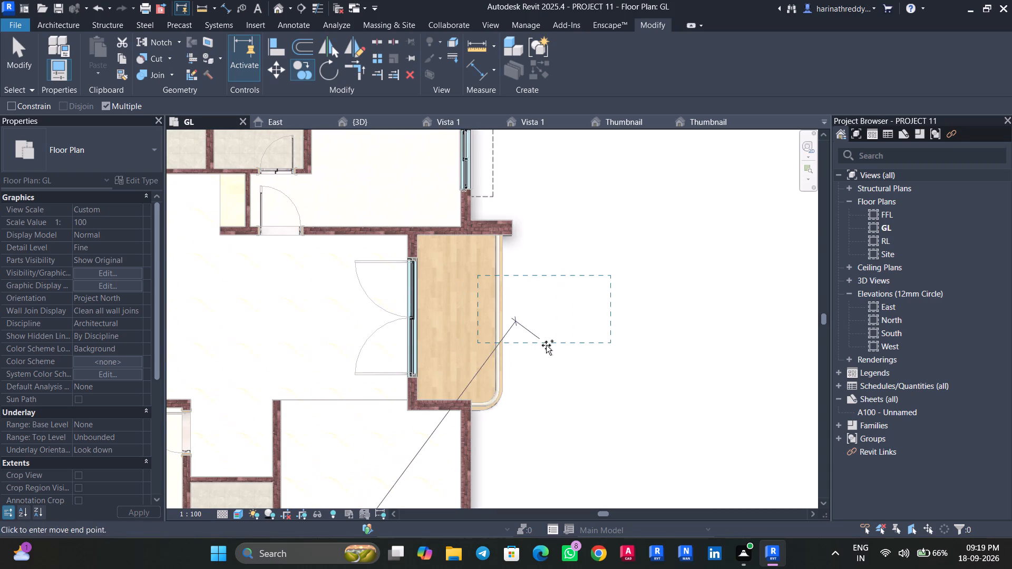
pyautogui.click(621, 333)
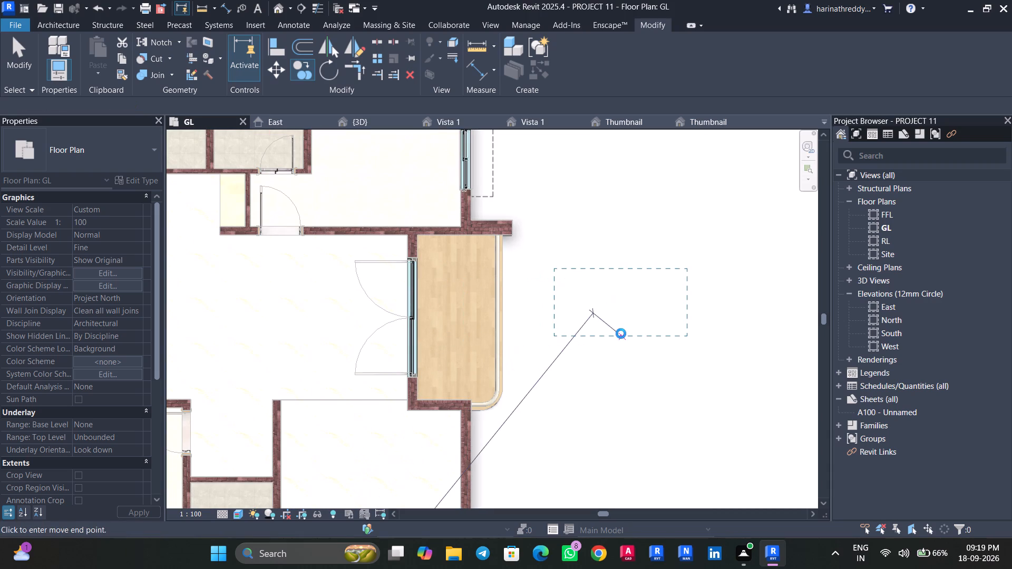
pyautogui.press('Escape')
pyautogui.press('Escape')
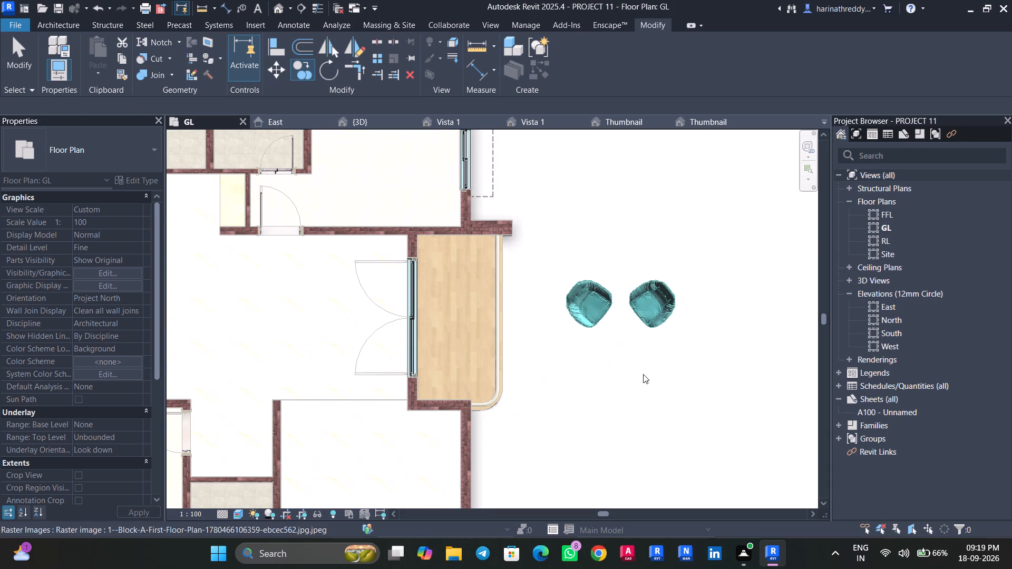
# Make a copy of the armchair pair beside the east-facing balcony, rotated 90° about the pair's centre.
pyautogui.click(586, 317)
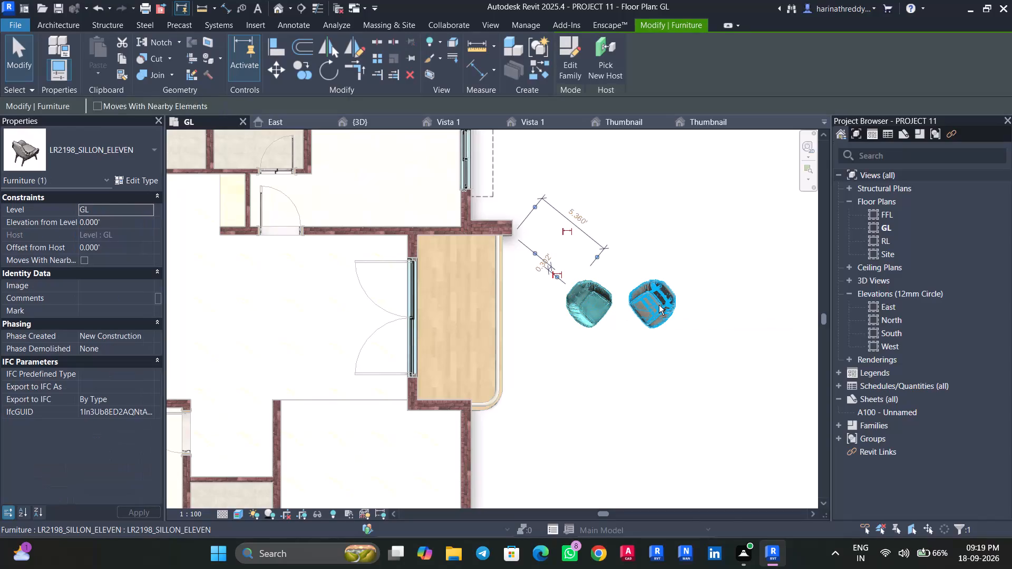
pyautogui.keyDown('ctrl'); pyautogui.click(659, 305); pyautogui.keyUp('ctrl')
pyautogui.click(332, 72)
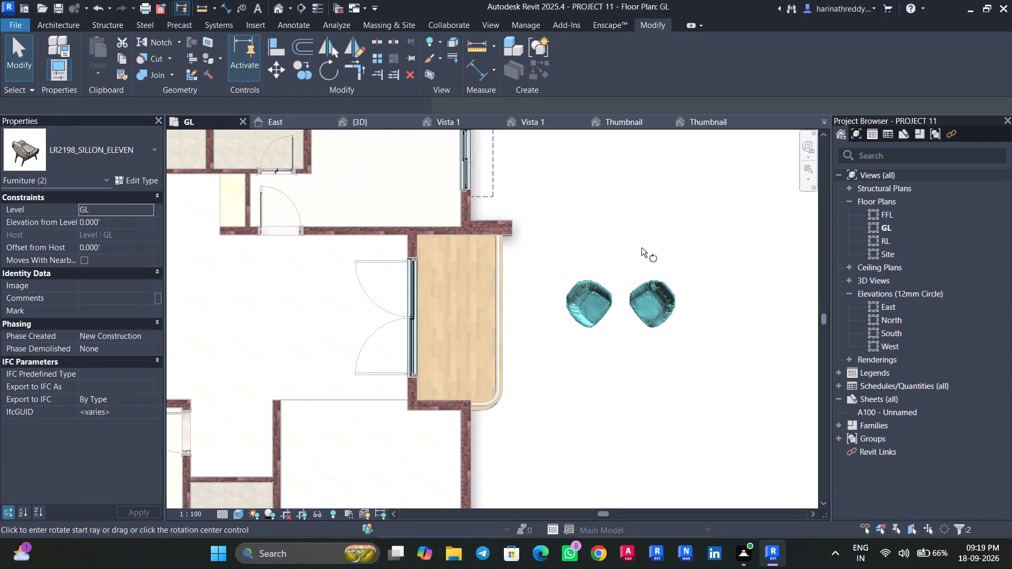
pyautogui.scroll(1, 632, 304)
pyautogui.moveTo(632, 304); pyautogui.dragTo(457, 431, button='middle')
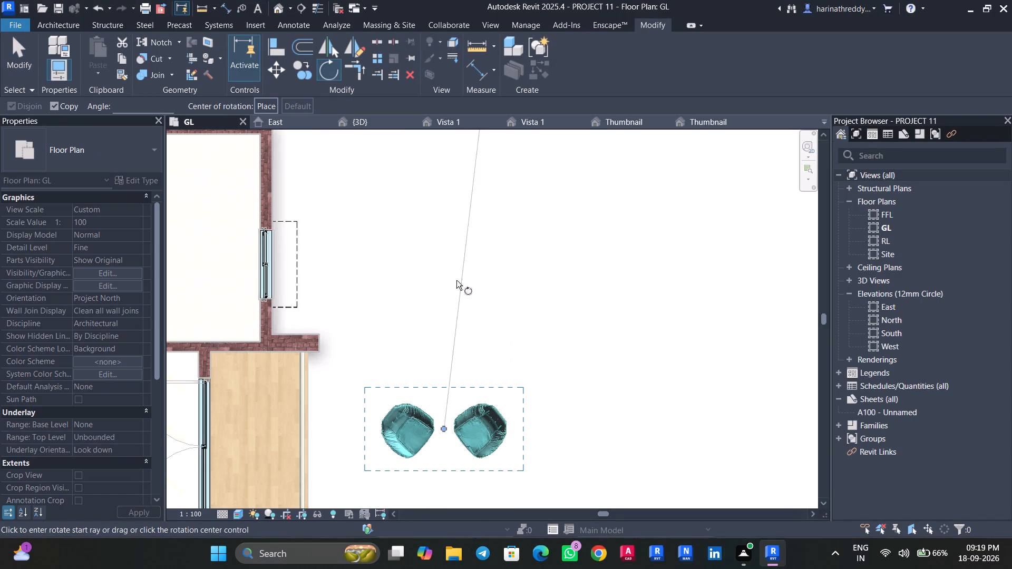
pyautogui.click(448, 278)
pyautogui.click(350, 427)
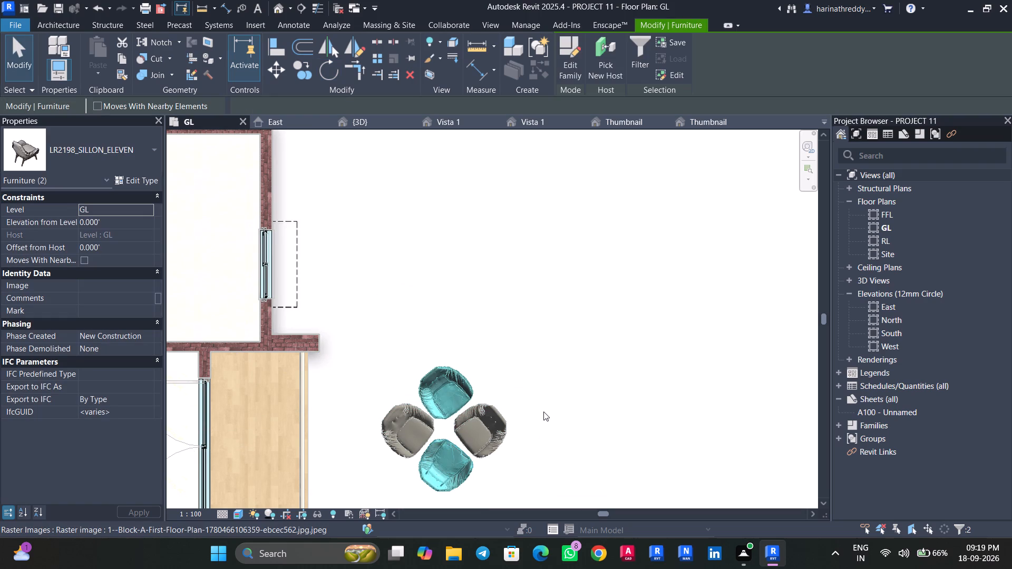
pyautogui.press('Escape')
pyautogui.press('Escape')
# Delete the two original unrotated armchairs beside the east-facing balcony, keeping the rotated pair.
pyautogui.click(504, 424)
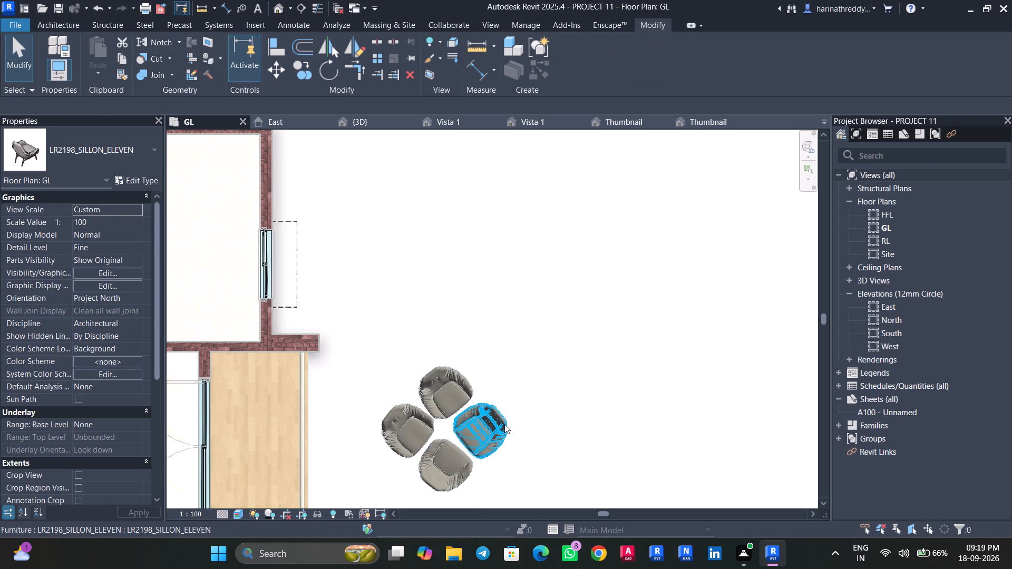
pyautogui.press('Delete')
pyautogui.press('Escape')
pyautogui.press('Escape')
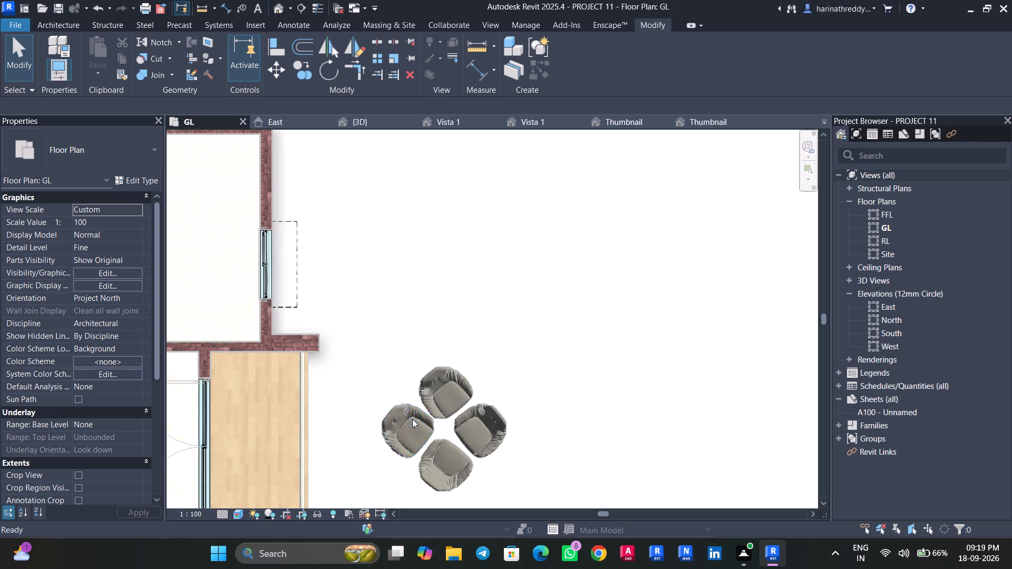
pyautogui.click(412, 419)
pyautogui.press('Delete')
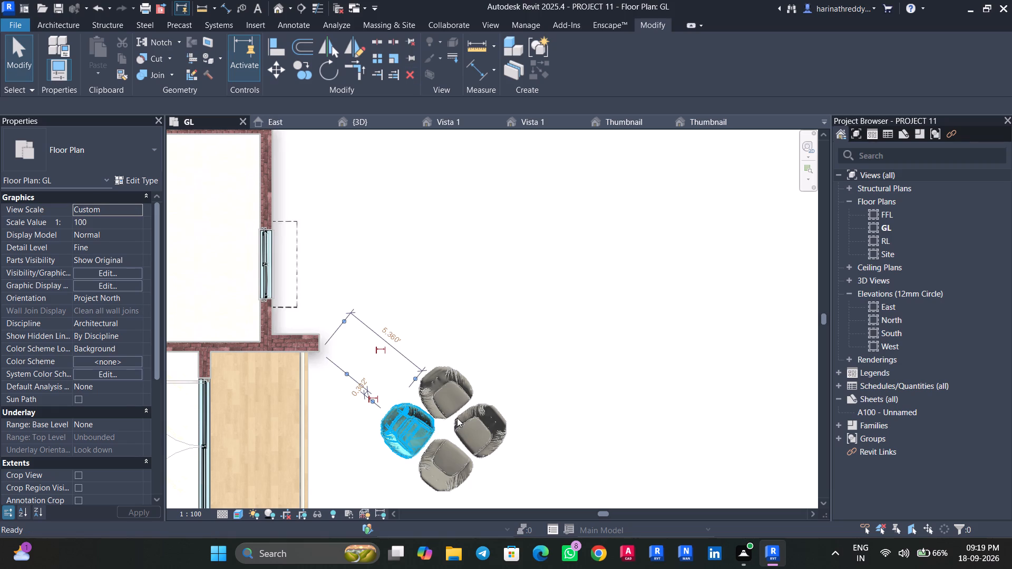
pyautogui.click(491, 429)
pyautogui.press('Delete')
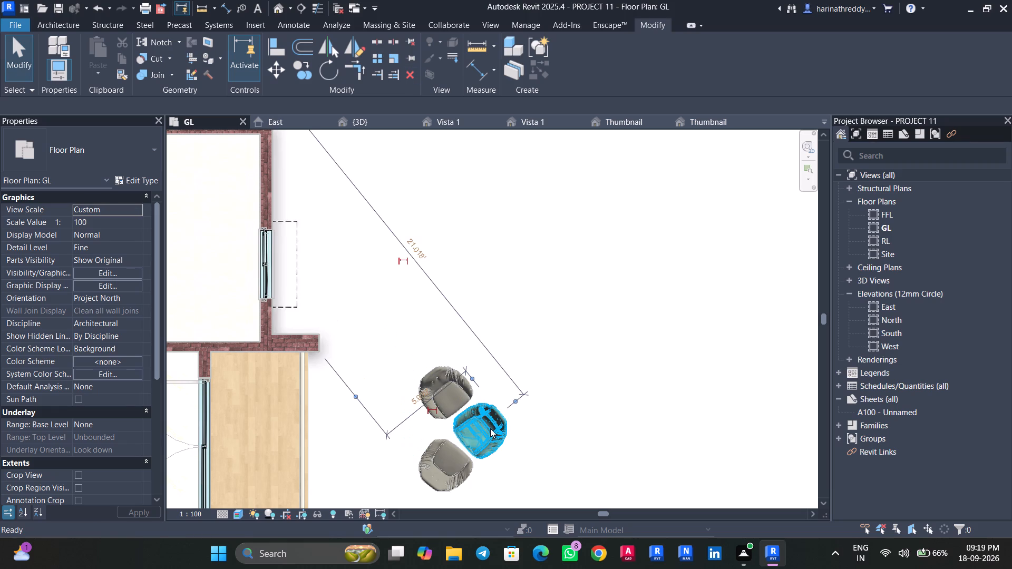
# Move the rotated armchair pair about 11.7 ft onto the east-facing balcony, up to its railing.
pyautogui.click(461, 406)
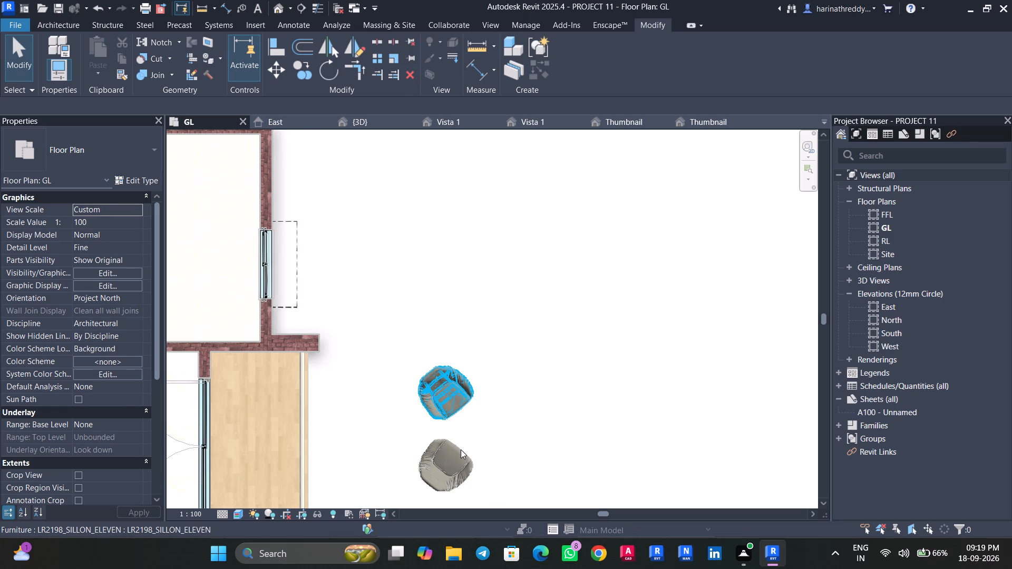
pyautogui.keyDown('ctrl'); pyautogui.click(460, 455); pyautogui.keyUp('ctrl')
pyautogui.scroll(-6, 475, 427)
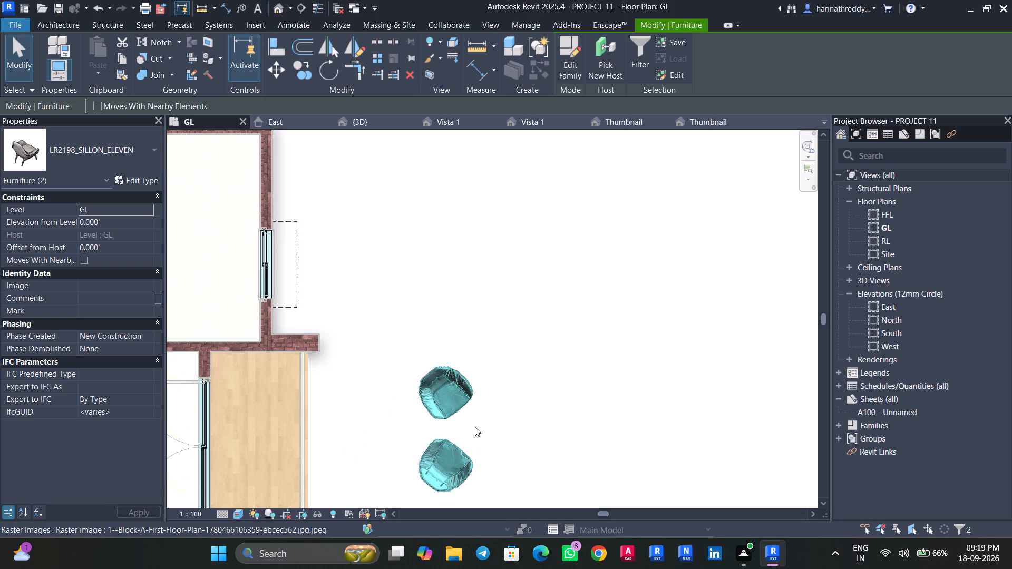
pyautogui.scroll(-3, 475, 427)
pyautogui.scroll(1, 475, 427)
pyautogui.scroll(-3, 475, 427)
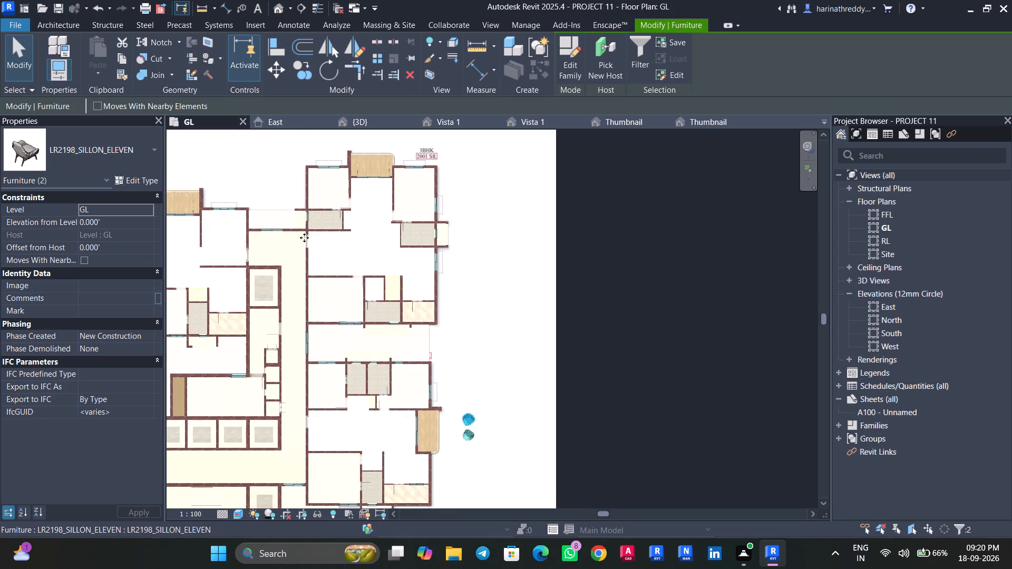
pyautogui.click(283, 76)
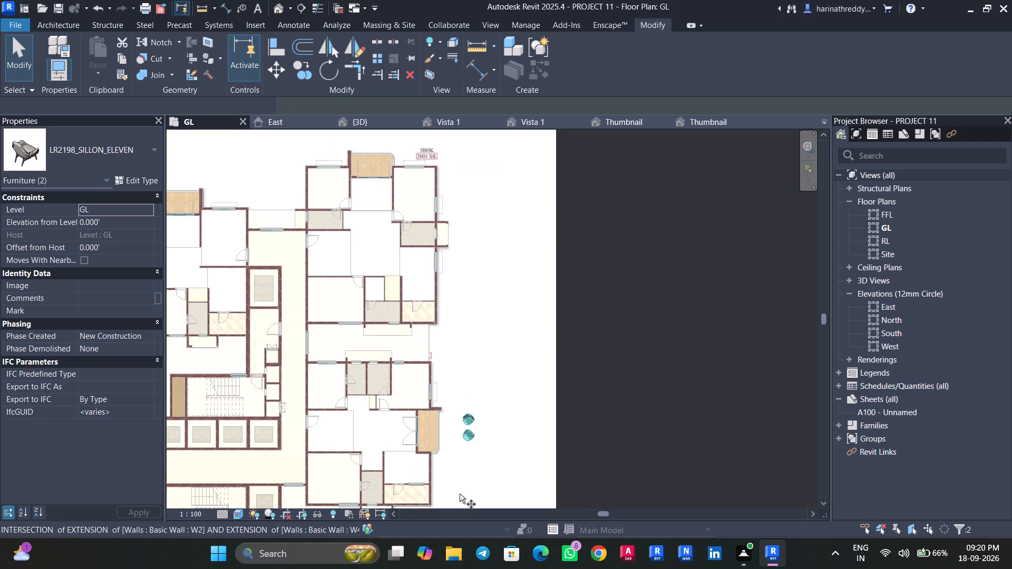
pyautogui.scroll(9, 456, 429)
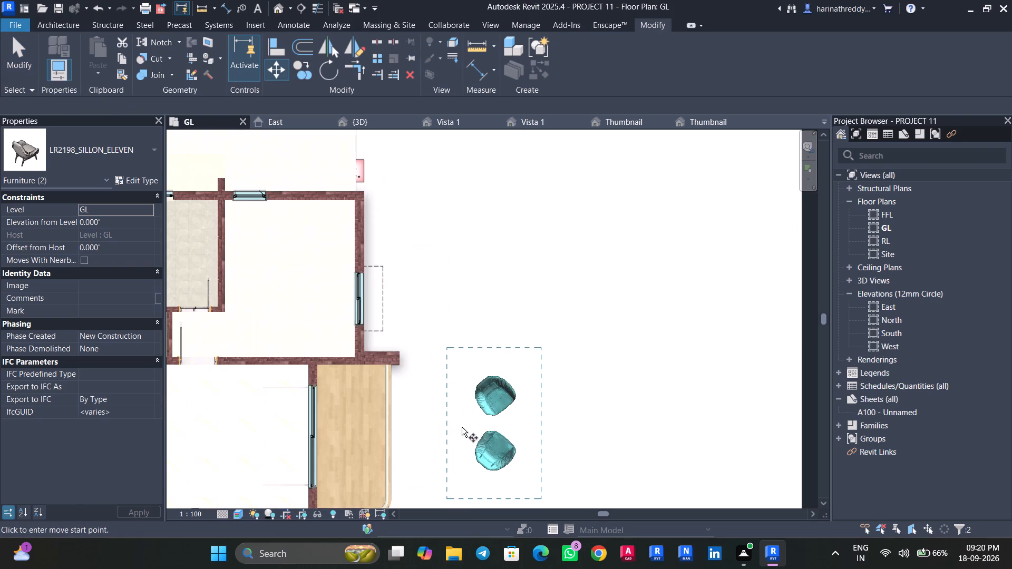
pyautogui.click(539, 424)
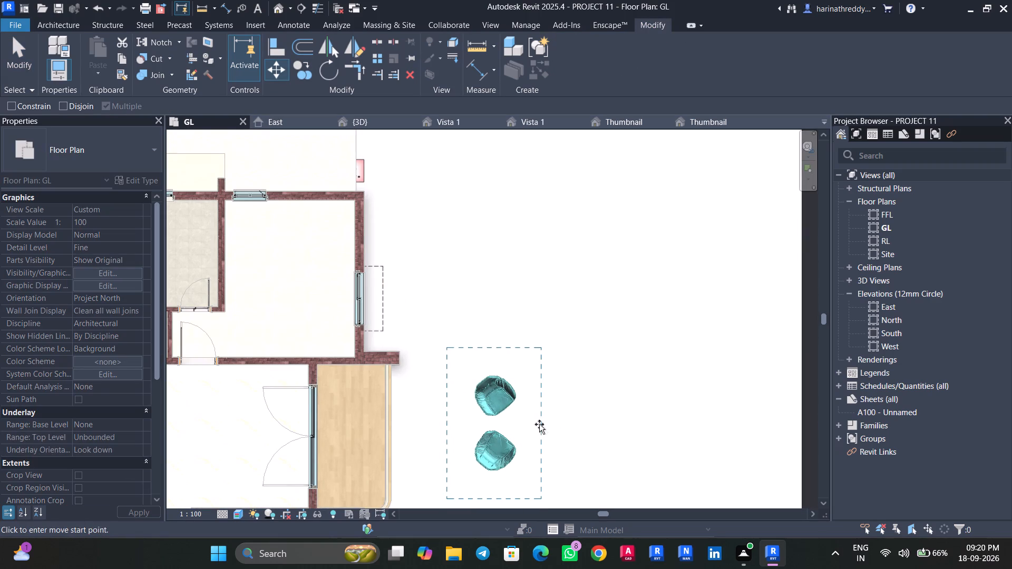
pyautogui.click(387, 439)
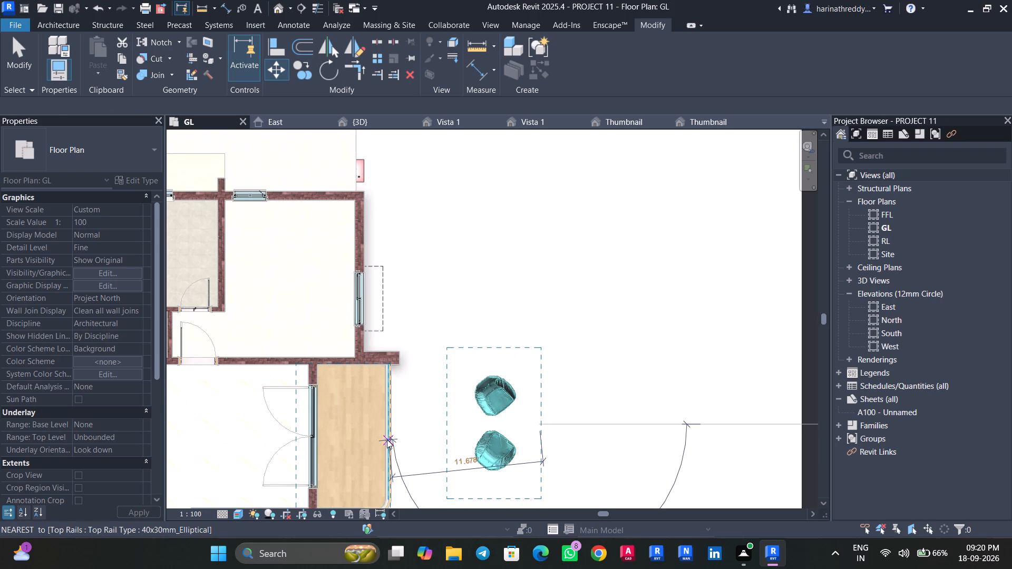
# Copy the armchair pair from the east-facing balcony to the open area just outside the 2001 Sft. flat's north balcony.
pyautogui.scroll(-6, 442, 434)
pyautogui.scroll(1, 446, 426)
pyautogui.scroll(-2, 446, 426)
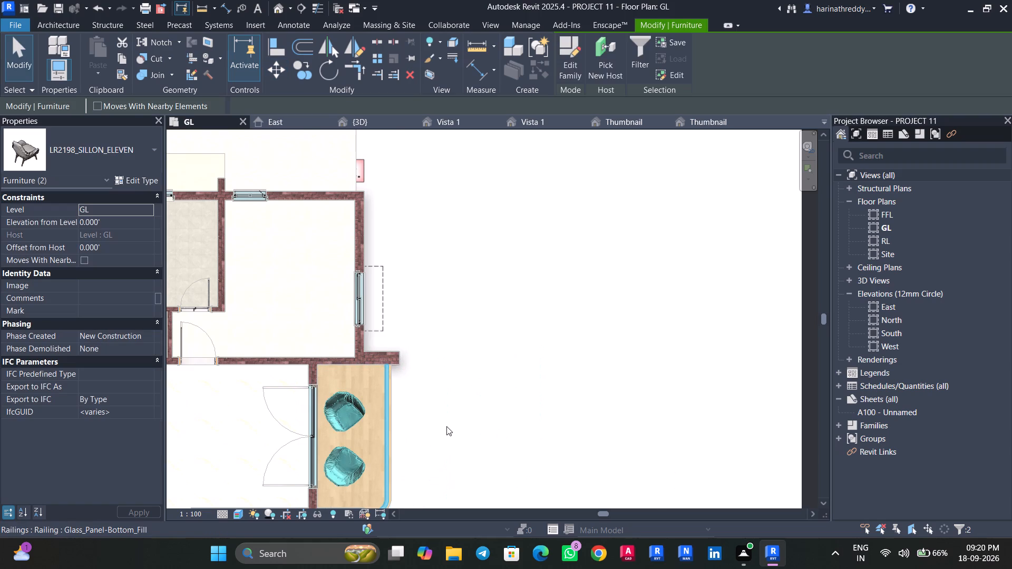
pyautogui.scroll(-16, 446, 426)
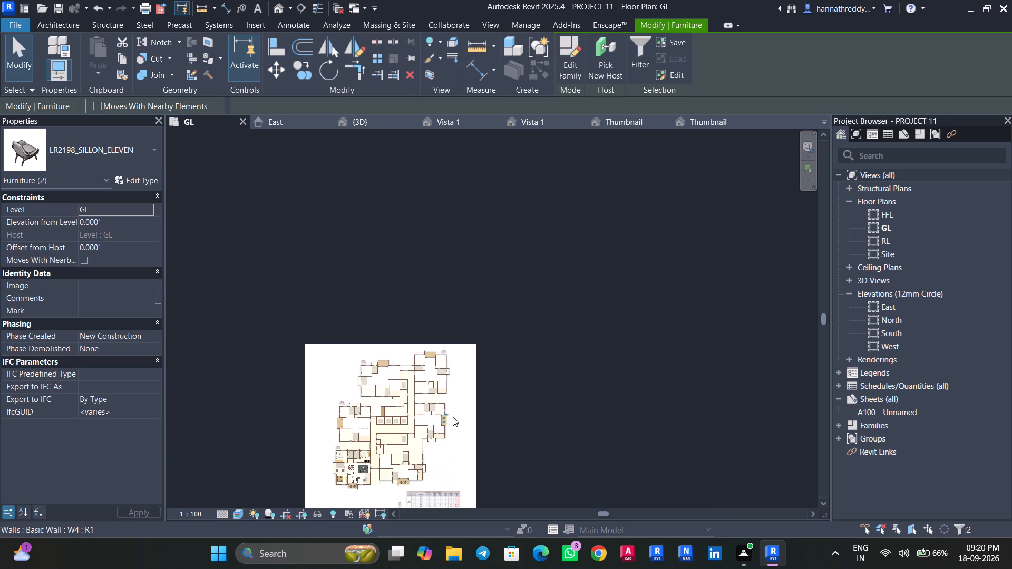
pyautogui.press('Escape')
pyautogui.press('Escape')
pyautogui.press('Escape')
pyautogui.scroll(8, 478, 440)
pyautogui.moveTo(485, 431); pyautogui.dragTo(530, 399, button='middle')
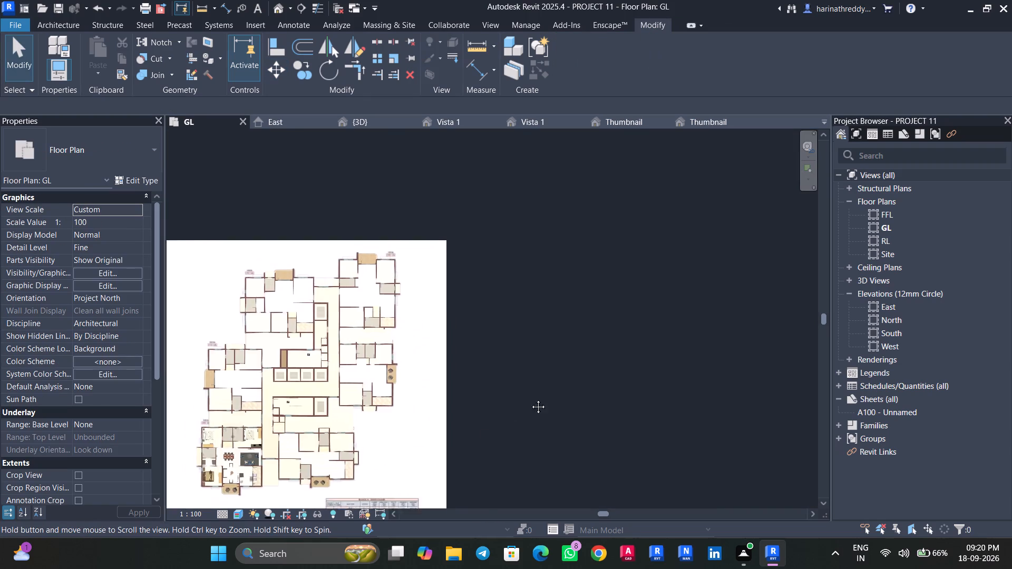
pyautogui.moveTo(530, 399); pyautogui.dragTo(663, 368, button='middle')
pyautogui.scroll(5, 593, 224)
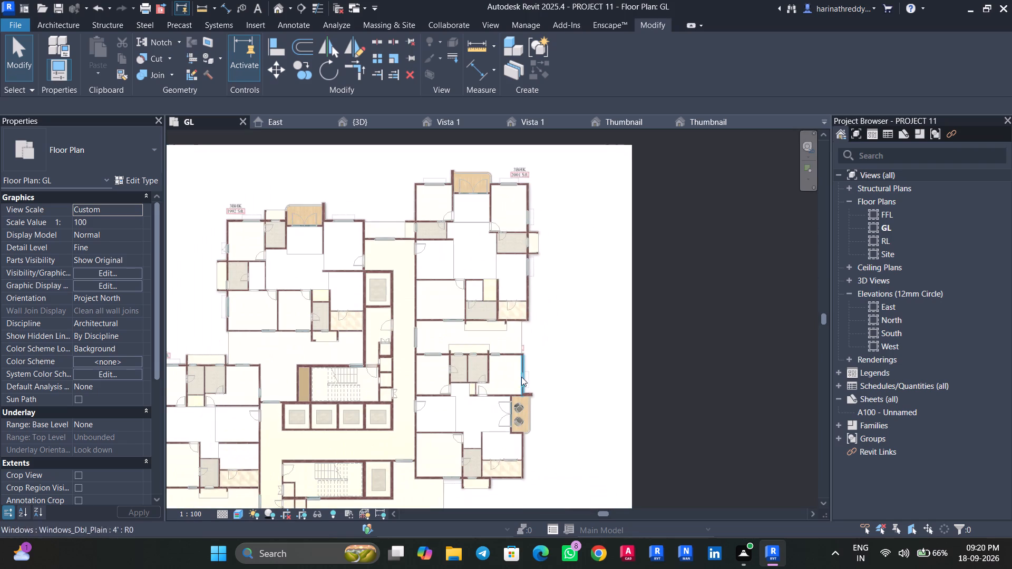
pyautogui.scroll(1, 573, 340)
pyautogui.moveTo(578, 340); pyautogui.dragTo(628, 219, button='middle')
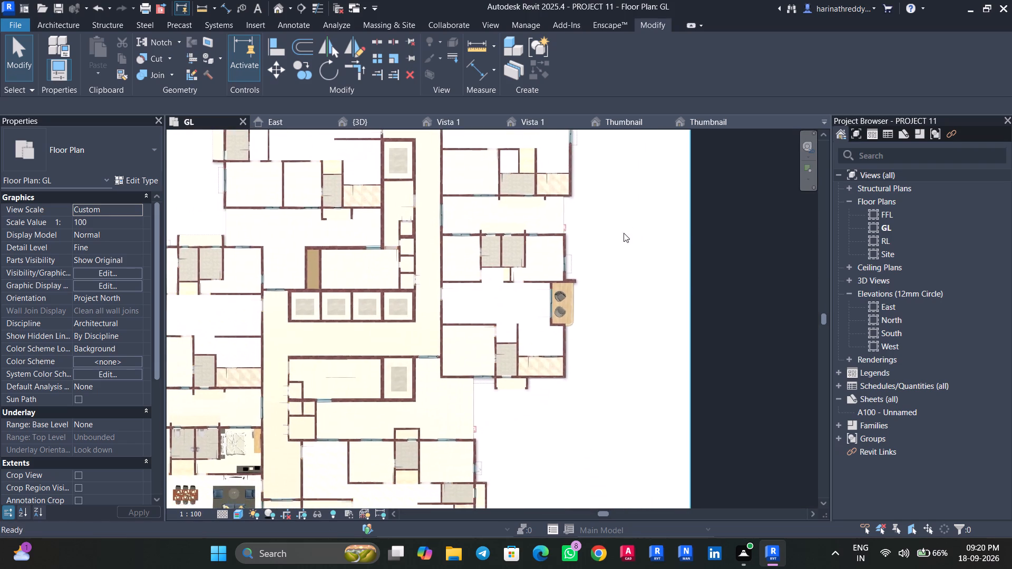
pyautogui.keyDown('ctrl'); pyautogui.click(561, 312); pyautogui.keyUp('ctrl')
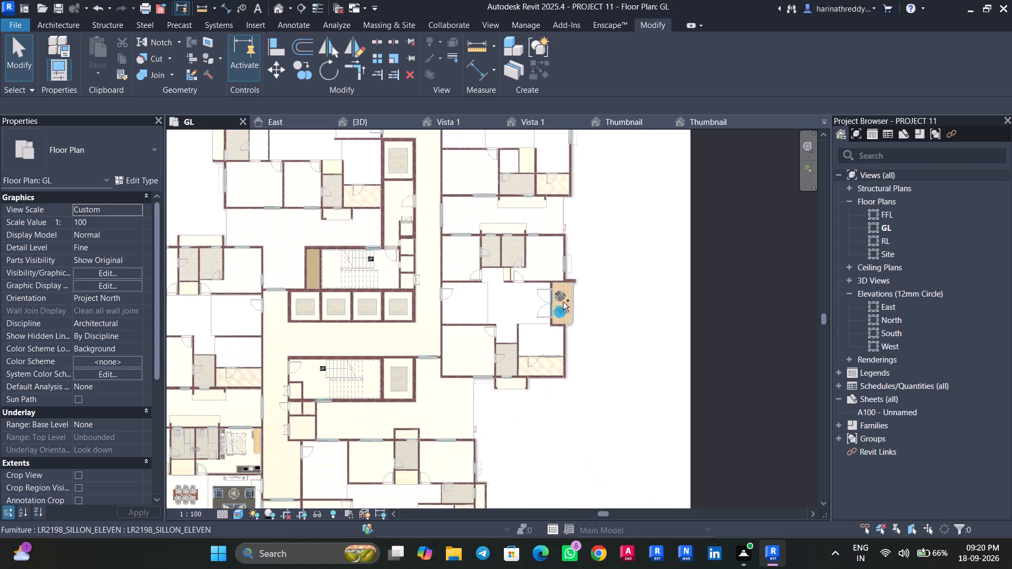
pyautogui.keyDown('ctrl'); pyautogui.click(562, 296); pyautogui.keyUp('ctrl')
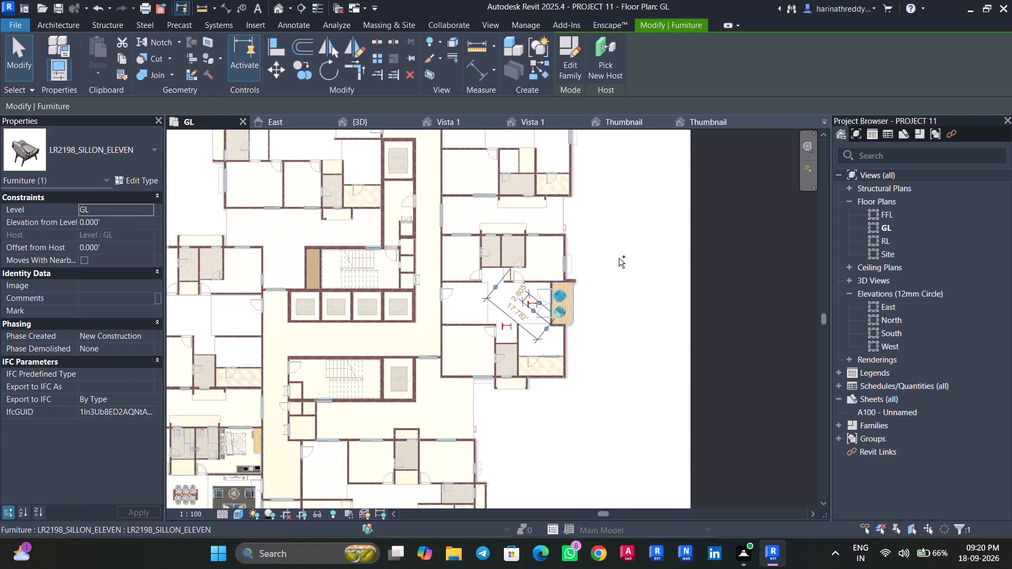
pyautogui.moveTo(619, 257); pyautogui.dragTo(613, 428, button='middle')
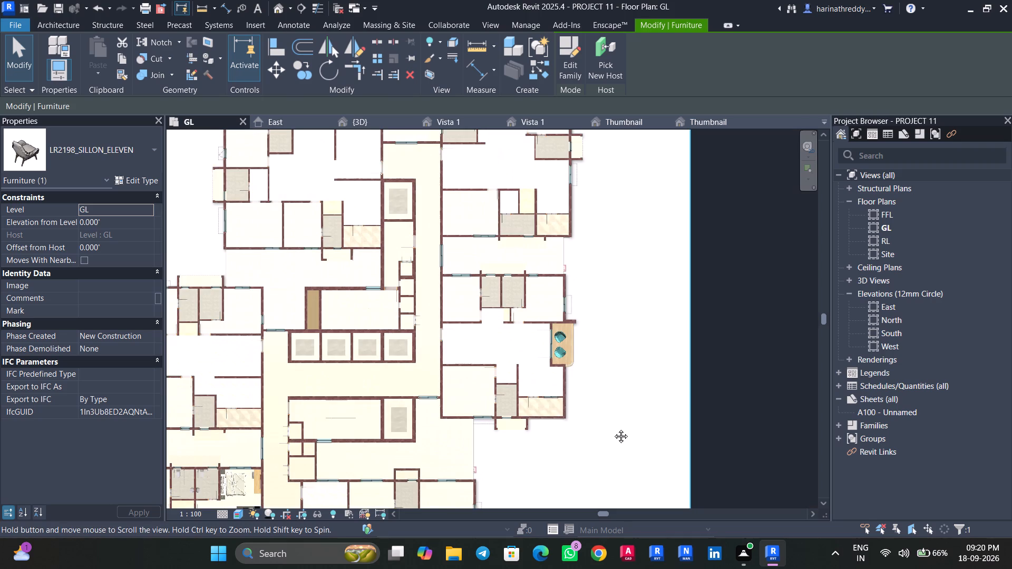
pyautogui.moveTo(613, 428); pyautogui.dragTo(612, 425, button='middle')
pyautogui.click(298, 71)
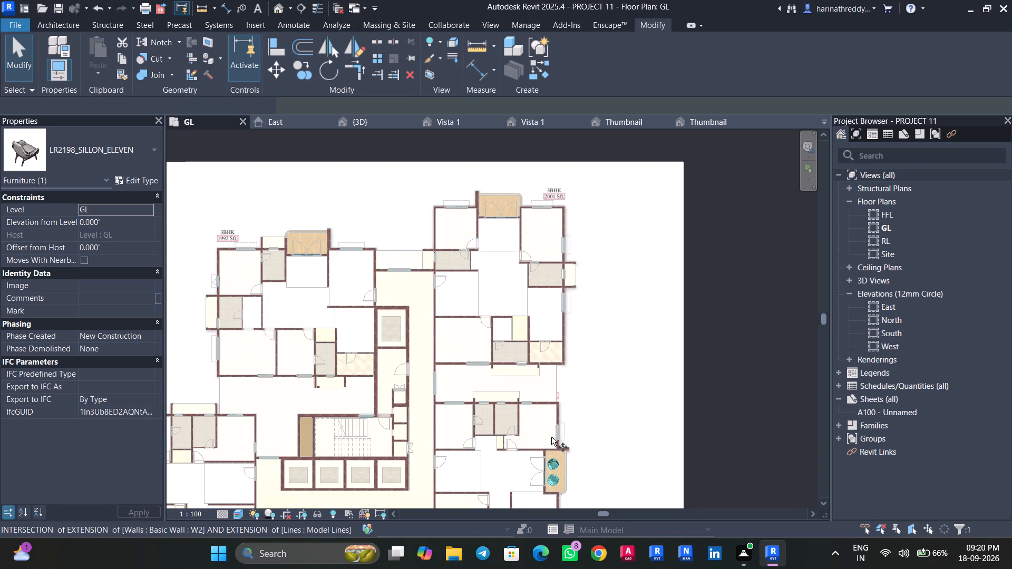
pyautogui.click(563, 475)
pyautogui.moveTo(459, 183); pyautogui.dragTo(420, 332, button='middle')
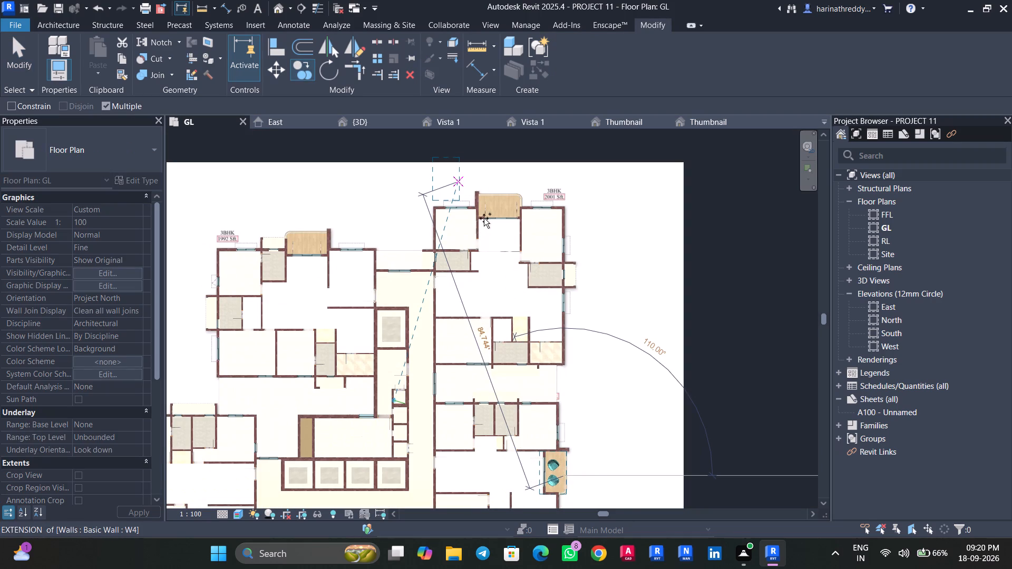
pyautogui.click(486, 328)
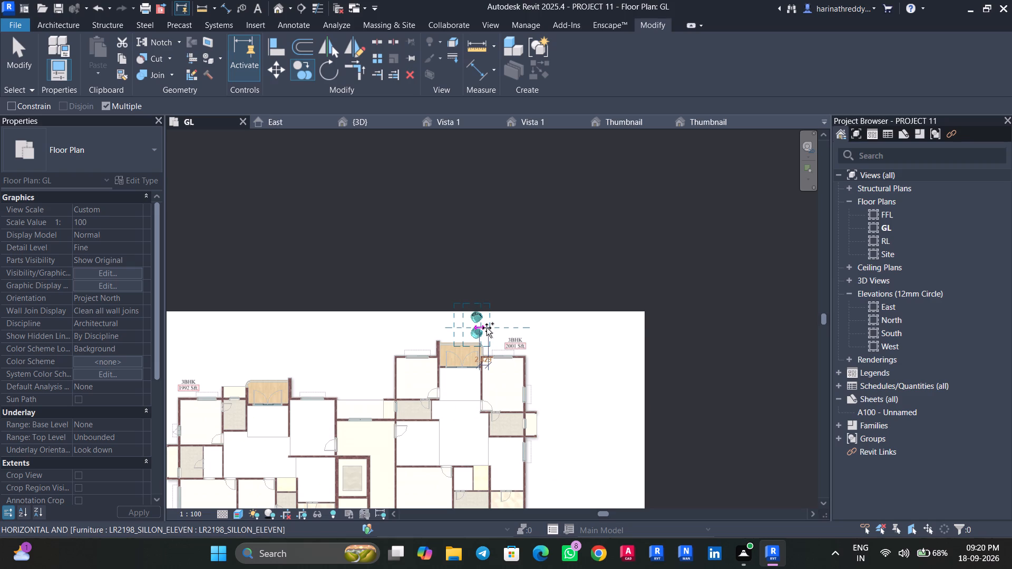
pyautogui.scroll(5, 482, 353)
pyautogui.press('Escape')
pyautogui.press('Escape')
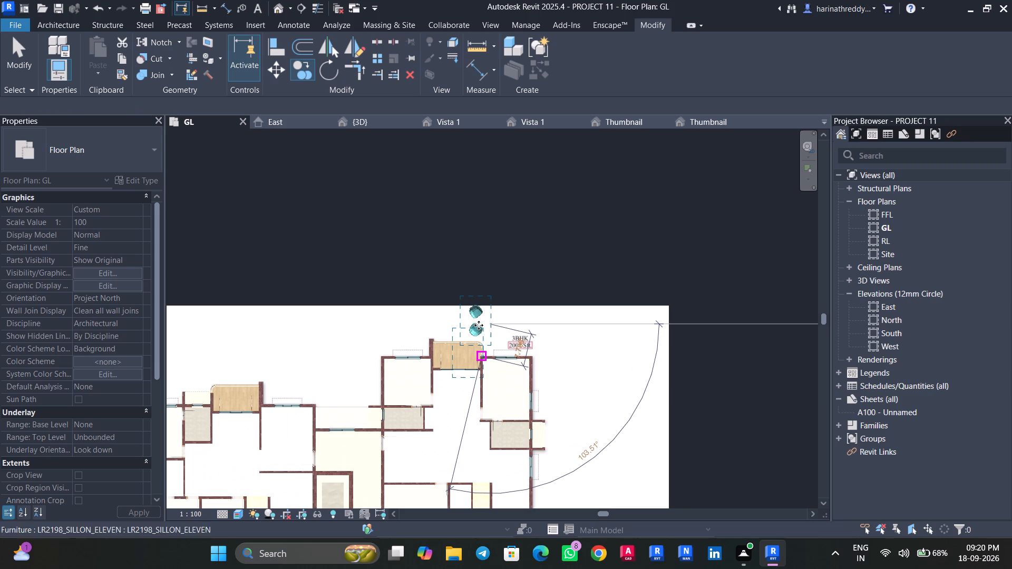
pyautogui.press('Escape')
pyautogui.press('Escape')
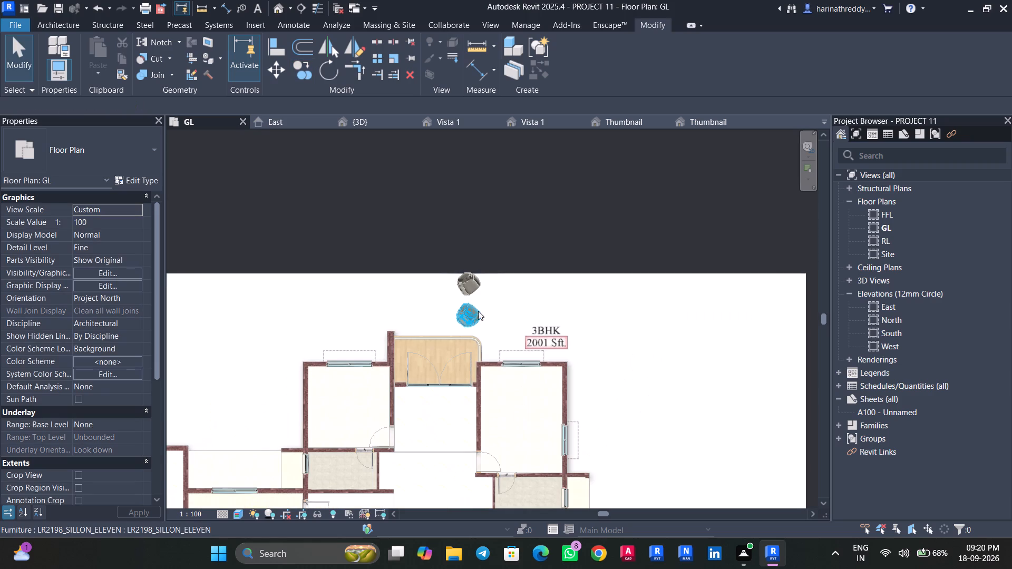
# Make a copy of the armchair pair outside the 2001 Sft. flat's north balcony, rotated 90° about the pair's centre.
pyautogui.scroll(4, 481, 300)
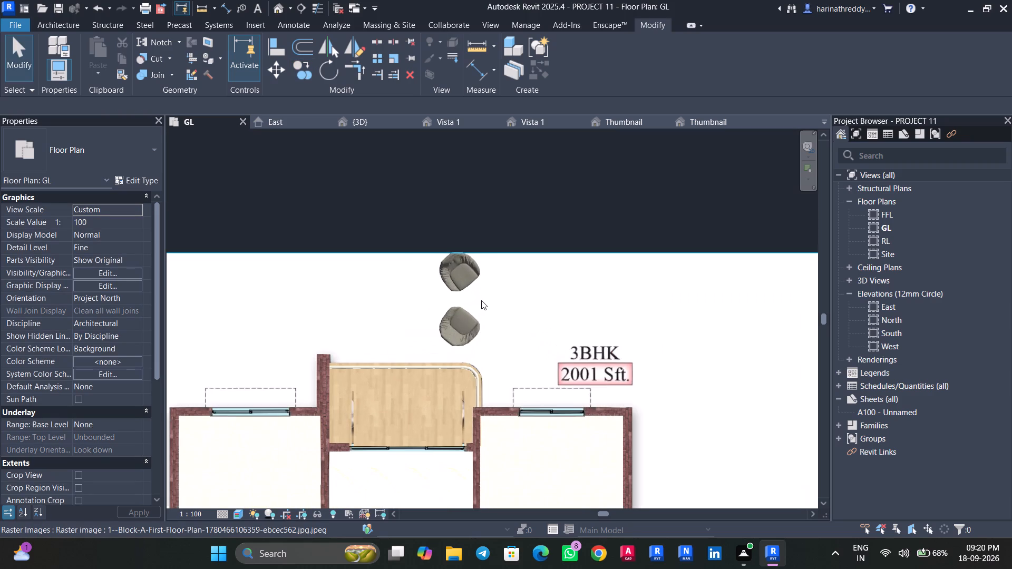
pyautogui.keyDown('ctrl'); pyautogui.click(466, 276); pyautogui.keyUp('ctrl')
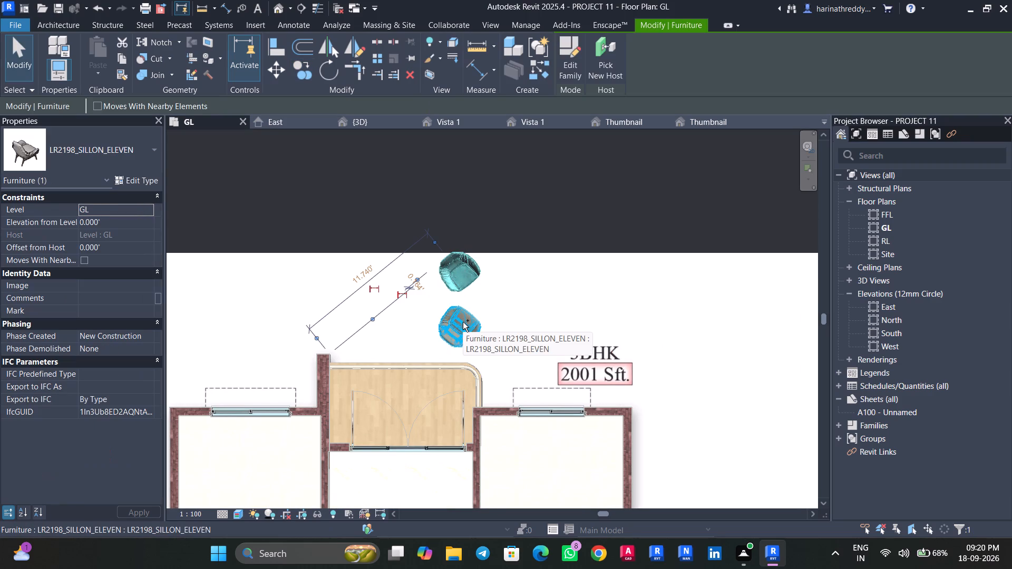
pyautogui.keyDown('ctrl'); pyautogui.click(463, 322); pyautogui.keyUp('ctrl')
pyautogui.click(331, 70)
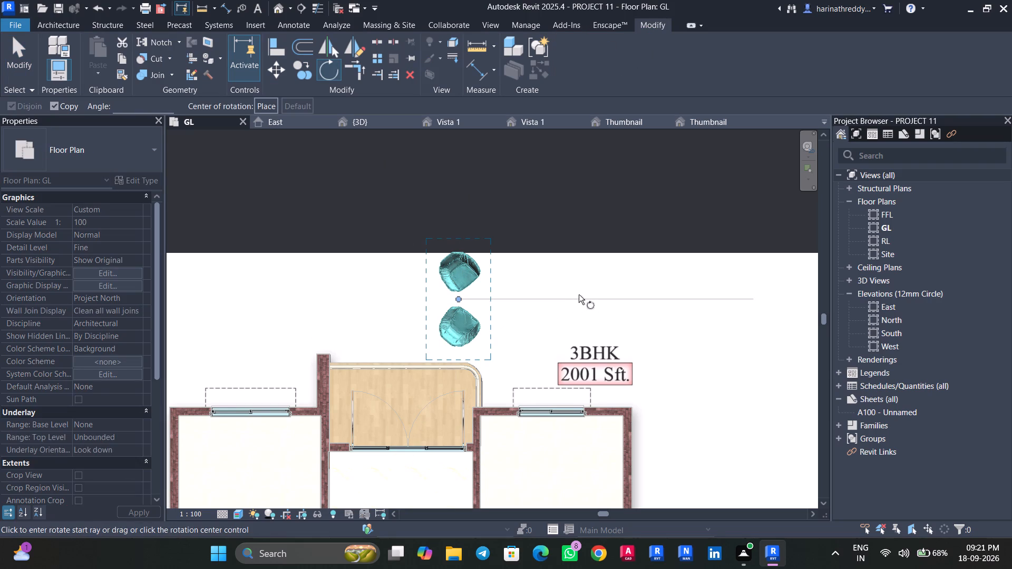
pyautogui.click(579, 295)
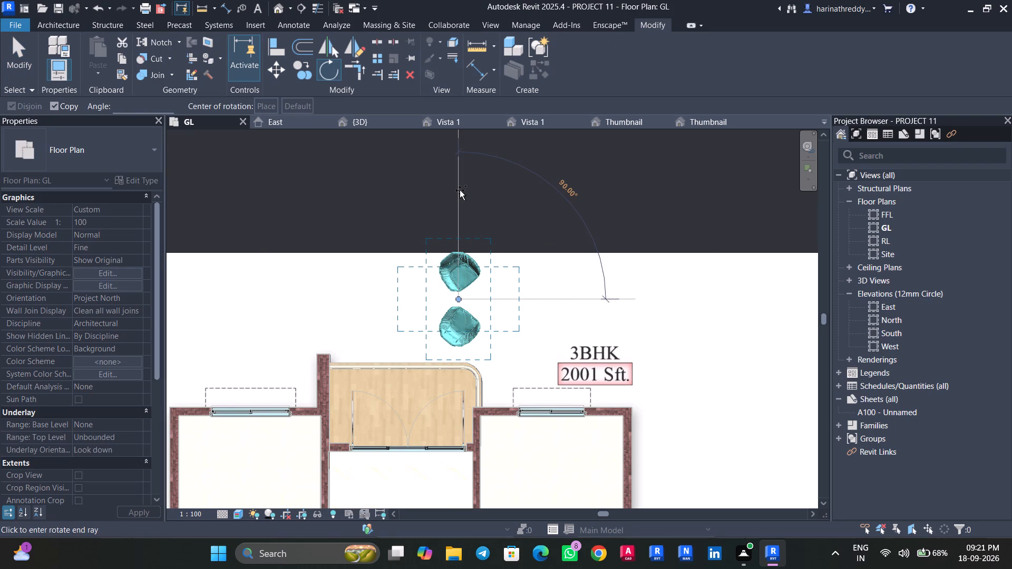
pyautogui.click(460, 190)
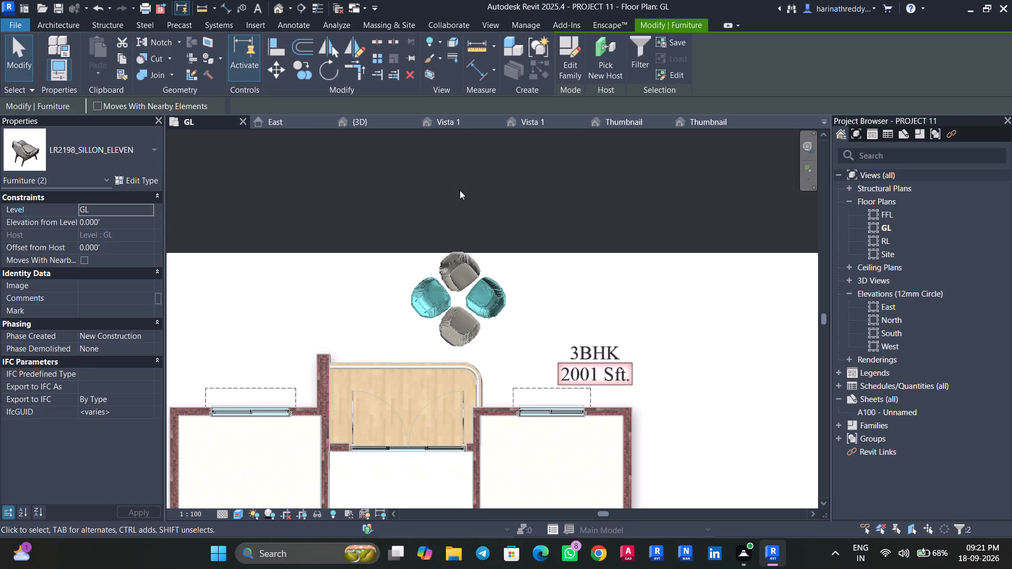
pyautogui.press('Escape')
pyautogui.press('Escape')
pyautogui.press('Escape')
pyautogui.press('Escape')
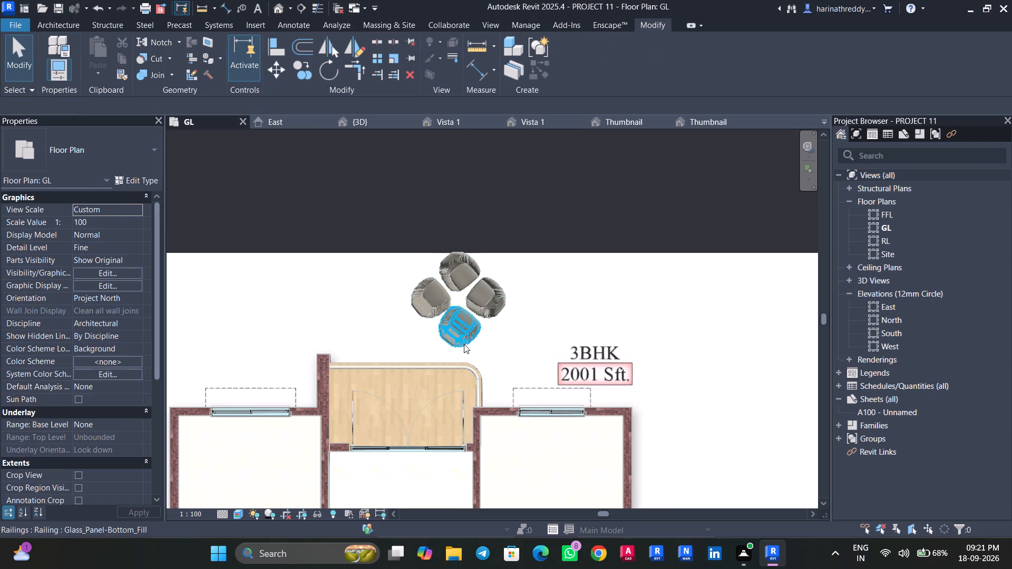
# Delete the two original unrotated armchairs outside the 2001 Sft. flat's north balcony, keeping the rotated pair.
pyautogui.keyDown('ctrl'); pyautogui.click(457, 332); pyautogui.keyUp('ctrl')
pyautogui.keyDown('ctrl'); pyautogui.click(455, 279); pyautogui.keyUp('ctrl')
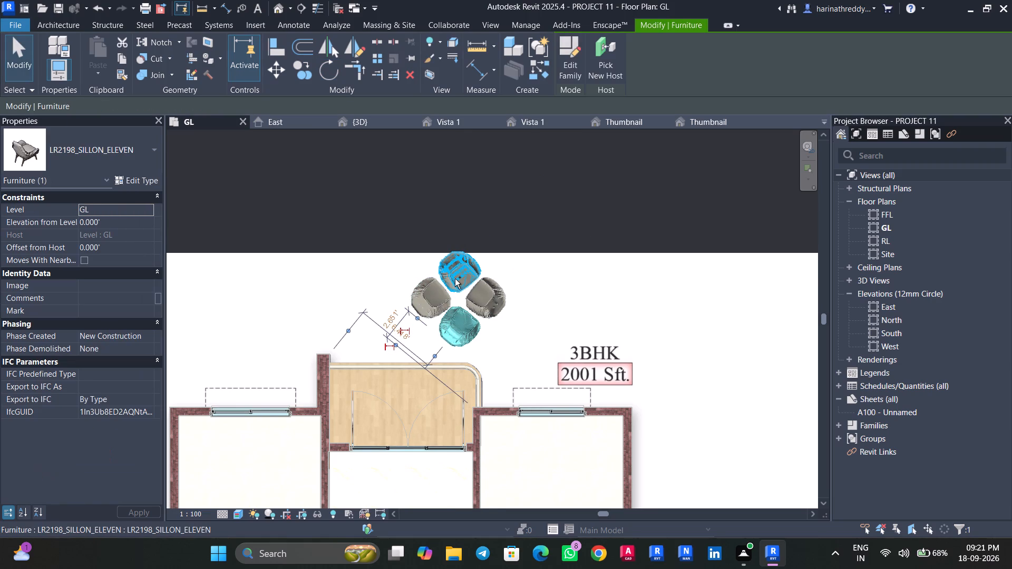
pyautogui.press('Delete')
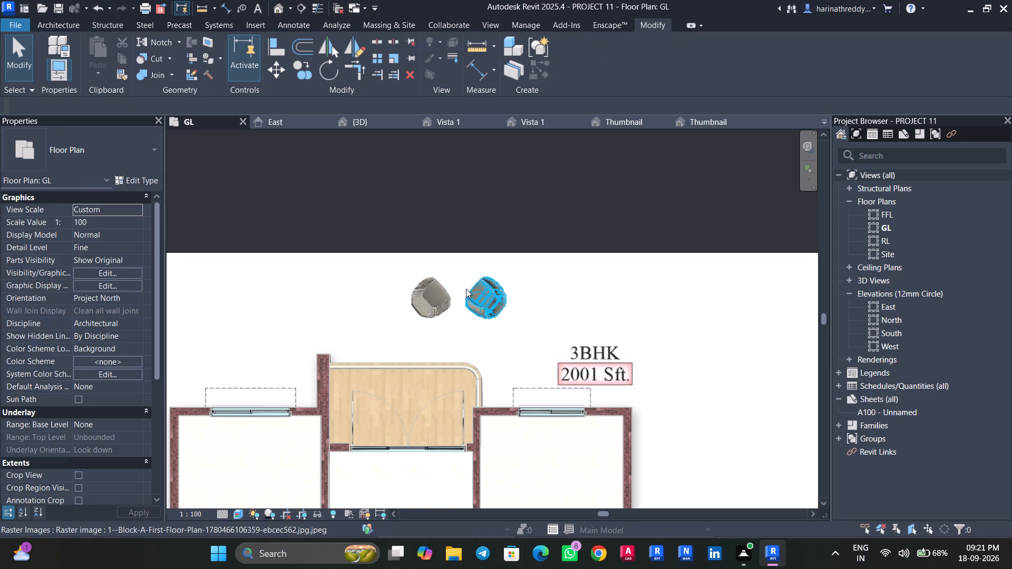
pyautogui.press('Escape')
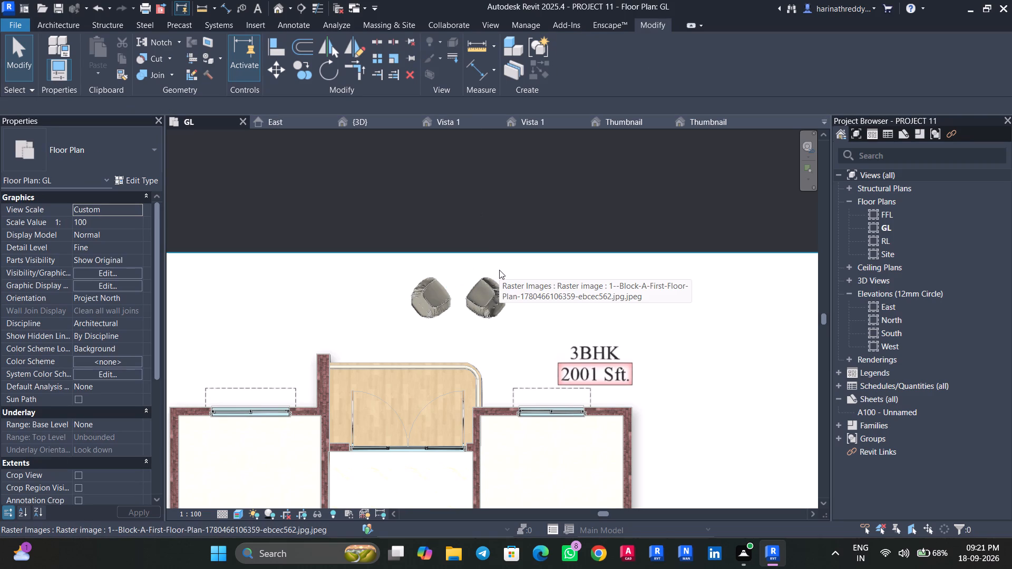
# Move the rotated armchair pair about 9 ft onto the 2001 Sft. flat's north balcony, up to its railing.
pyautogui.keyDown('ctrl'); pyautogui.click(422, 287); pyautogui.keyUp('ctrl')
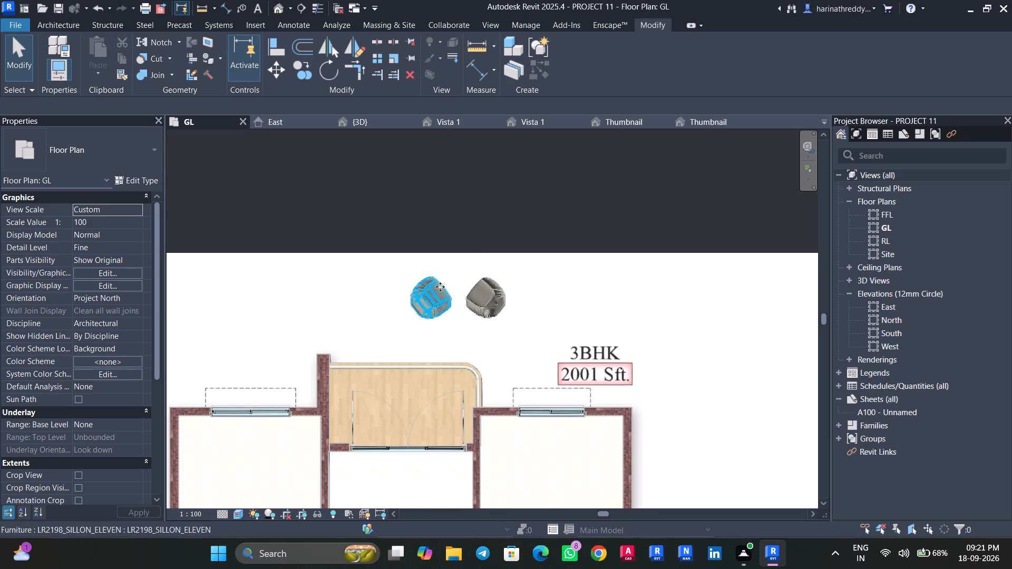
pyautogui.keyDown('ctrl'); pyautogui.click(480, 304); pyautogui.keyUp('ctrl')
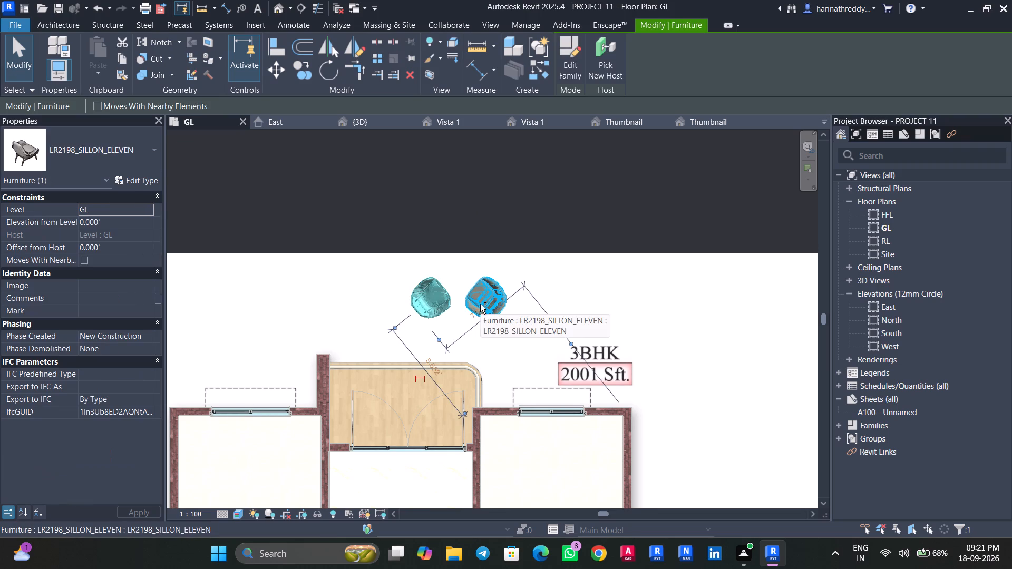
pyautogui.click(272, 64)
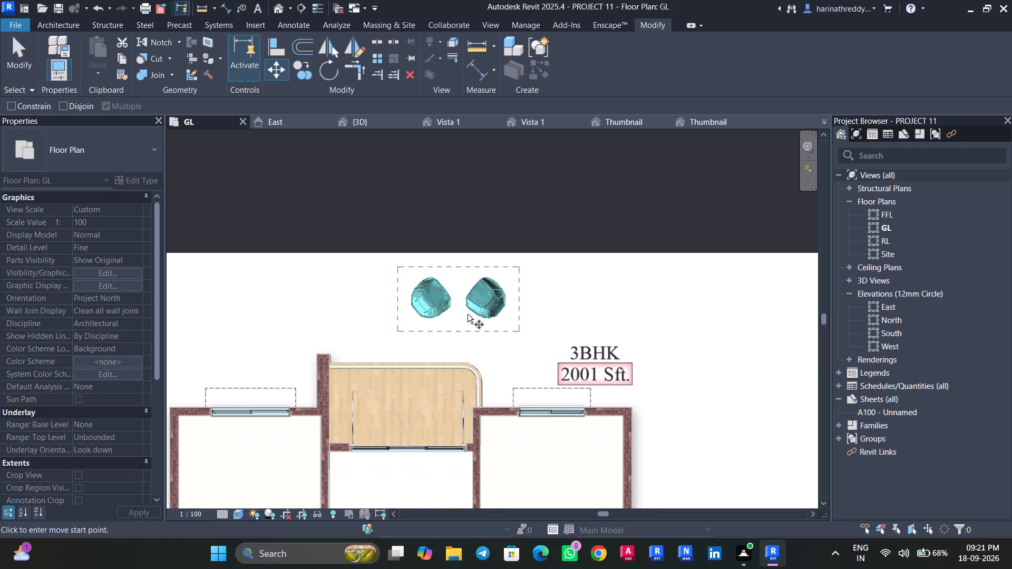
pyautogui.scroll(9, 455, 266)
pyautogui.click(457, 266)
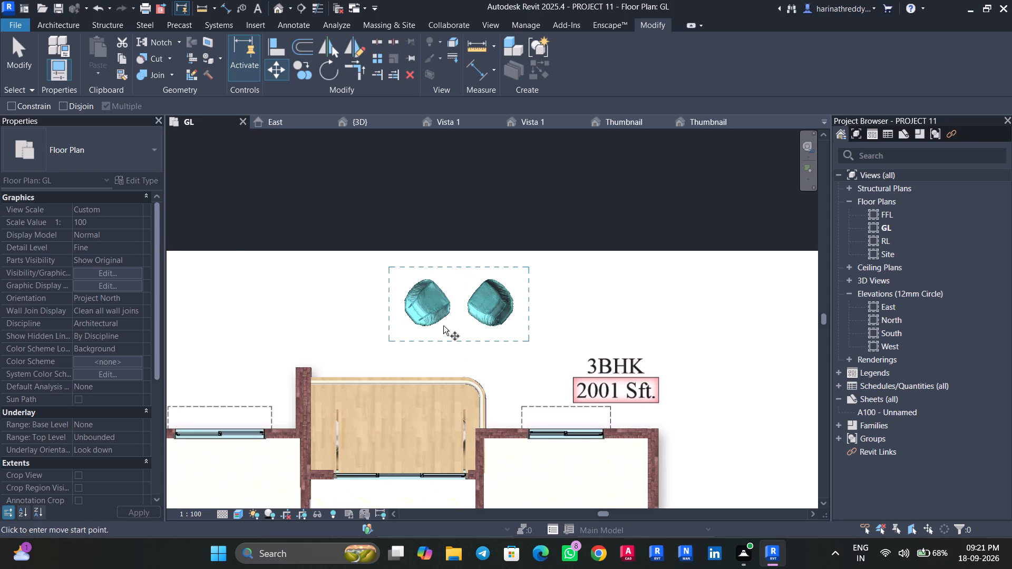
pyautogui.scroll(-12, 440, 391)
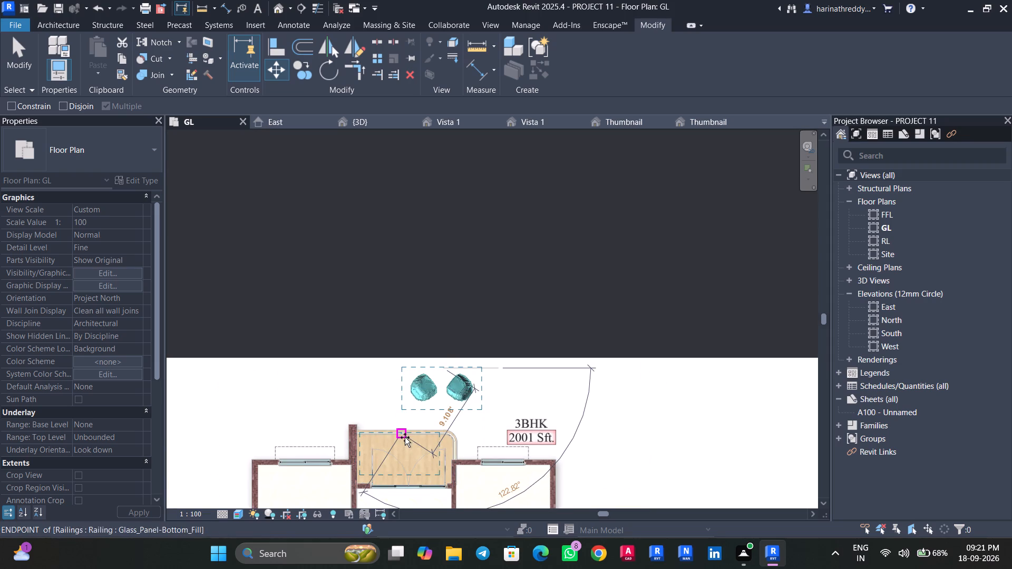
pyautogui.scroll(4, 404, 433)
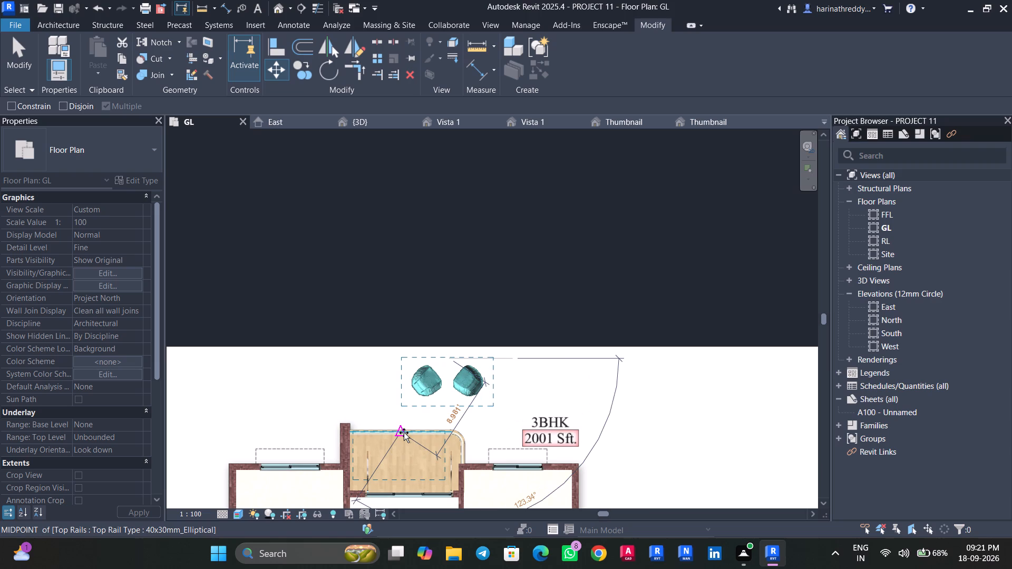
pyautogui.click(404, 433)
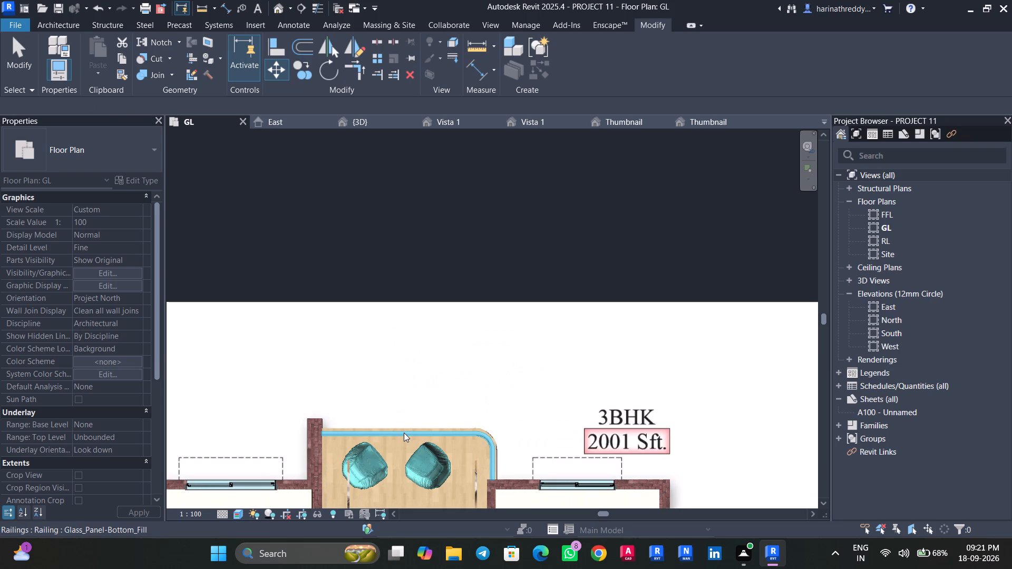
pyautogui.scroll(-17, 401, 351)
pyautogui.press('Escape')
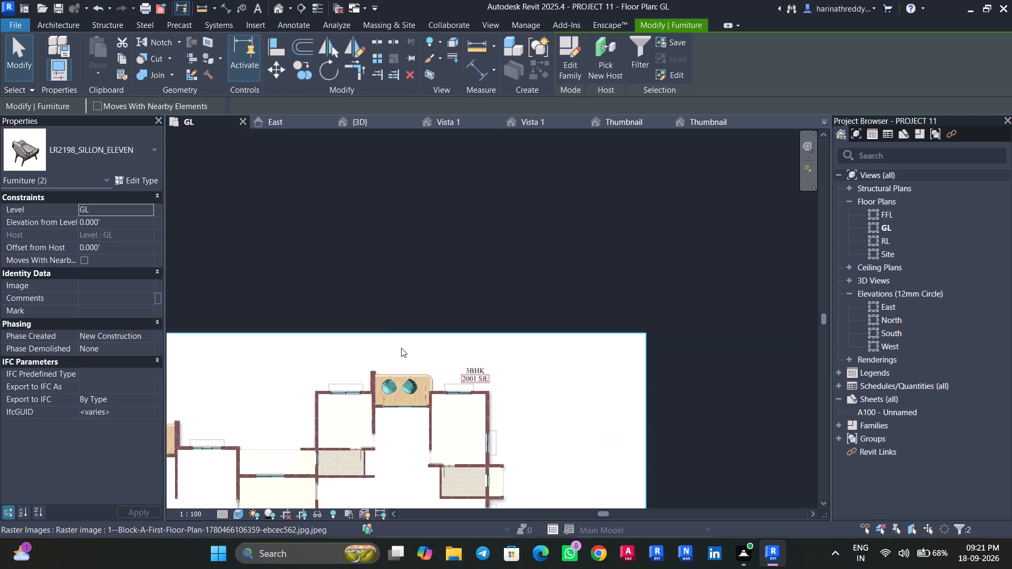
pyautogui.press('Escape')
pyautogui.press('Escape')
pyautogui.press('Escape')
pyautogui.press('Escape')
# Move the armchair pair from the 2001 Sft. flat's north balcony to the 1992 Sft. flat's north balcony, centred along its outer edge.
pyautogui.scroll(4, 290, 326)
pyautogui.moveTo(337, 313); pyautogui.dragTo(398, 214, button='middle')
pyautogui.scroll(10, 573, 259)
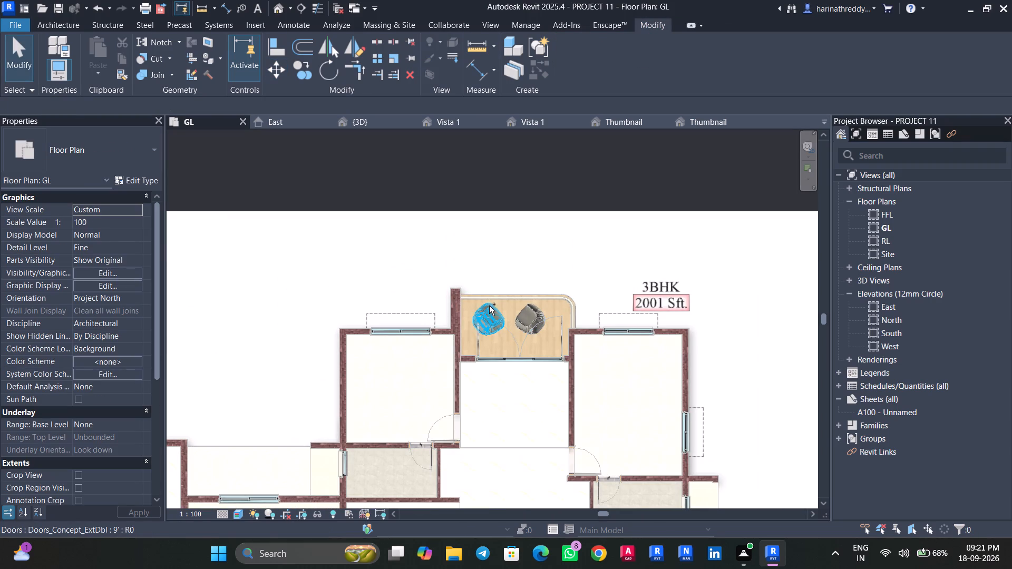
pyautogui.keyDown('ctrl'); pyautogui.click(489, 306); pyautogui.keyUp('ctrl')
pyautogui.keyDown('ctrl'); pyautogui.click(536, 318); pyautogui.keyUp('ctrl')
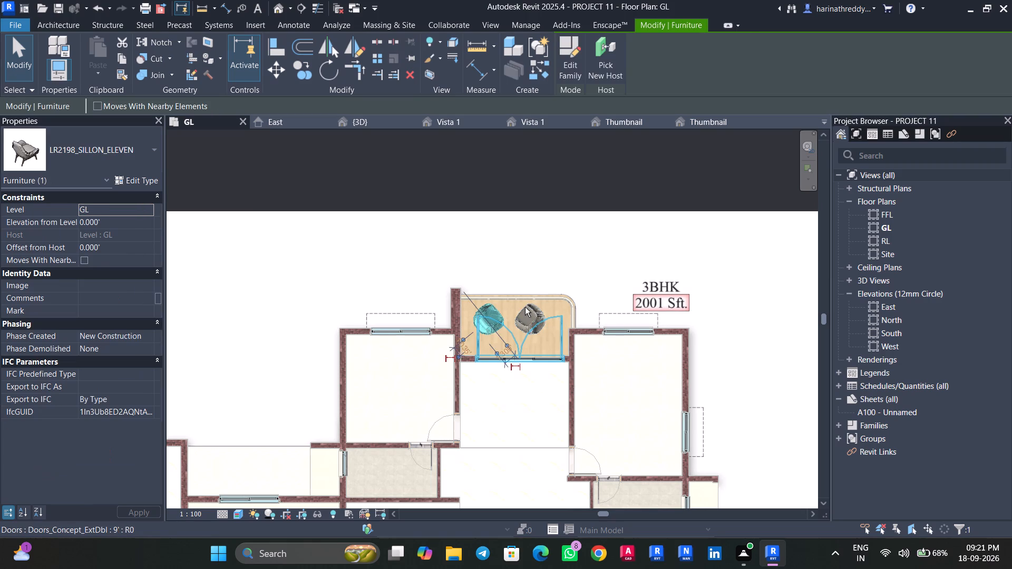
pyautogui.press('Escape')
pyautogui.press('Escape')
pyautogui.keyDown('ctrl'); pyautogui.click(524, 307); pyautogui.keyUp('ctrl')
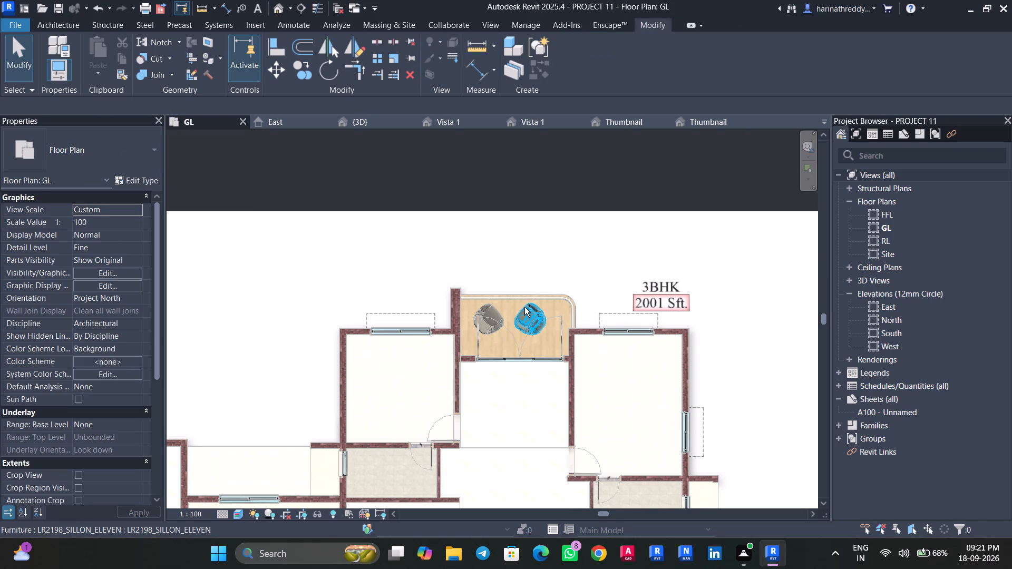
pyautogui.keyDown('ctrl'); pyautogui.click(486, 309); pyautogui.keyUp('ctrl')
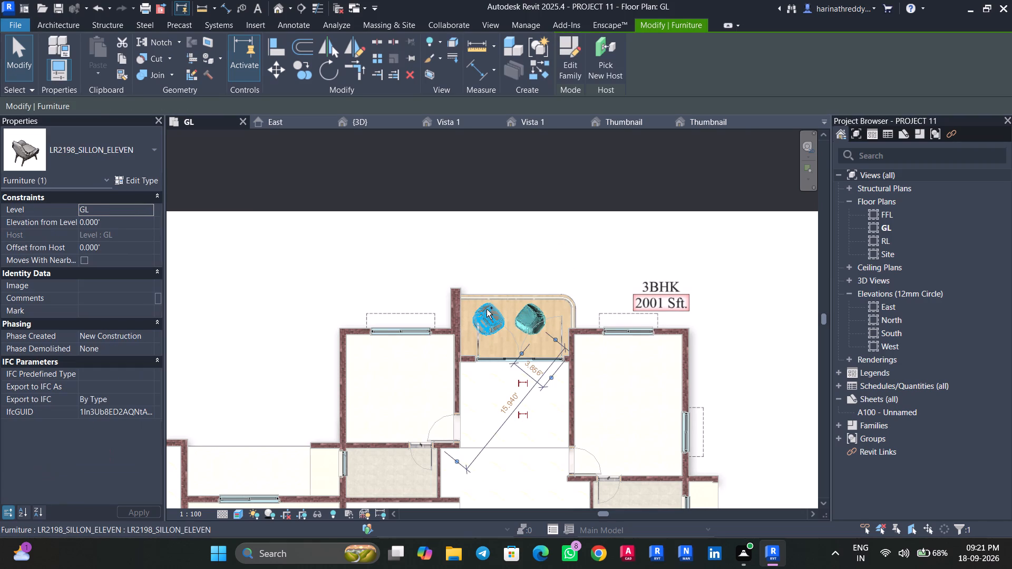
pyautogui.scroll(-3, 486, 309)
pyautogui.scroll(1, 488, 305)
pyautogui.scroll(-2, 488, 305)
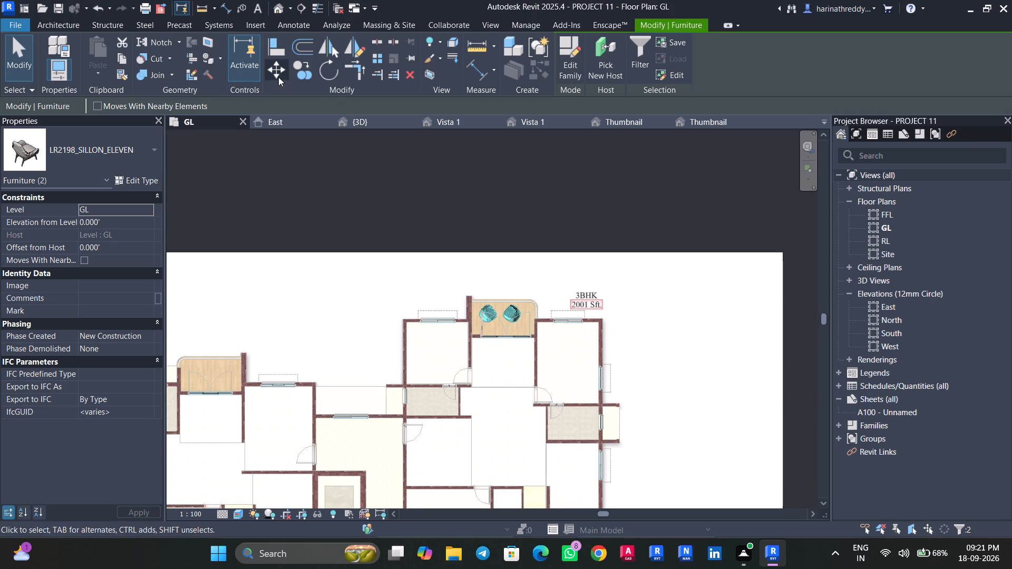
pyautogui.click(276, 72)
pyautogui.scroll(11, 502, 302)
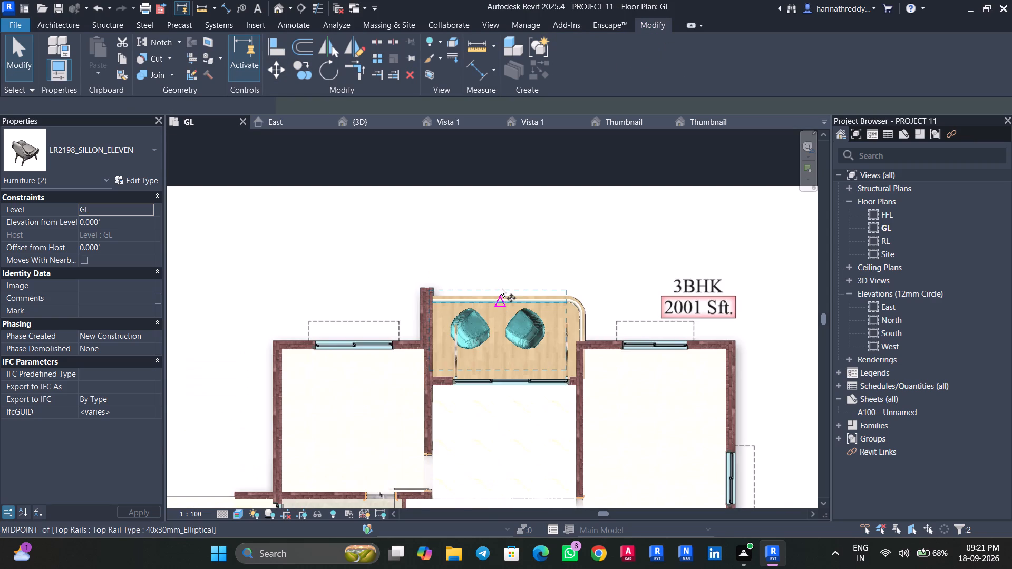
pyautogui.click(500, 272)
pyautogui.scroll(-12, 500, 307)
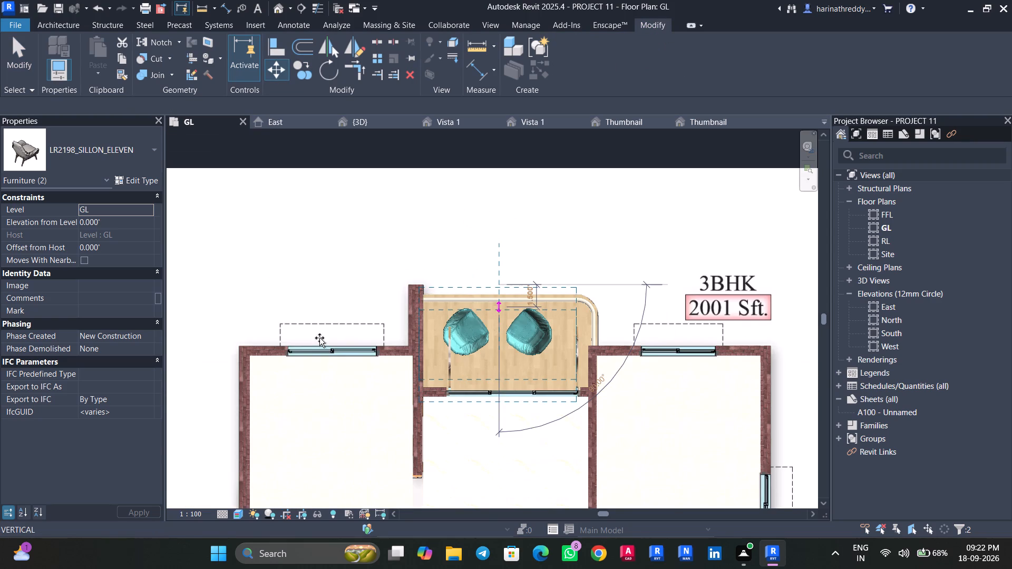
pyautogui.moveTo(254, 323); pyautogui.dragTo(631, 285, button='middle')
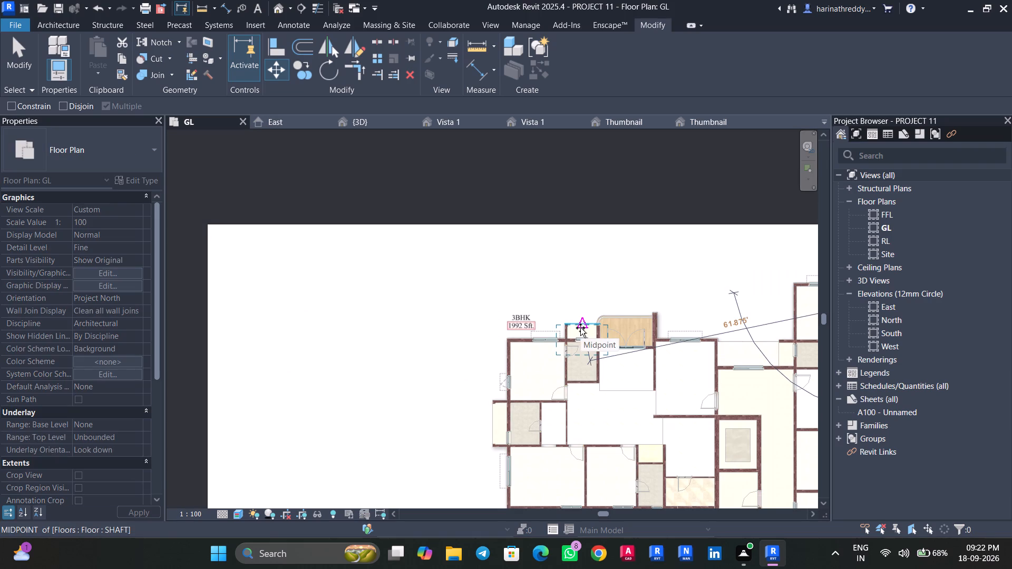
pyautogui.scroll(9, 630, 313)
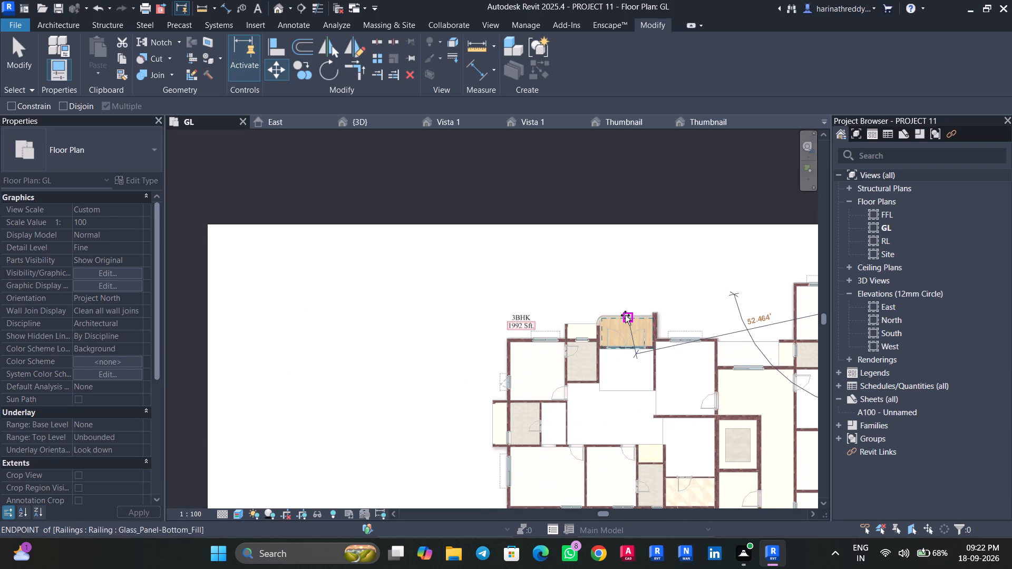
pyautogui.scroll(9, 623, 315)
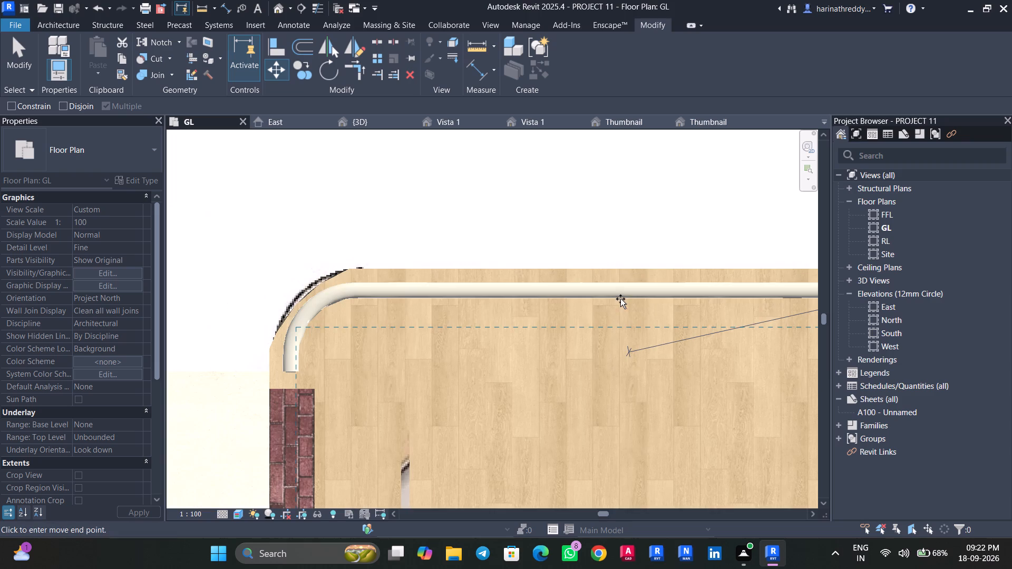
pyautogui.scroll(-7, 615, 270)
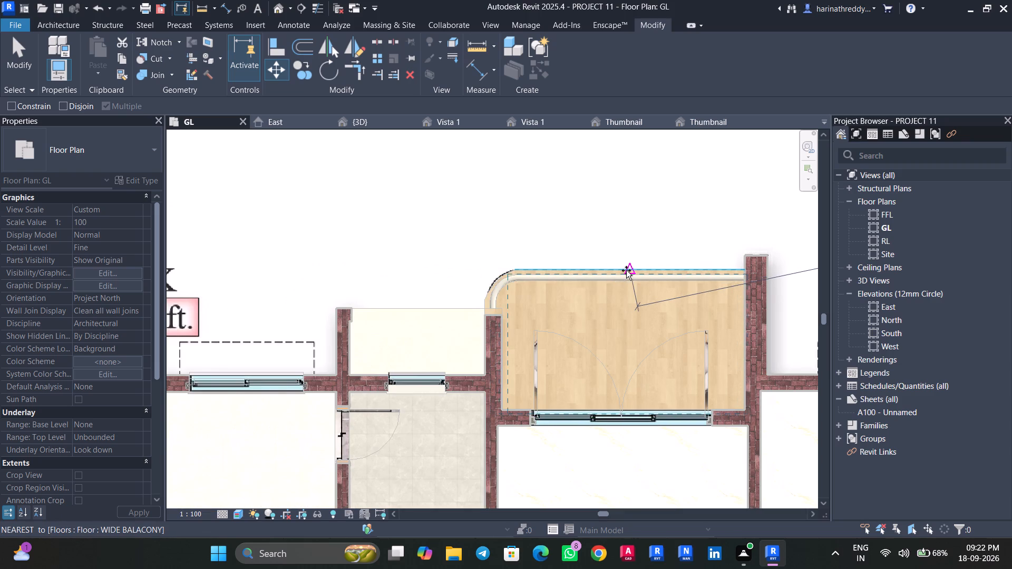
pyautogui.click(629, 270)
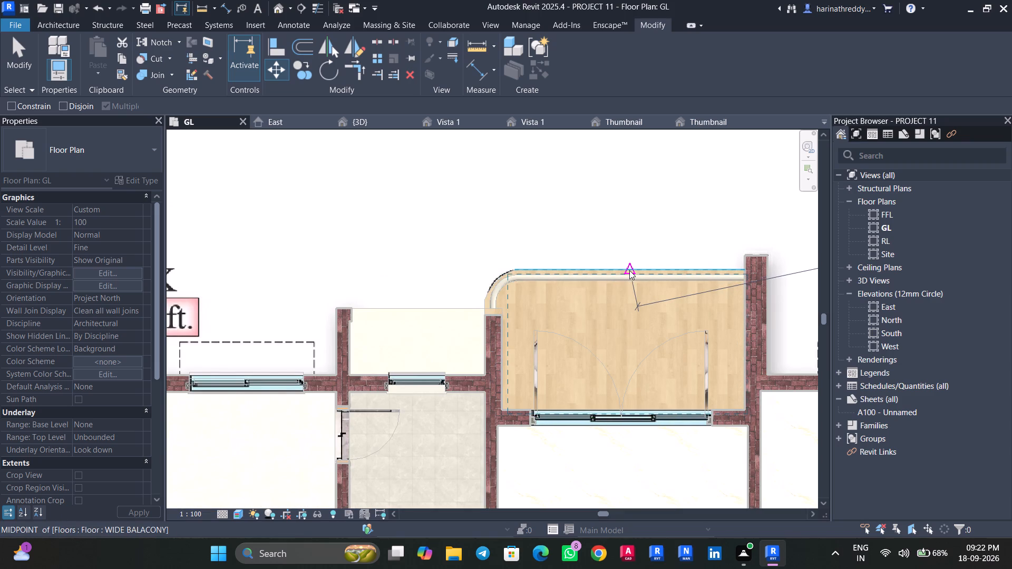
pyautogui.press('Escape')
pyautogui.press('Escape')
pyautogui.press('Escape')
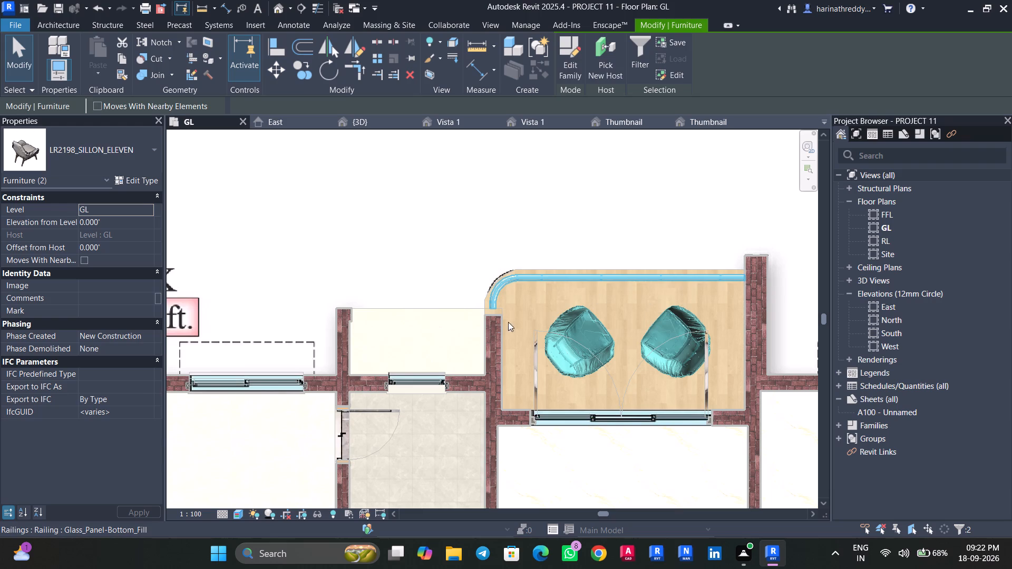
pyautogui.press('Escape')
# Copy the armchair pair from the 1992 Sft. flat's north balcony back onto the 2001 Sft. flat's north balcony.
pyautogui.scroll(-6, 482, 363)
pyautogui.scroll(1, 484, 362)
pyautogui.scroll(-13, 484, 362)
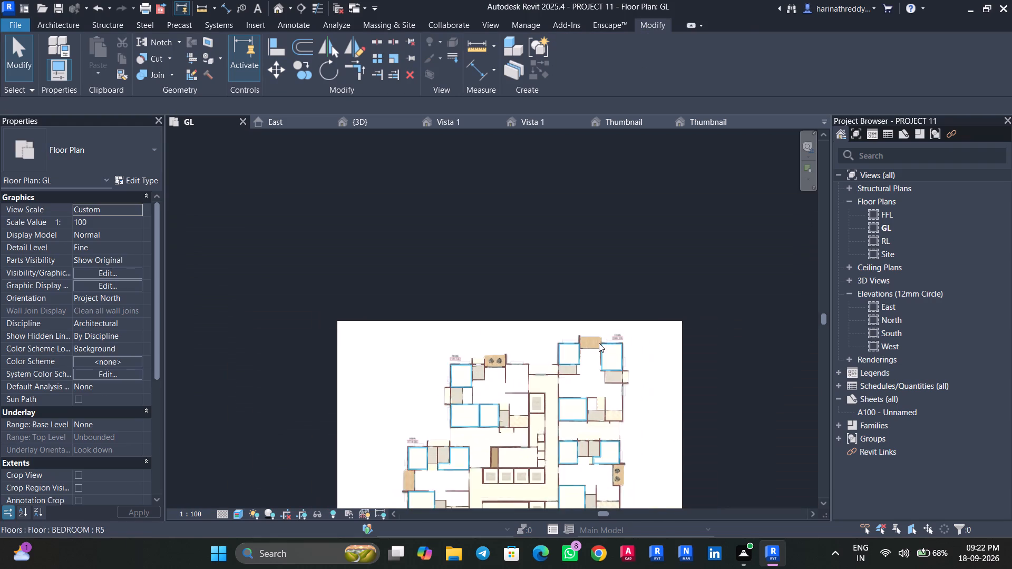
pyautogui.scroll(-1, 599, 339)
pyautogui.scroll(9, 599, 339)
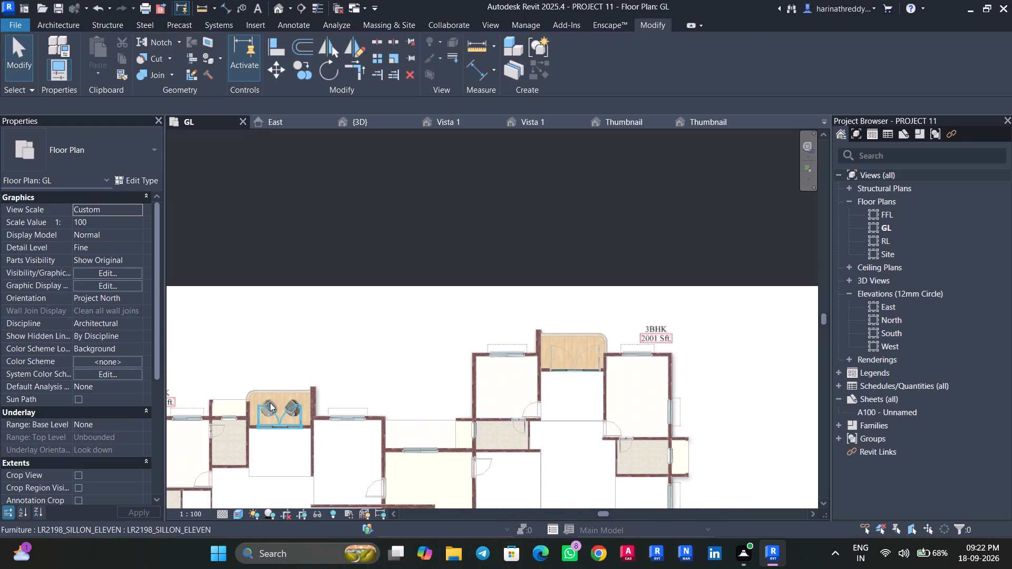
pyautogui.scroll(4, 283, 399)
pyautogui.keyDown('ctrl'); pyautogui.click(262, 406); pyautogui.keyUp('ctrl')
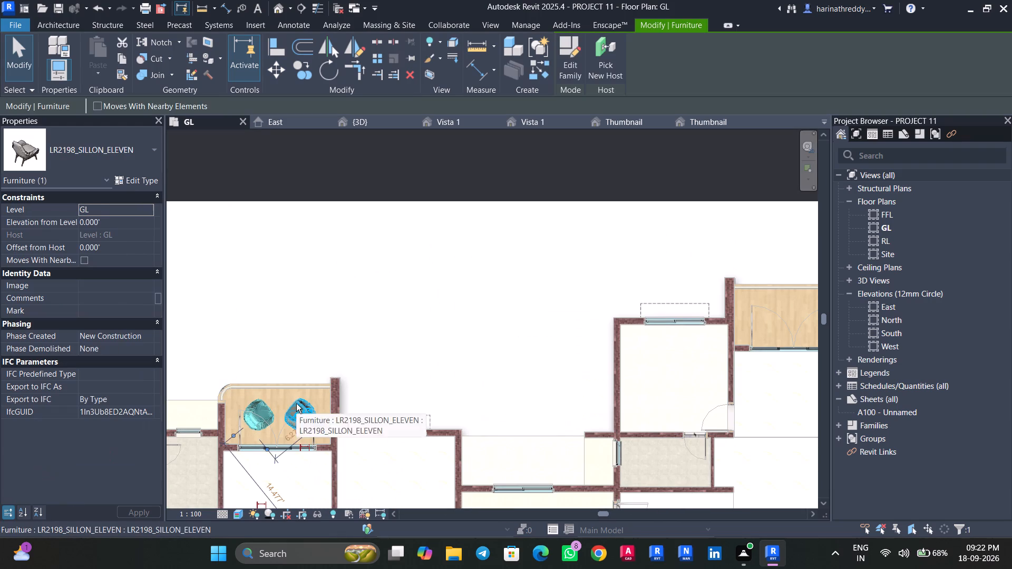
pyautogui.keyDown('ctrl'); pyautogui.click(296, 404); pyautogui.keyUp('ctrl')
pyautogui.click(298, 72)
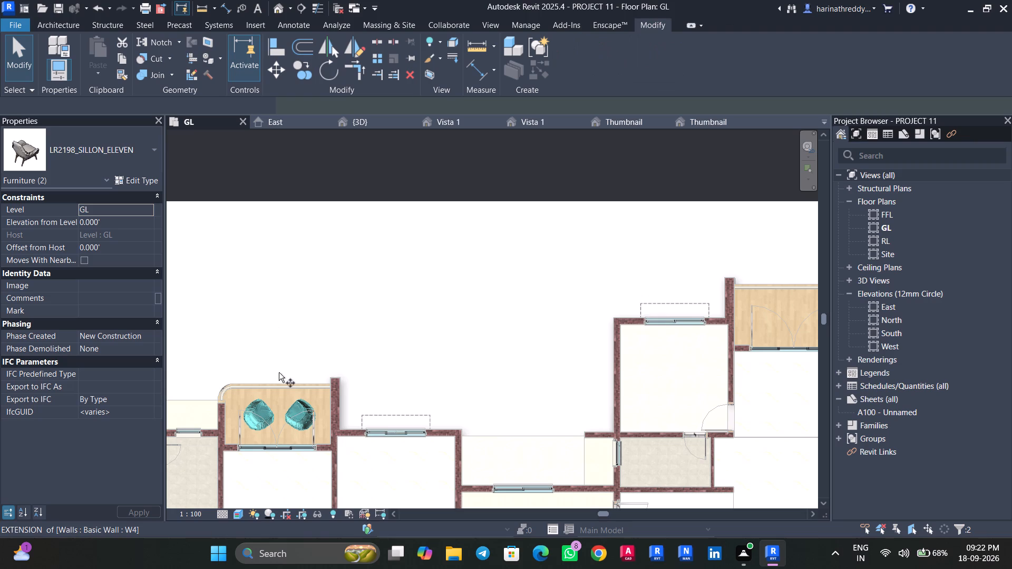
pyautogui.click(280, 387)
pyautogui.moveTo(554, 329); pyautogui.dragTo(244, 362, button='middle')
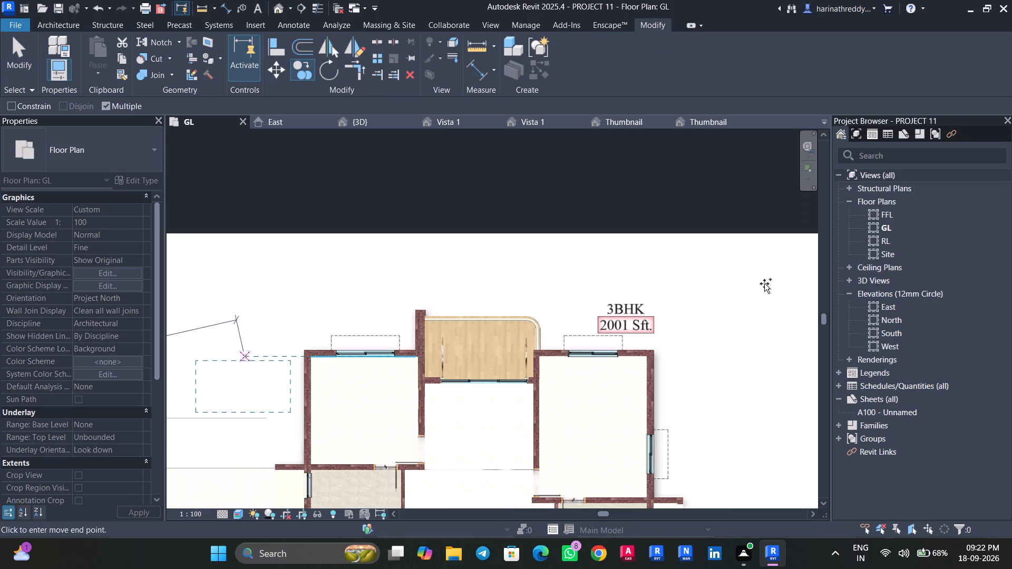
pyautogui.scroll(10, 503, 332)
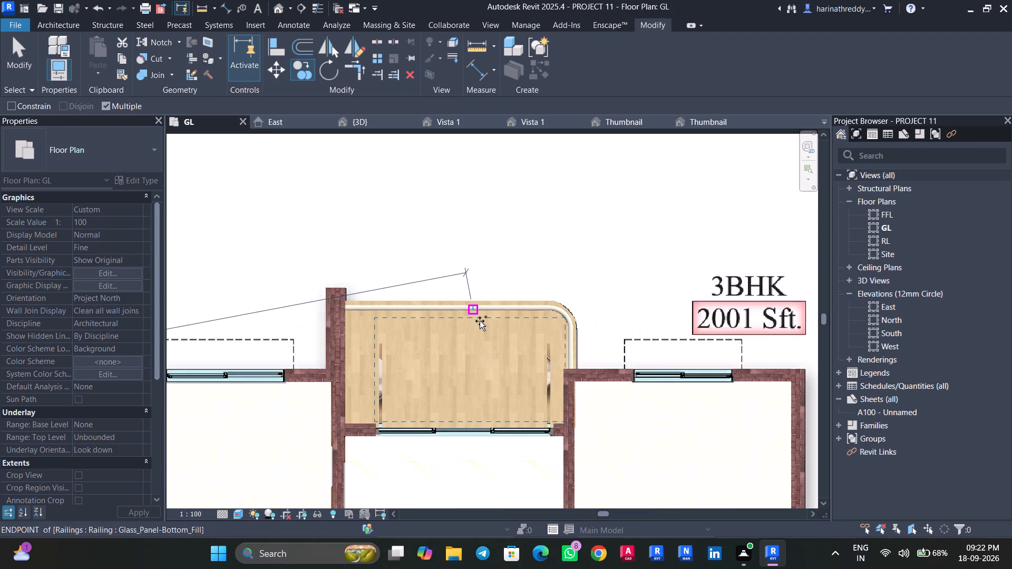
pyautogui.click(430, 280)
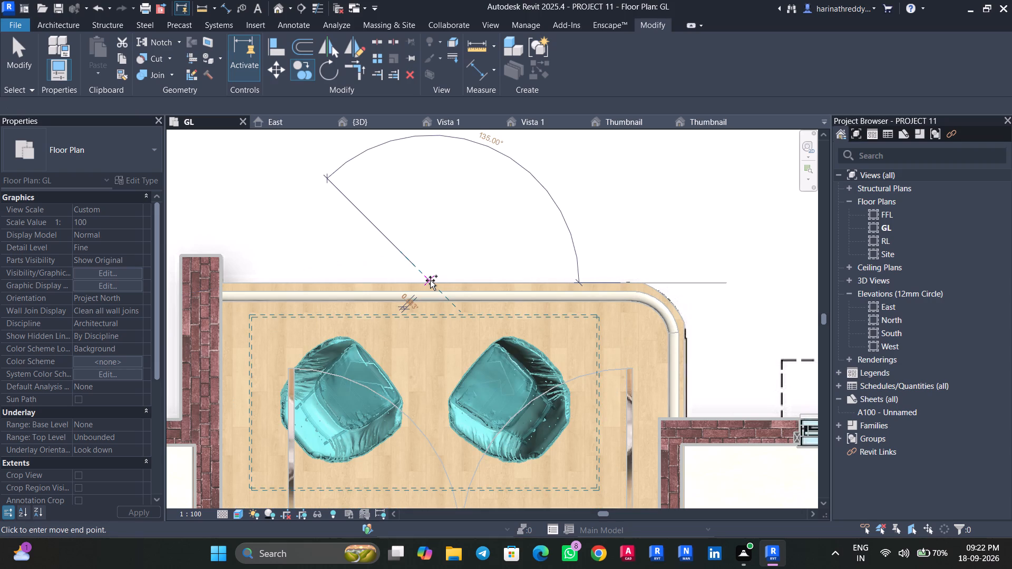
pyautogui.press('Escape')
pyautogui.press('Escape')
pyautogui.press('Escape')
pyautogui.press('Escape')
# Copy the armchair pair from the 1992 Sft. flat's north balcony to the open area just outside the 1711 Sft. flat's west balcony.
pyautogui.scroll(-4, 394, 256)
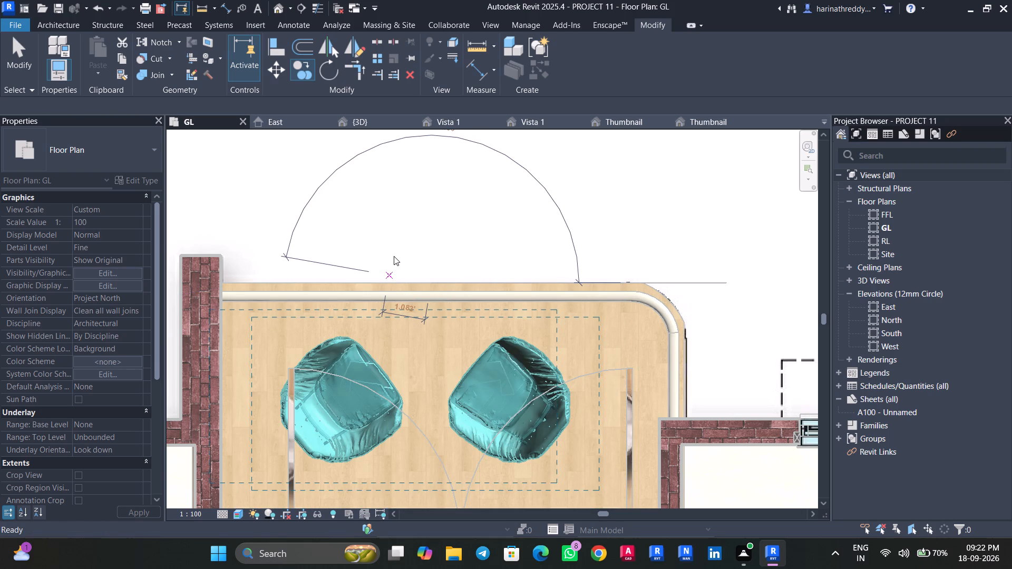
pyautogui.scroll(-18, 394, 256)
pyautogui.scroll(3, 208, 425)
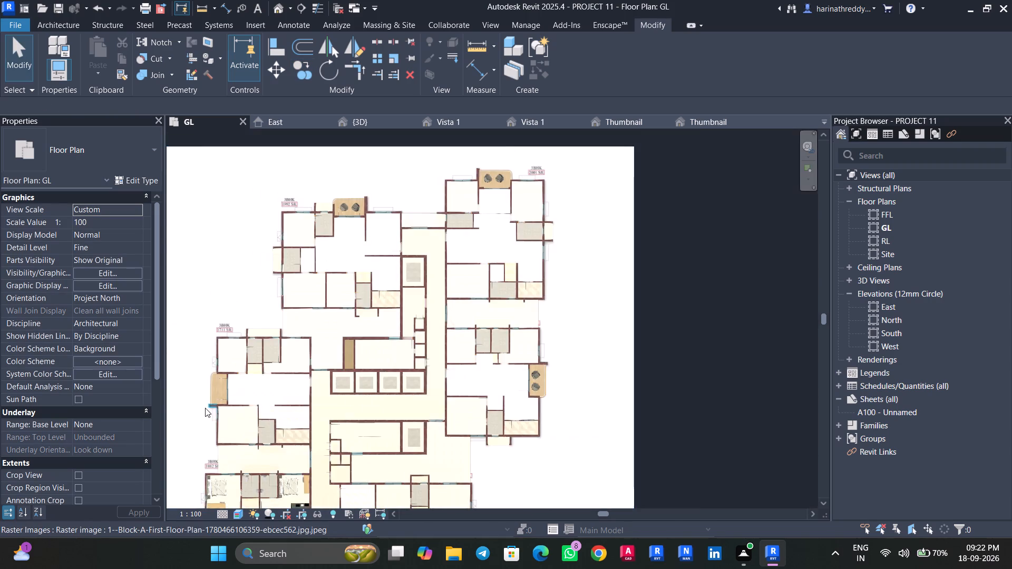
pyautogui.scroll(3, 202, 407)
pyautogui.moveTo(200, 402); pyautogui.dragTo(327, 203, button='middle')
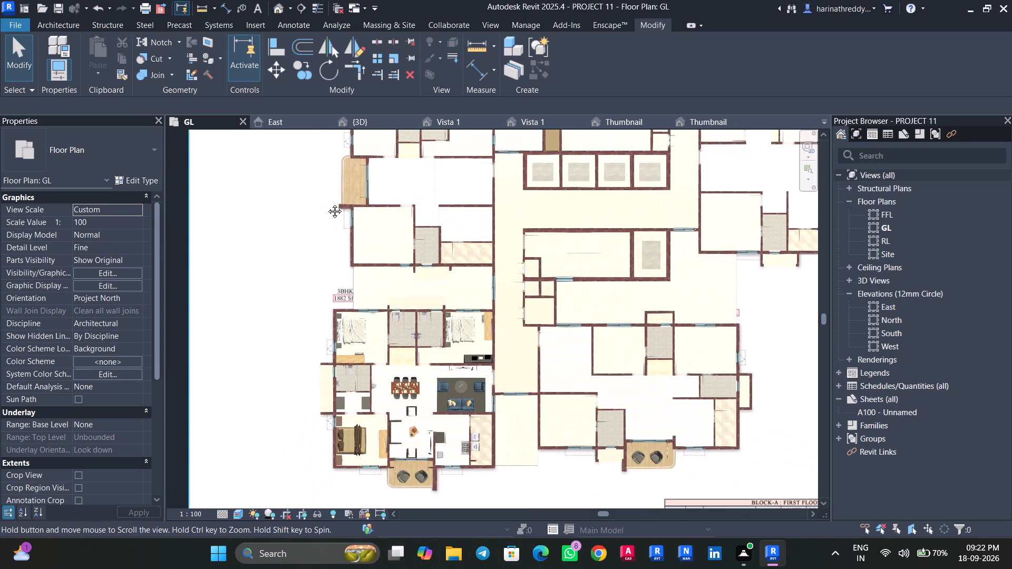
pyautogui.moveTo(327, 203); pyautogui.dragTo(310, 312, button='middle')
pyautogui.scroll(1, 307, 313)
pyautogui.scroll(-4, 307, 313)
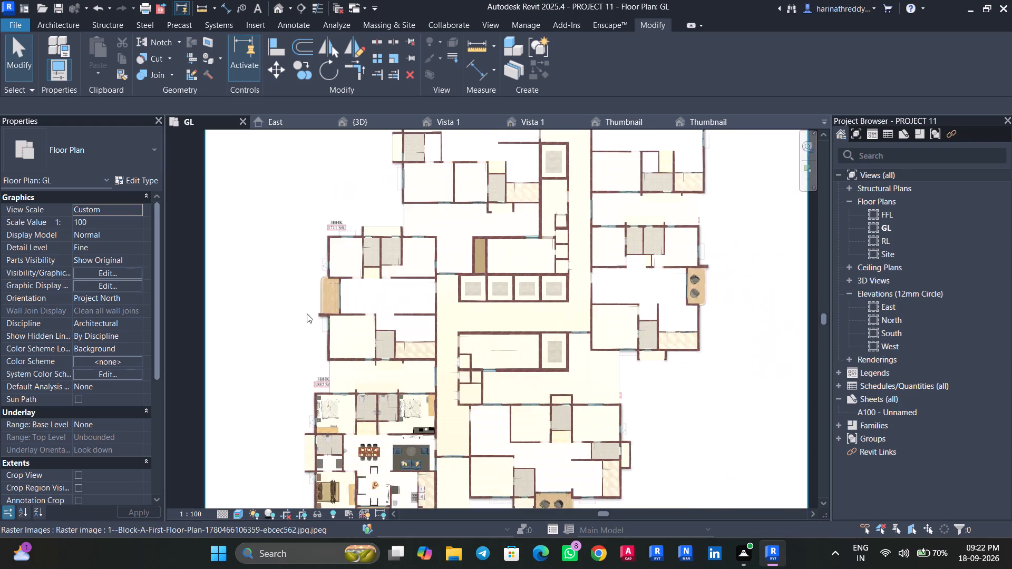
pyautogui.press('Escape')
pyautogui.press('Escape')
pyautogui.moveTo(337, 199); pyautogui.dragTo(337, 263, button='middle')
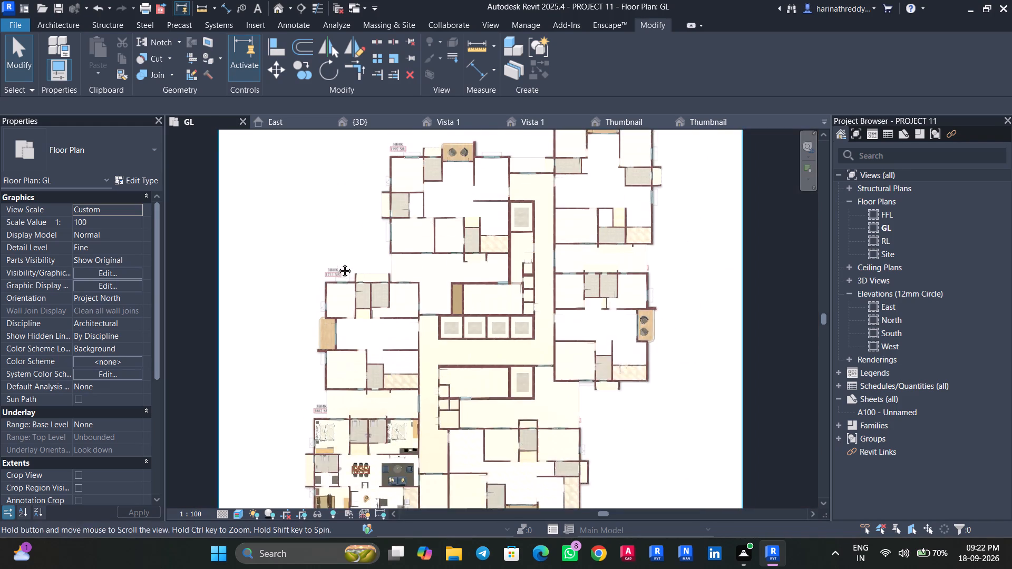
pyautogui.moveTo(337, 263); pyautogui.dragTo(337, 281, button='middle')
pyautogui.scroll(9, 455, 176)
pyautogui.keyDown('ctrl'); pyautogui.click(458, 201); pyautogui.keyUp('ctrl')
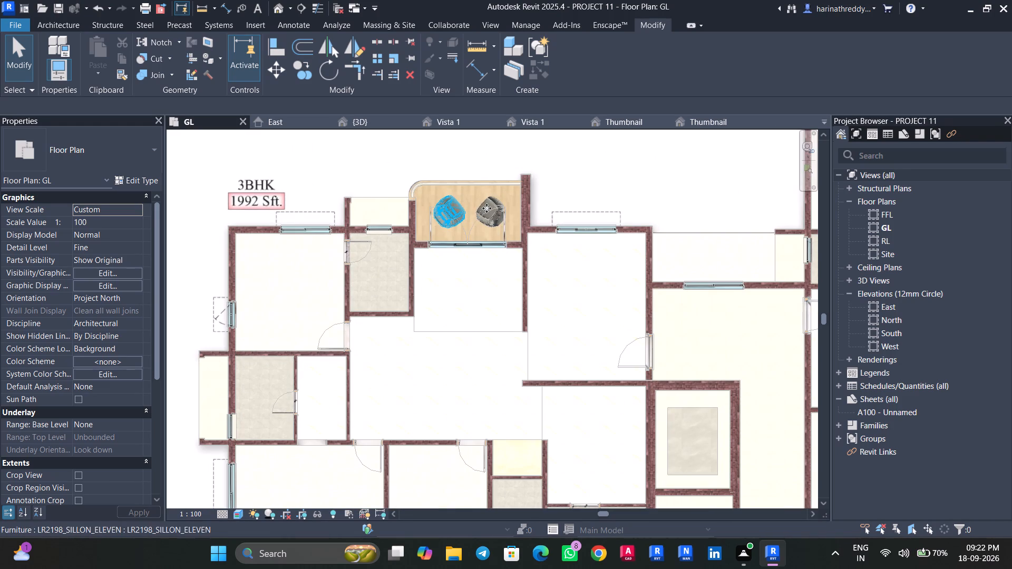
pyautogui.keyDown('ctrl'); pyautogui.click(488, 202); pyautogui.keyUp('ctrl')
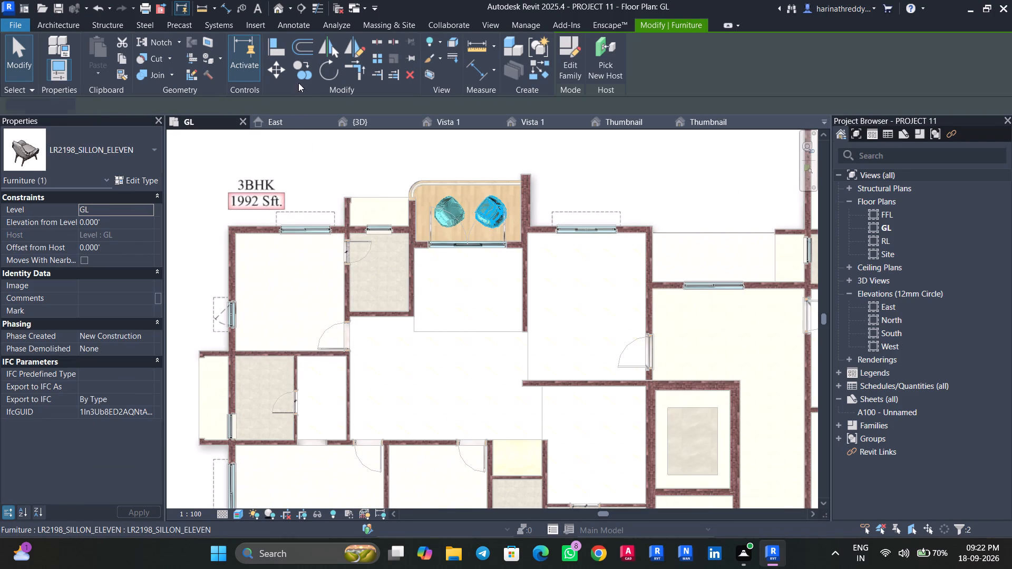
pyautogui.click(299, 70)
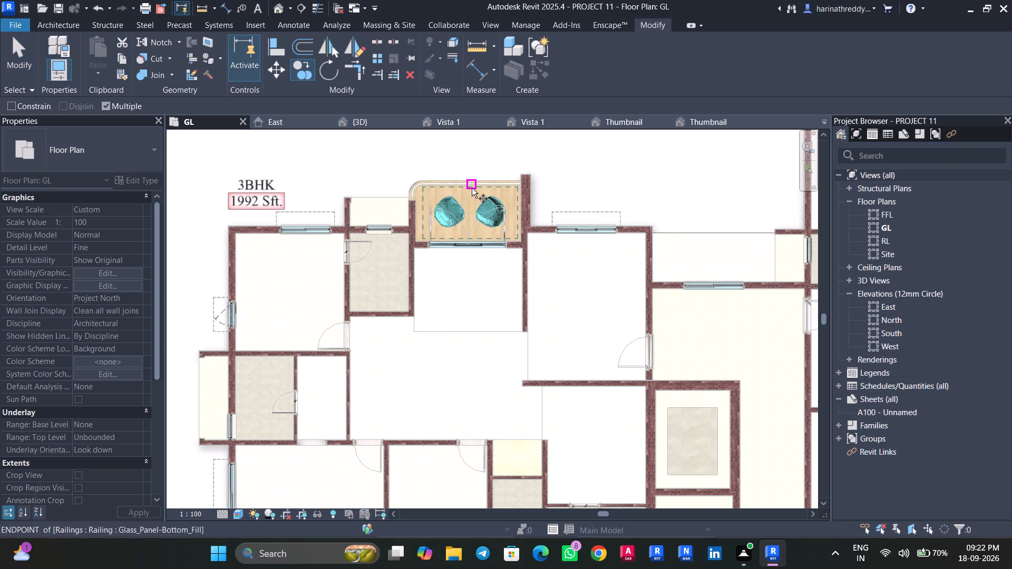
pyautogui.click(472, 188)
pyautogui.moveTo(374, 305); pyautogui.dragTo(620, 203, button='middle')
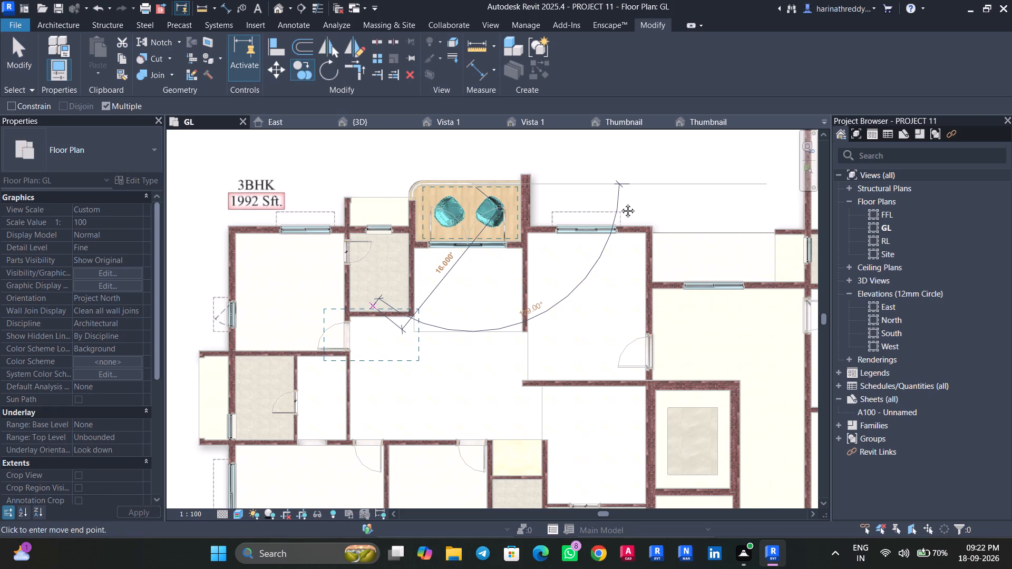
pyautogui.moveTo(620, 203); pyautogui.dragTo(631, 83, button='middle')
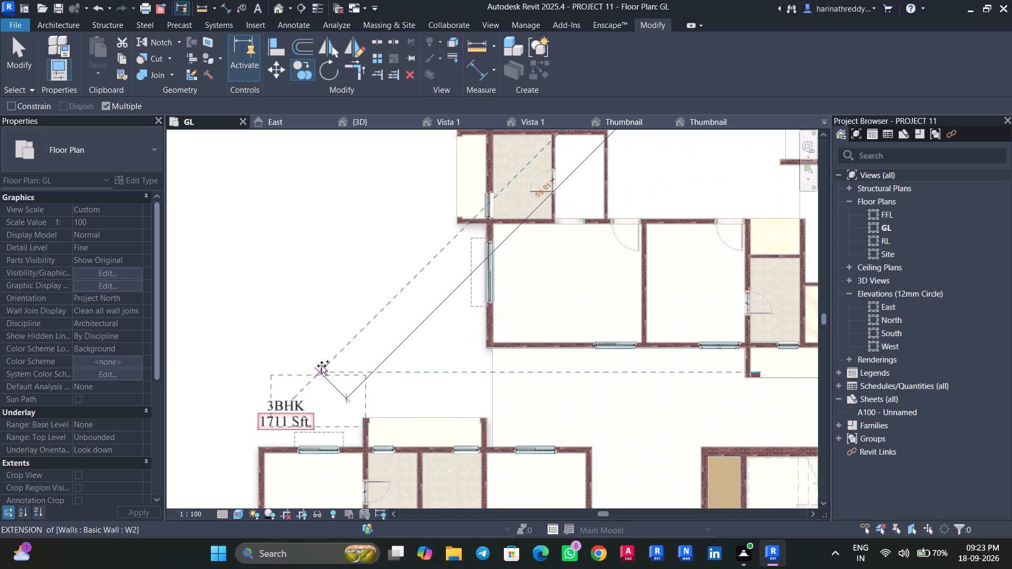
pyautogui.moveTo(327, 359); pyautogui.dragTo(363, 189, button='middle')
pyautogui.scroll(-3, 361, 267)
pyautogui.scroll(1, 361, 267)
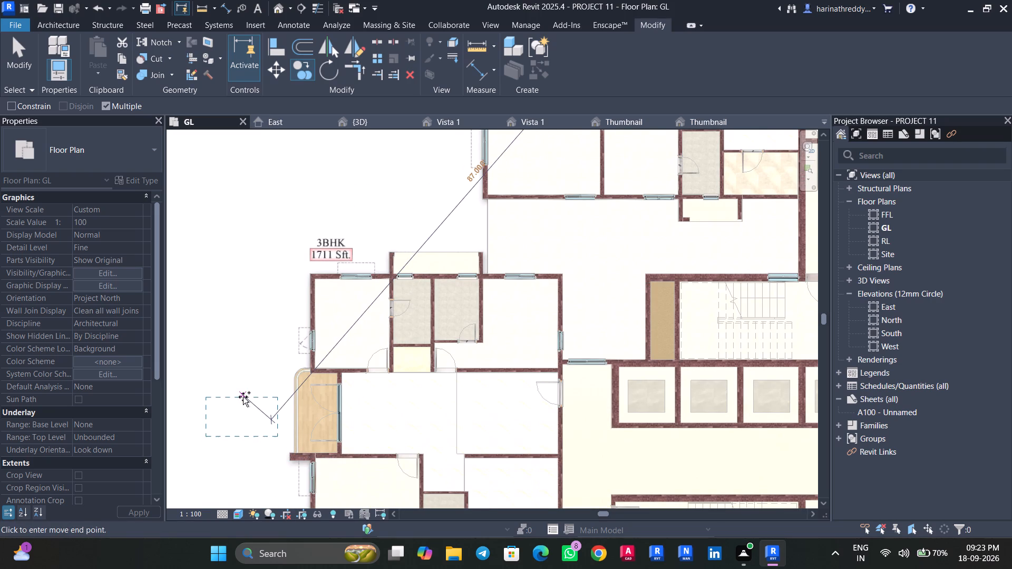
pyautogui.click(243, 397)
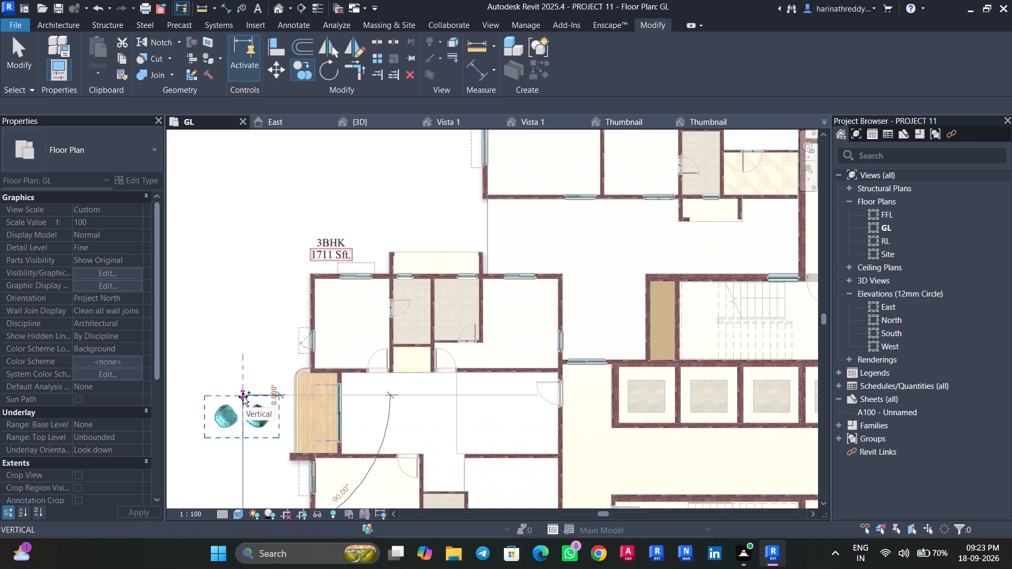
pyautogui.press('Escape')
pyautogui.press('Escape')
pyautogui.press('Escape')
pyautogui.press('Escape')
# Rotate a copy of the armchair pair outside the 1711 Sft. flat's west balcony by a quarter turn, so the chairs line up north–south.
pyautogui.scroll(8, 232, 436)
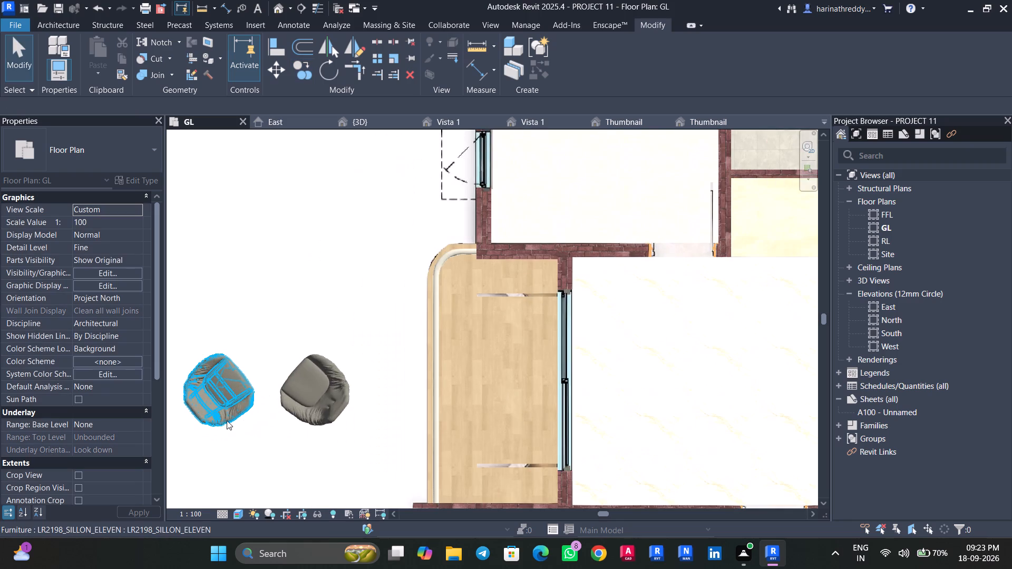
pyautogui.keyDown('ctrl'); pyautogui.click(232, 410); pyautogui.keyUp('ctrl')
pyautogui.keyDown('ctrl'); pyautogui.click(300, 403); pyautogui.keyUp('ctrl')
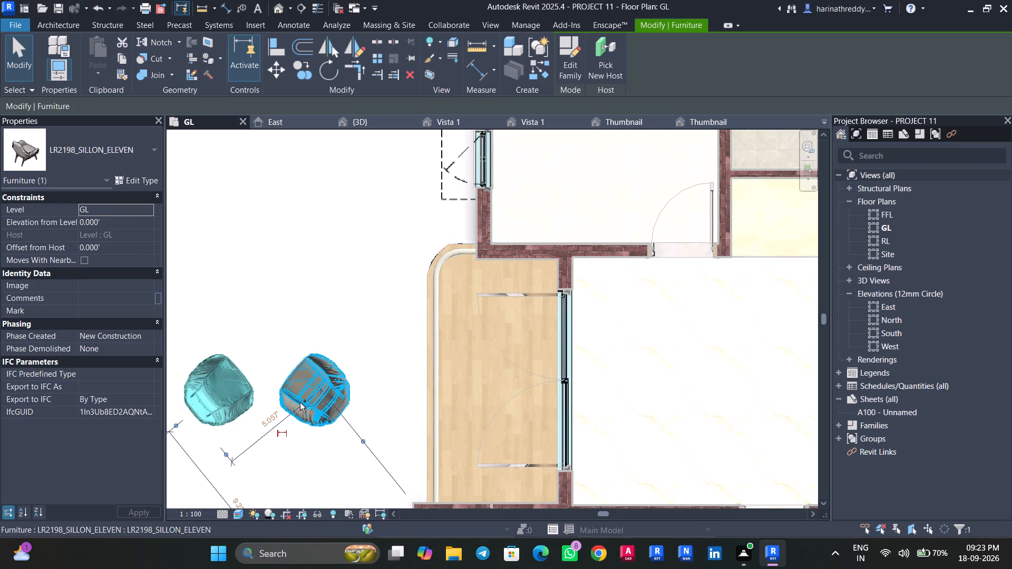
pyautogui.scroll(-2, 301, 402)
pyautogui.click(328, 69)
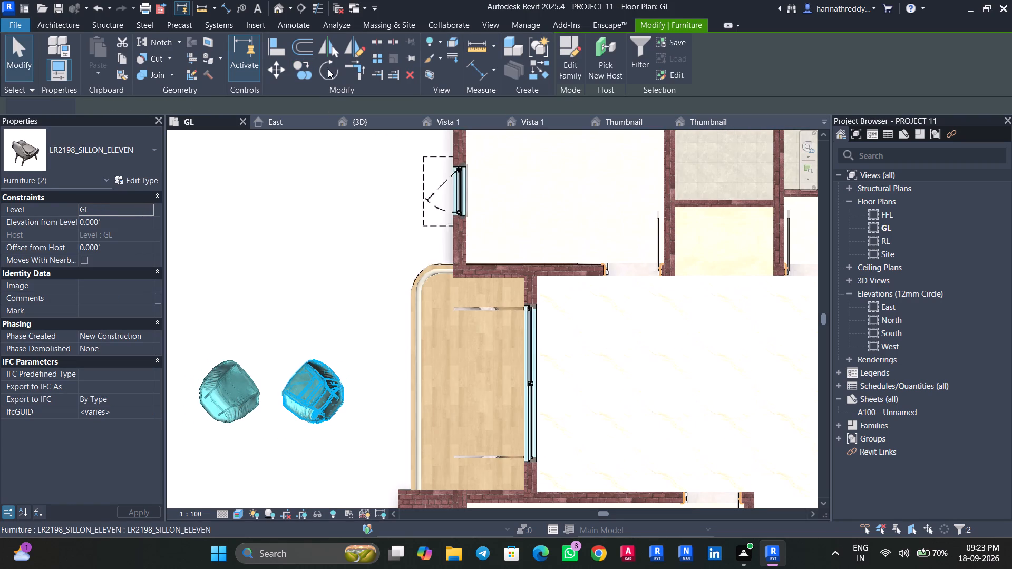
pyautogui.click(271, 232)
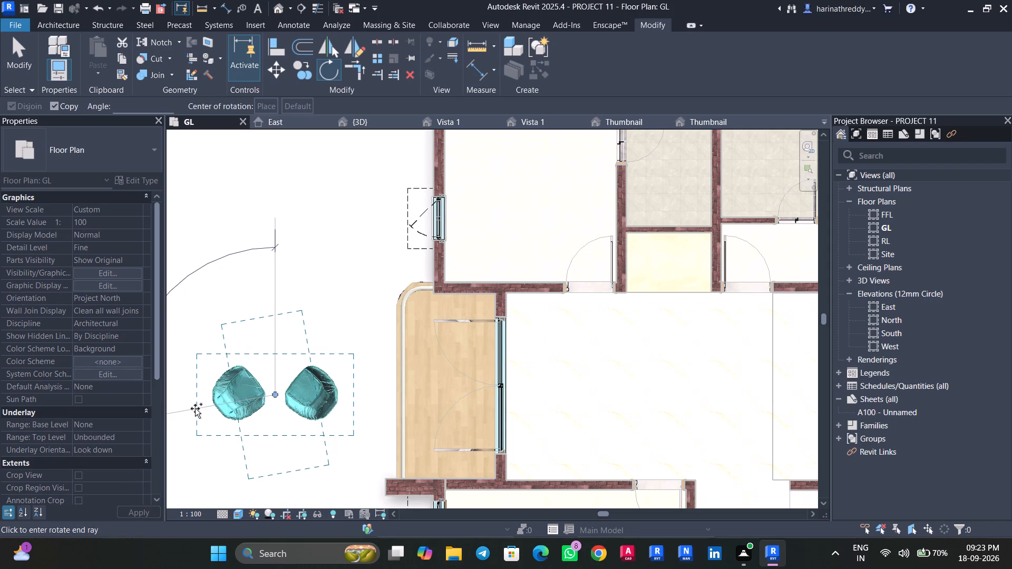
pyautogui.moveTo(197, 408); pyautogui.dragTo(476, 366, button='middle')
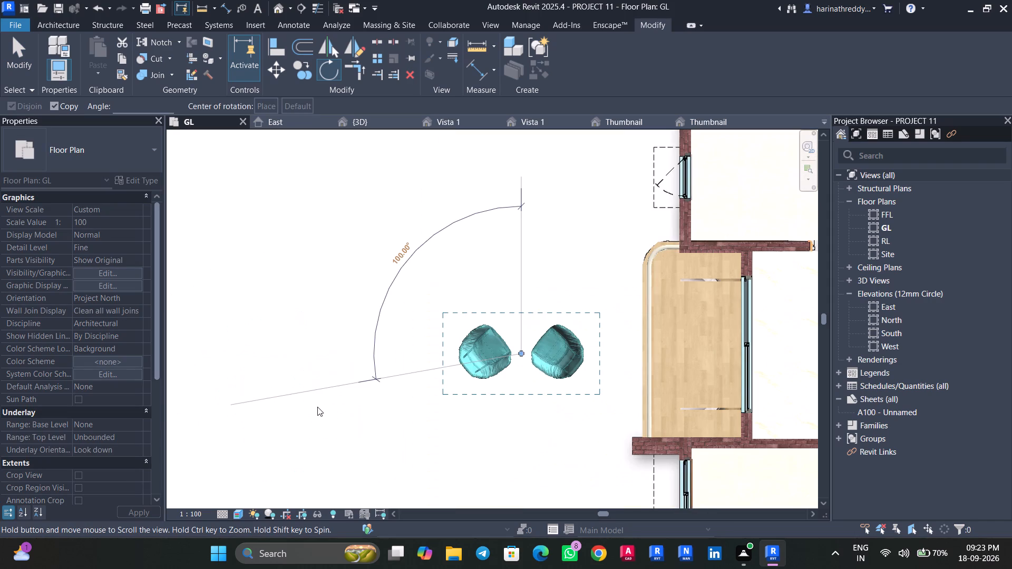
pyautogui.click(320, 347)
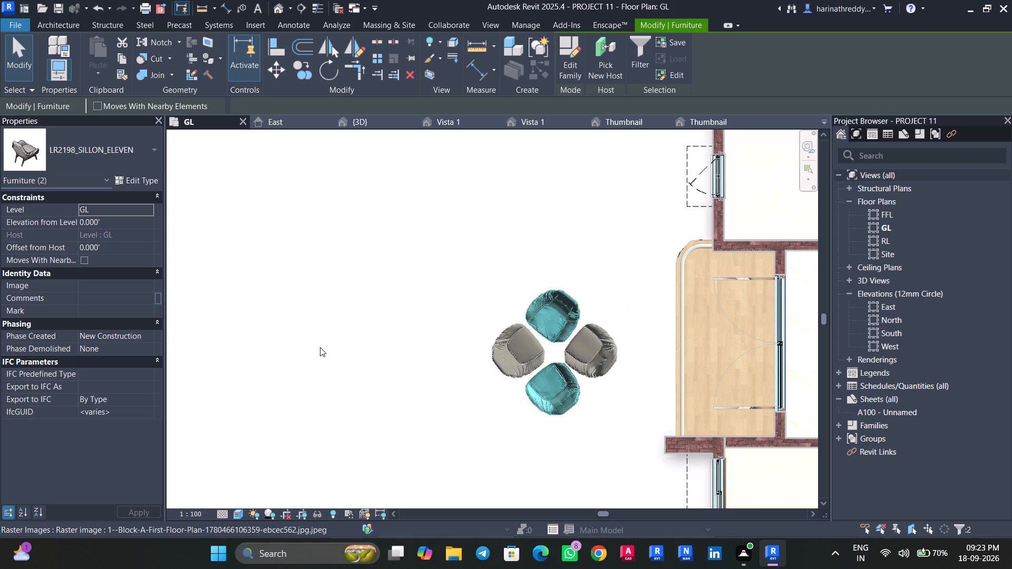
pyautogui.press('Escape')
pyautogui.press('Escape')
pyautogui.press('Escape')
pyautogui.press('Escape')
pyautogui.press('Escape')
# Delete the two original unrotated armchairs outside the 1711 Sft. flat's west balcony.
pyautogui.click(511, 363)
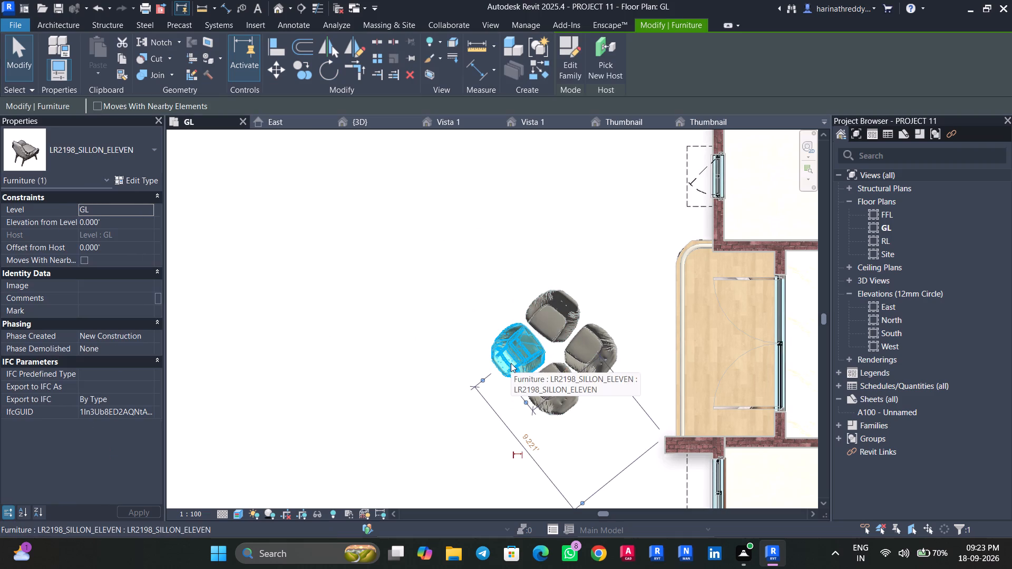
pyautogui.press('Delete')
pyautogui.click(609, 346)
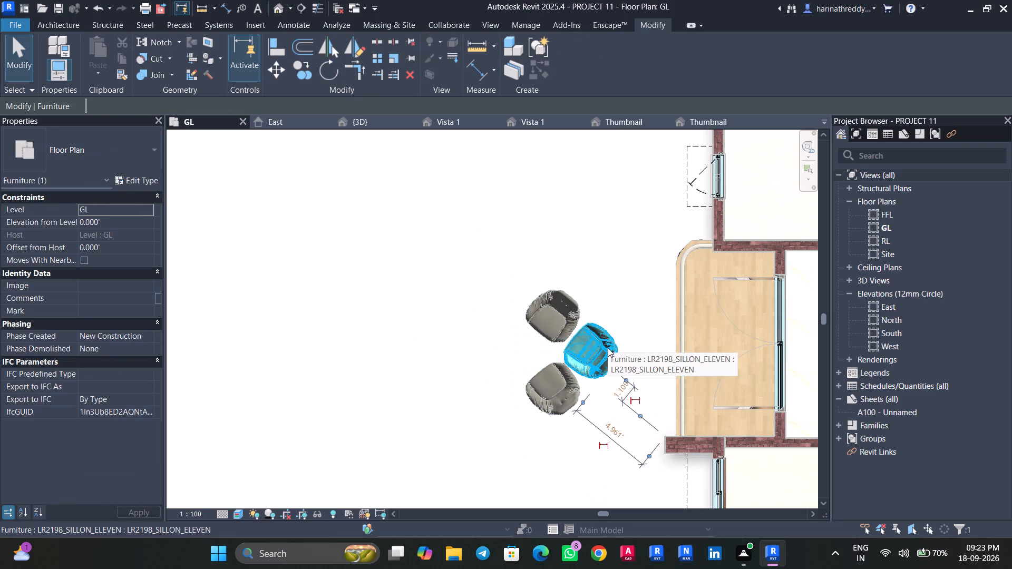
pyautogui.press('Delete')
# Move the rotated armchair pair onto the 1711 Sft. flat's west balcony and nudge it west close to the railing.
pyautogui.keyDown('ctrl'); pyautogui.click(558, 377); pyautogui.keyUp('ctrl')
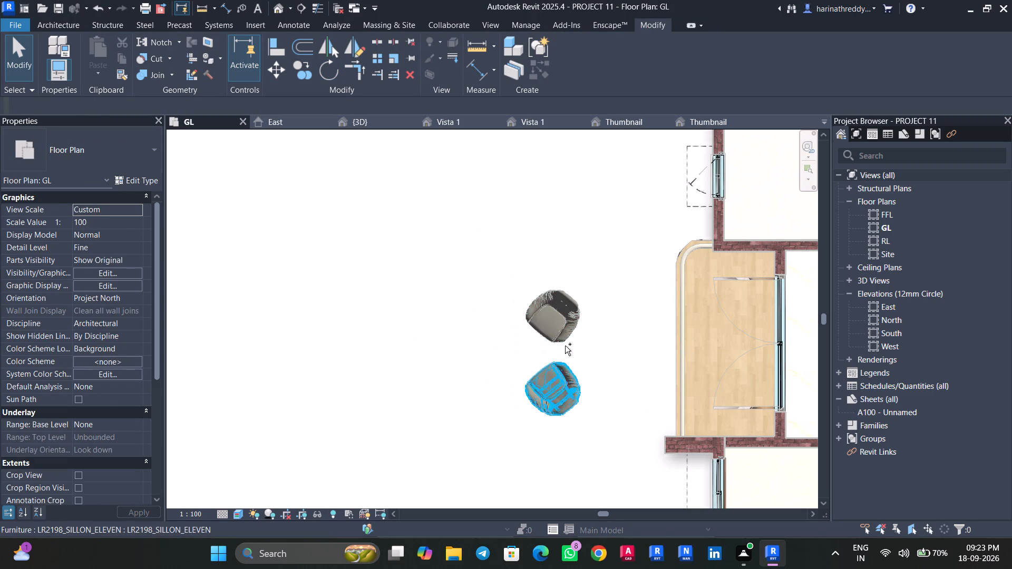
pyautogui.keyDown('ctrl'); pyautogui.click(560, 325); pyautogui.keyUp('ctrl')
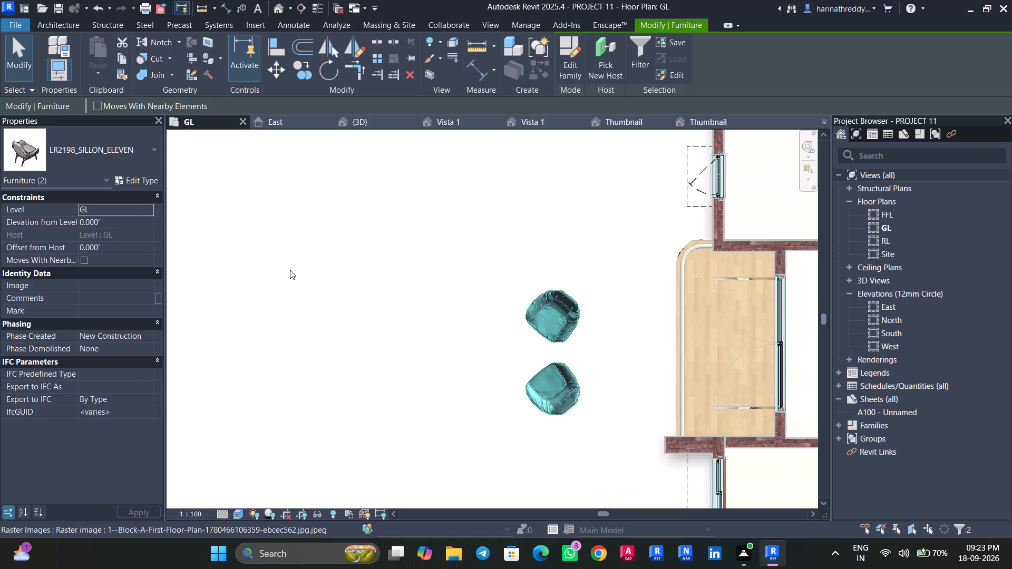
pyautogui.click(277, 65)
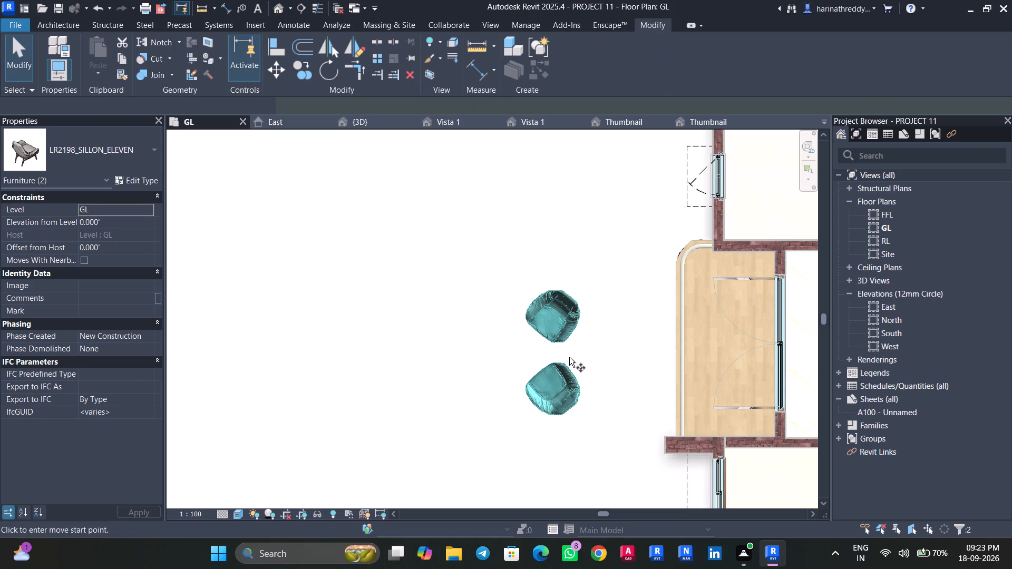
pyautogui.click(595, 352)
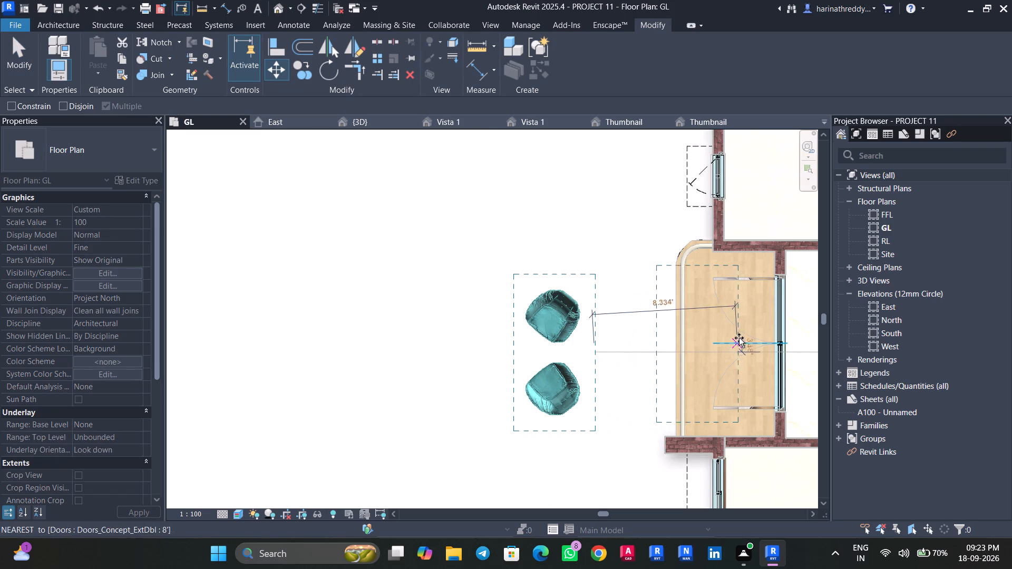
pyautogui.click(762, 342)
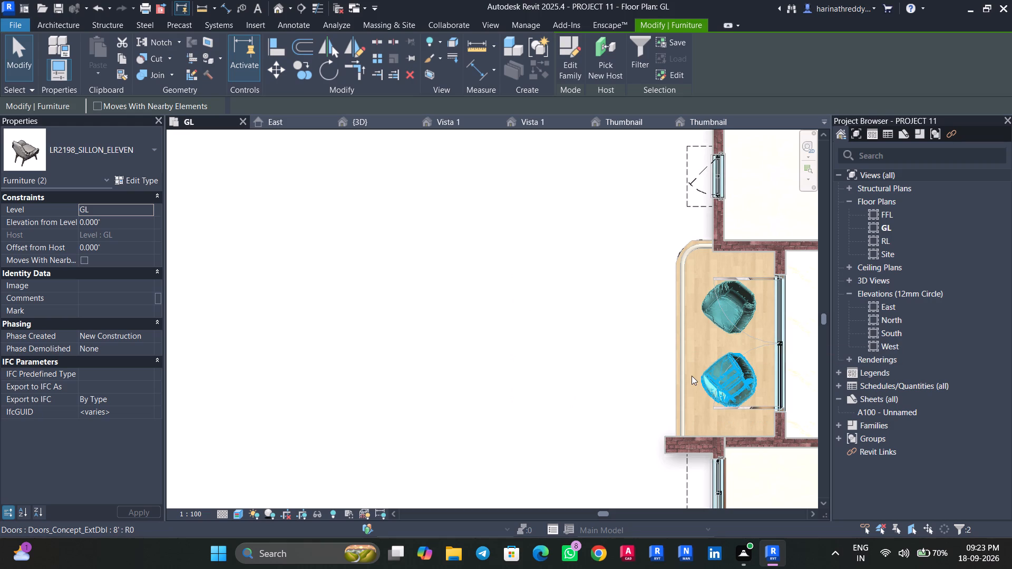
pyautogui.press('Left')
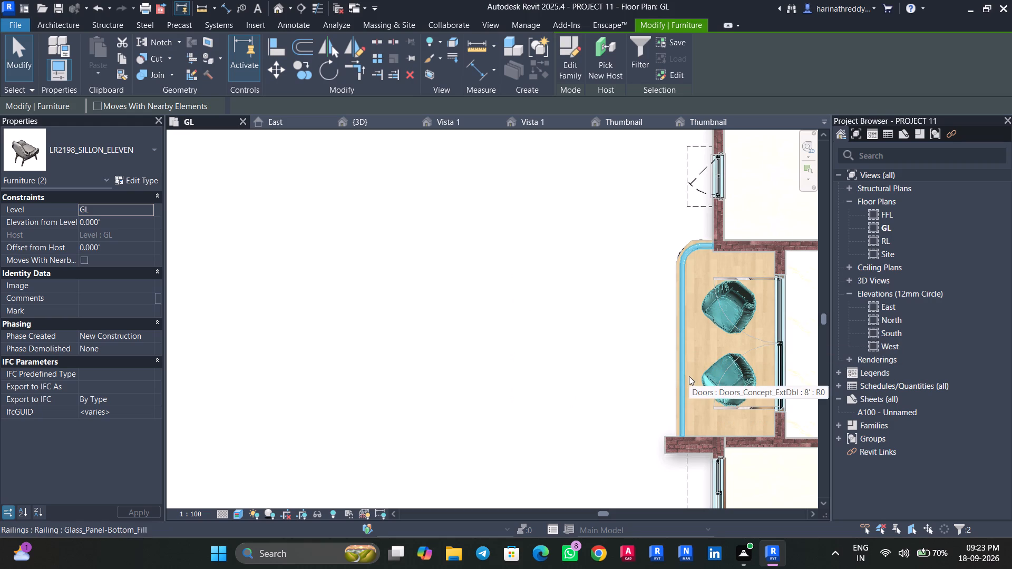
pyautogui.press('Left')
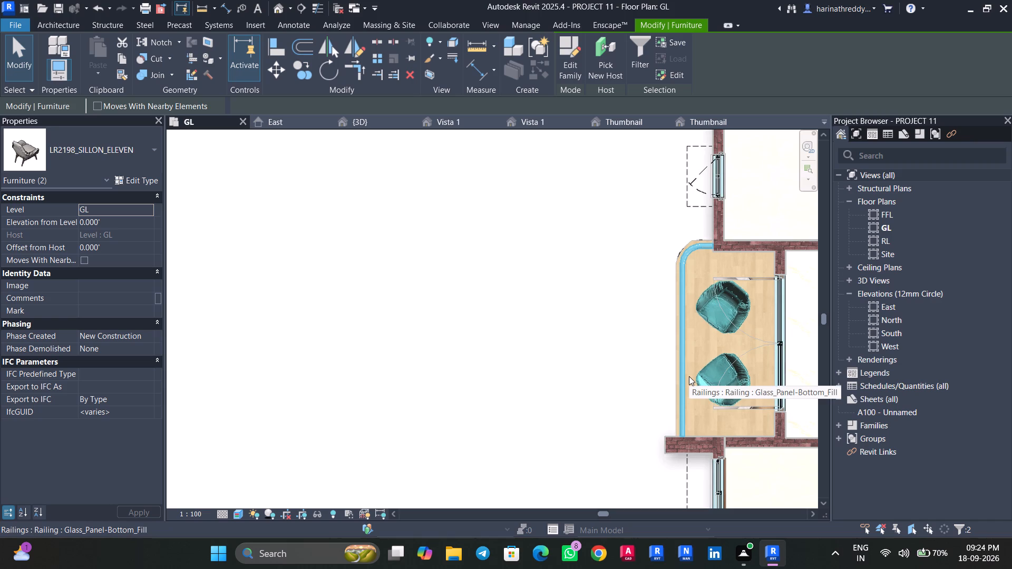
pyautogui.press('Left')
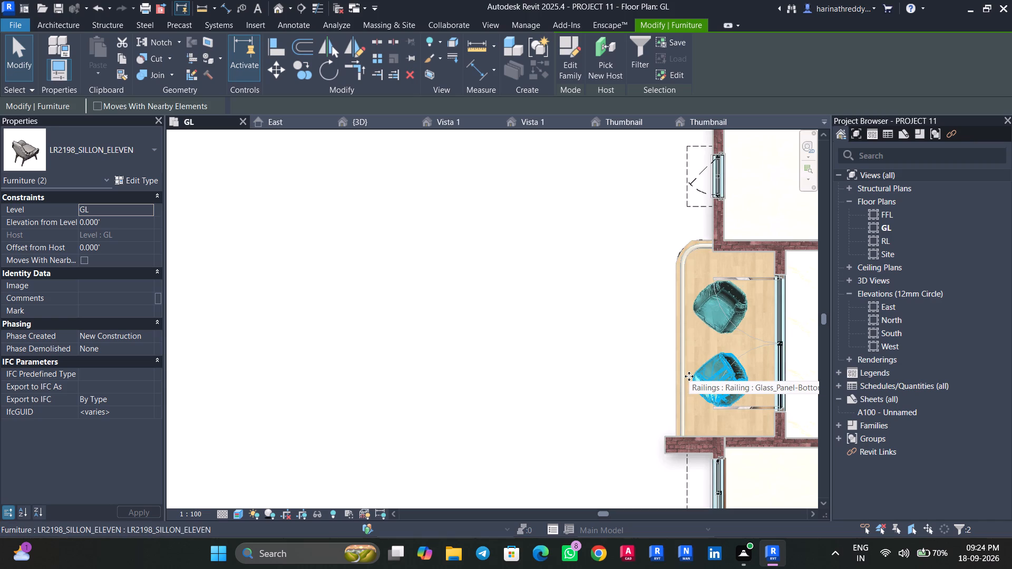
pyautogui.press('Left')
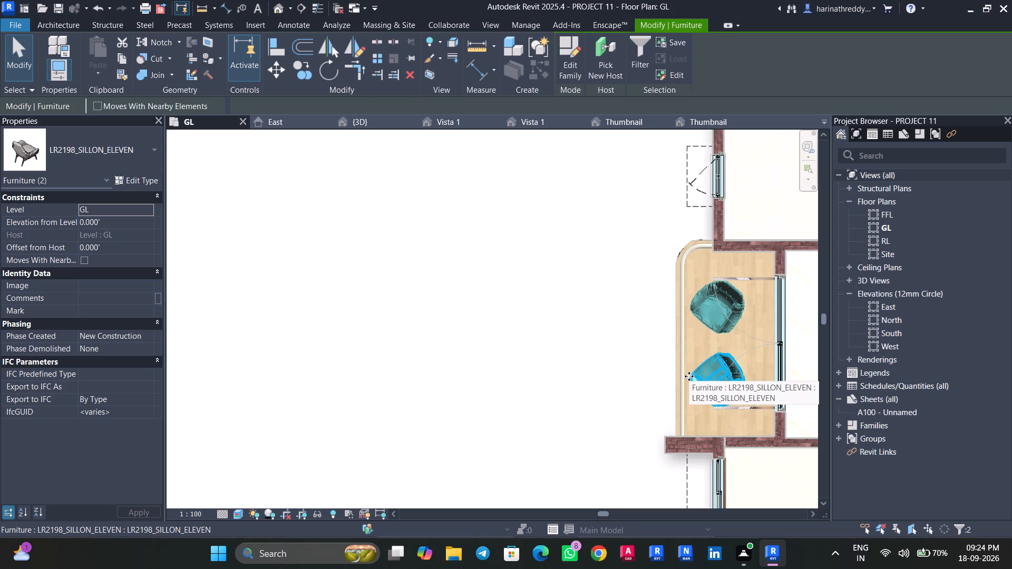
pyautogui.press('Escape')
pyautogui.press('Escape')
pyautogui.press('Escape')
pyautogui.press('Escape')
# Examine the 1711 Sft. flat and the flats to its south against the furnished 1882 Sft. flat for furniture still to copy.
pyautogui.scroll(-8, 584, 364)
pyautogui.moveTo(584, 364); pyautogui.dragTo(561, 342, button='middle')
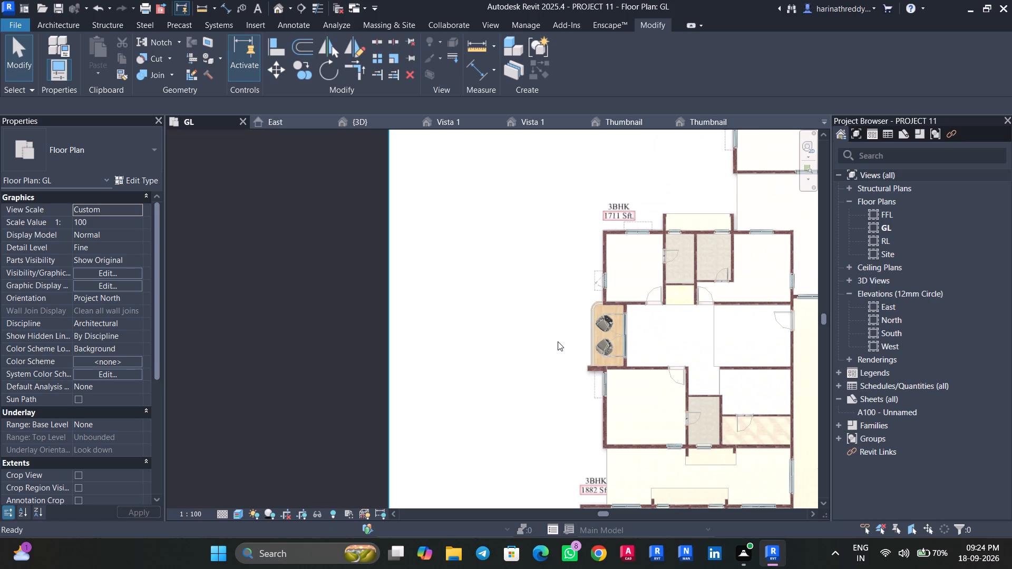
pyautogui.scroll(-2, 570, 344)
pyautogui.scroll(3, 552, 417)
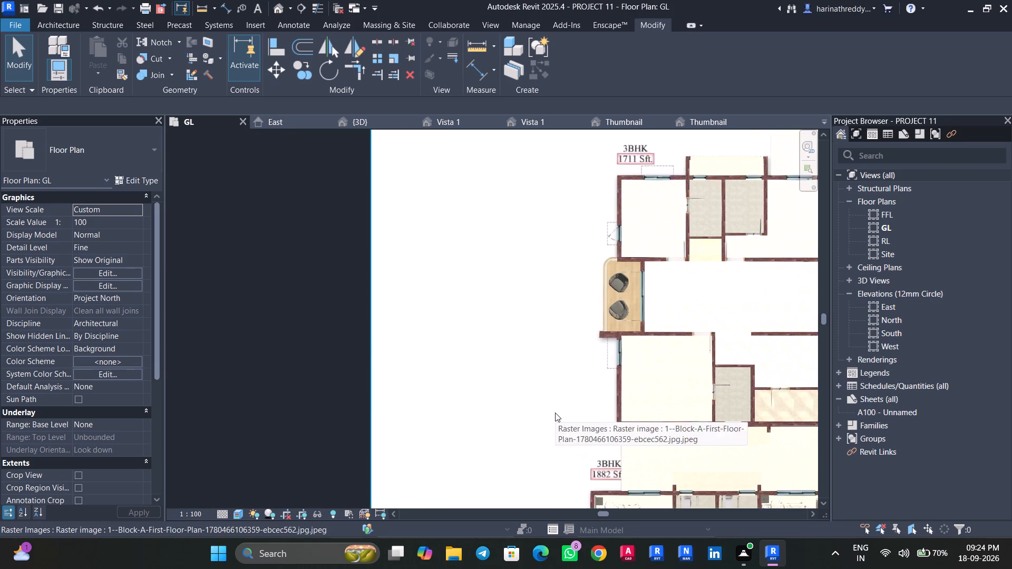
pyautogui.moveTo(555, 413); pyautogui.dragTo(371, 405, button='middle')
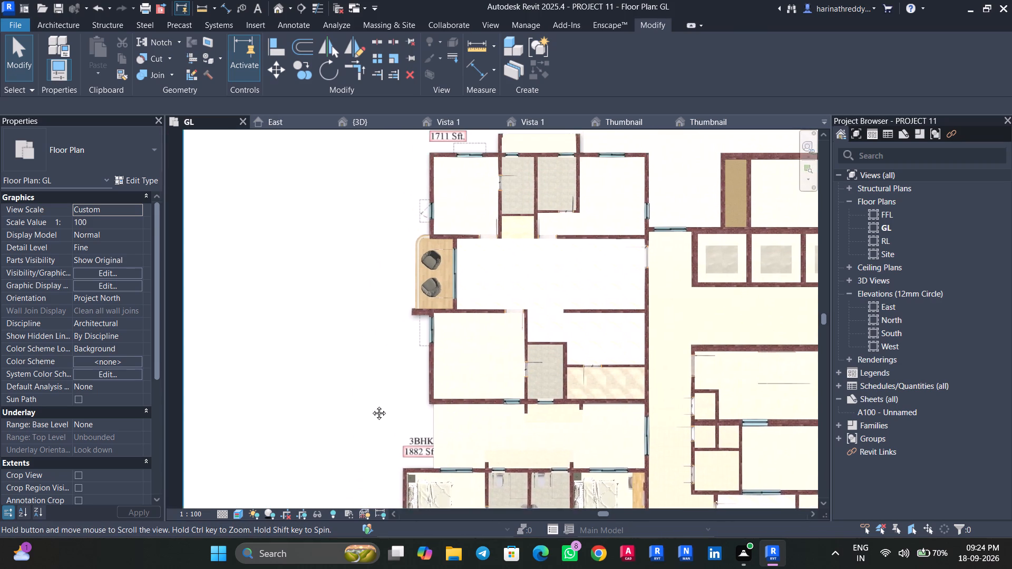
pyautogui.moveTo(371, 405); pyautogui.dragTo(374, 412, button='middle')
pyautogui.press('Escape')
pyautogui.scroll(3, 367, 340)
pyautogui.moveTo(374, 330); pyautogui.dragTo(309, 504, button='middle')
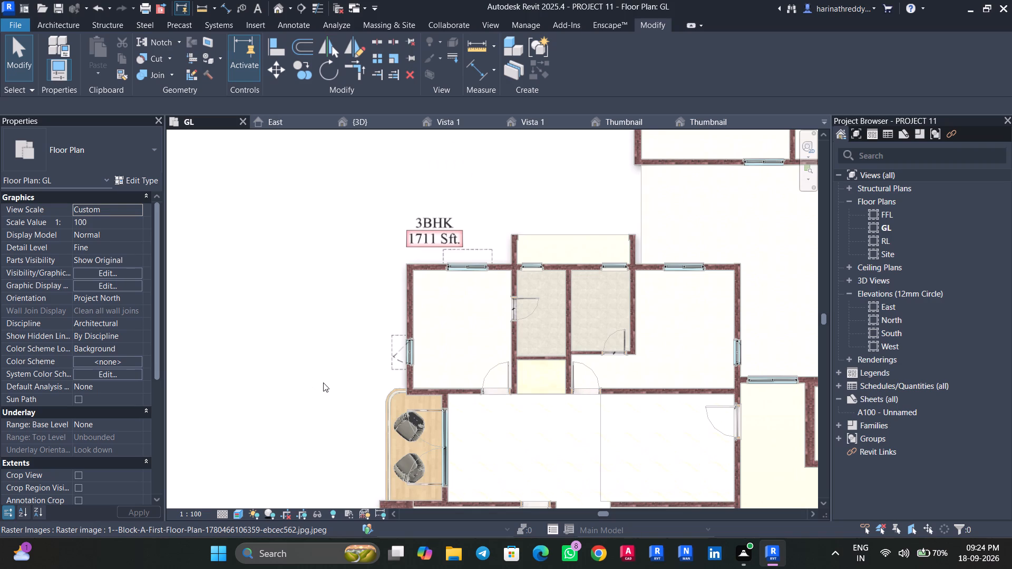
pyautogui.moveTo(324, 382); pyautogui.dragTo(238, 266, button='middle')
pyautogui.scroll(5, 375, 234)
pyautogui.scroll(-3, 379, 228)
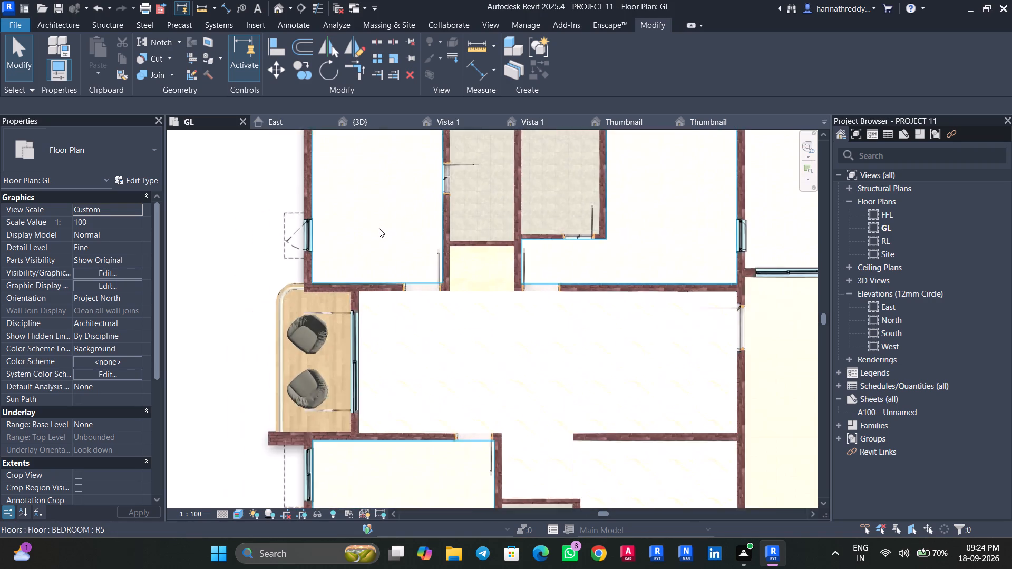
pyautogui.scroll(-6, 379, 228)
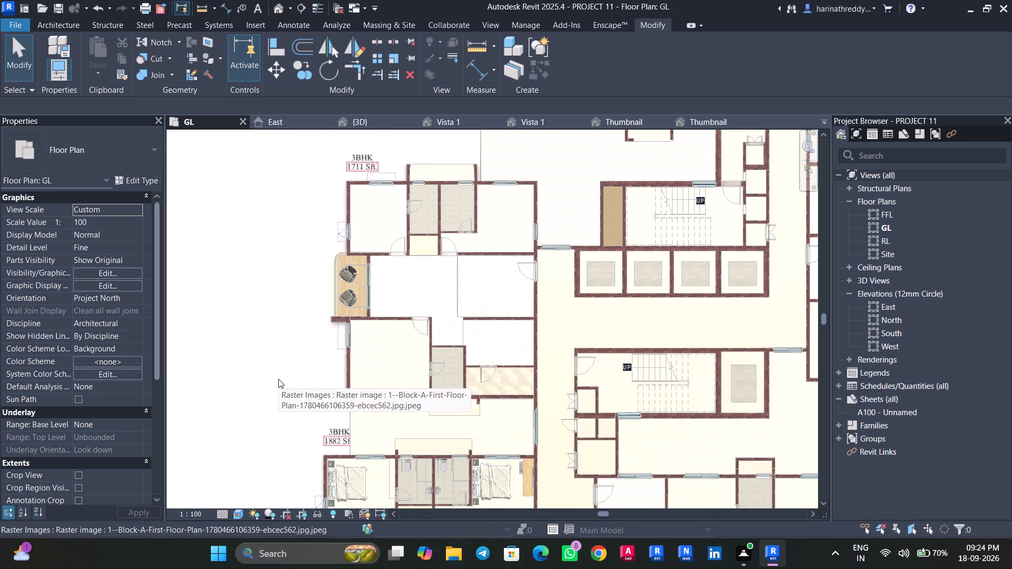
pyautogui.moveTo(286, 392); pyautogui.dragTo(285, 254, button='middle')
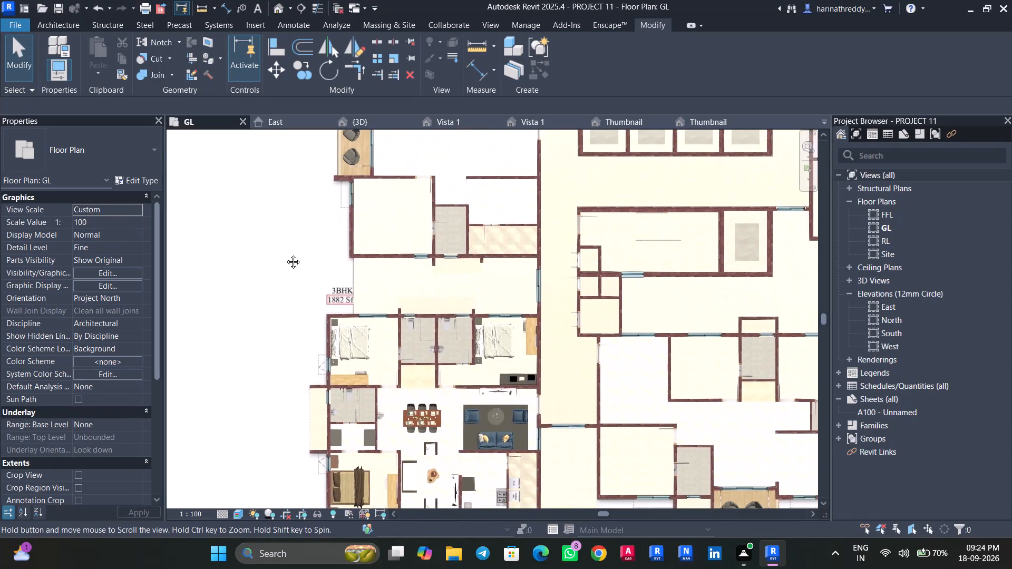
pyautogui.moveTo(285, 254); pyautogui.dragTo(209, 413, button='middle')
pyautogui.scroll(-3, 210, 402)
pyautogui.moveTo(211, 402); pyautogui.dragTo(244, 200, button='middle')
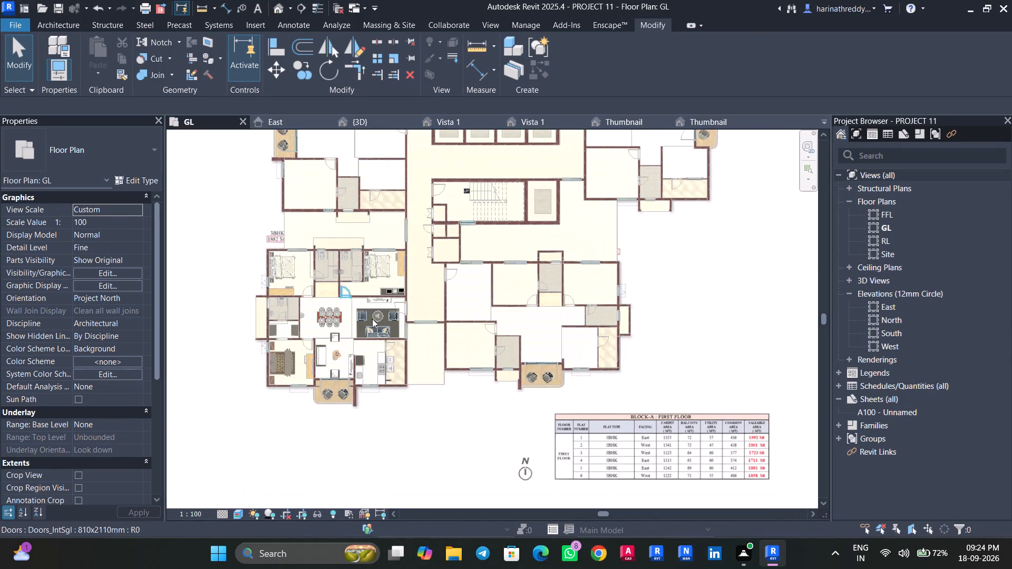
# Copy the two washing machines from the 1882 Sft. flat's utility into the southeast flat's utility, against its west wall below the door.
pyautogui.scroll(5, 399, 356)
pyautogui.moveTo(440, 476); pyautogui.dragTo(331, 476, button='middle')
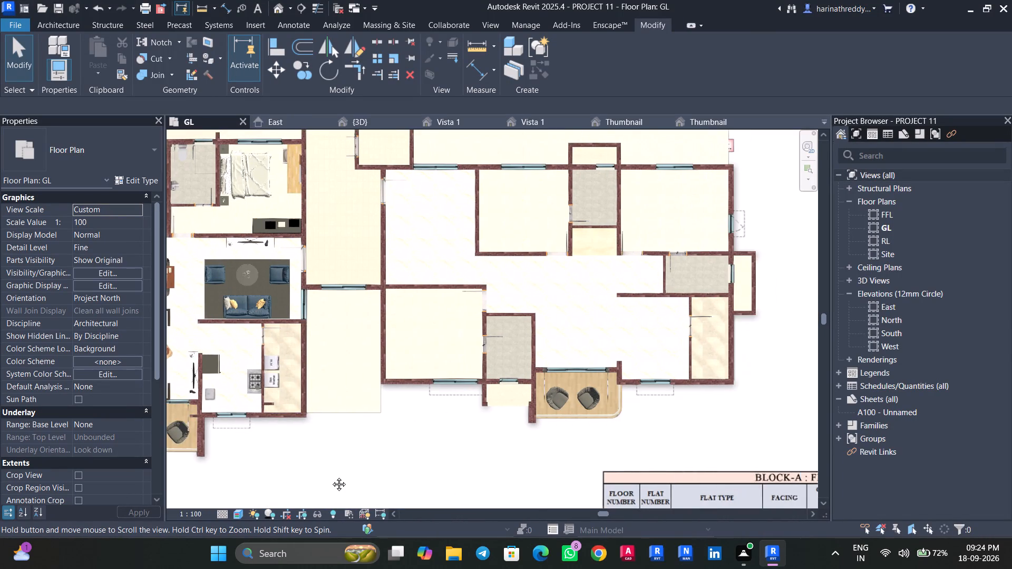
pyautogui.moveTo(331, 476); pyautogui.dragTo(305, 491, button='middle')
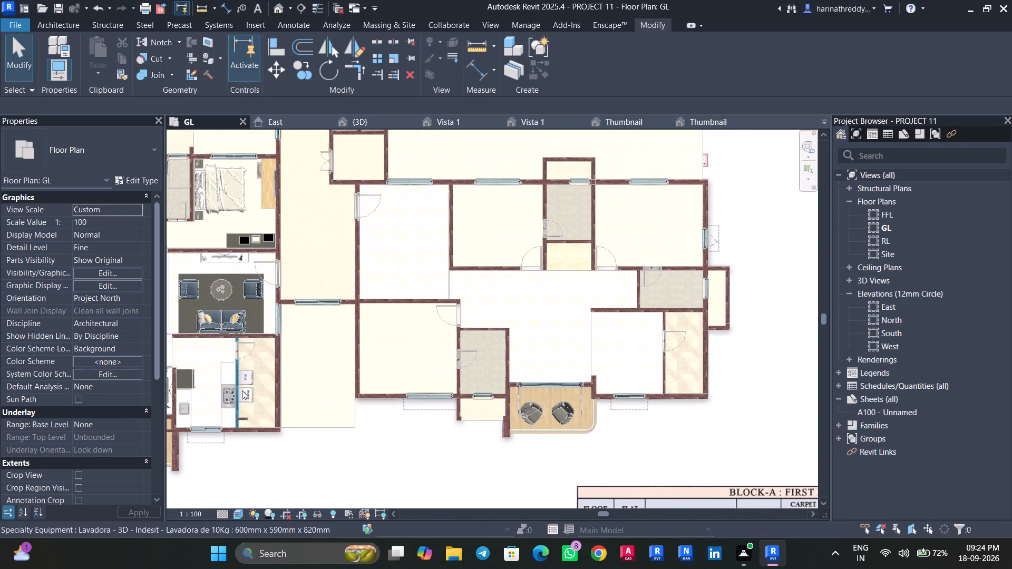
pyautogui.keyDown('shift'); pyautogui.click(248, 395); pyautogui.keyUp('shift')
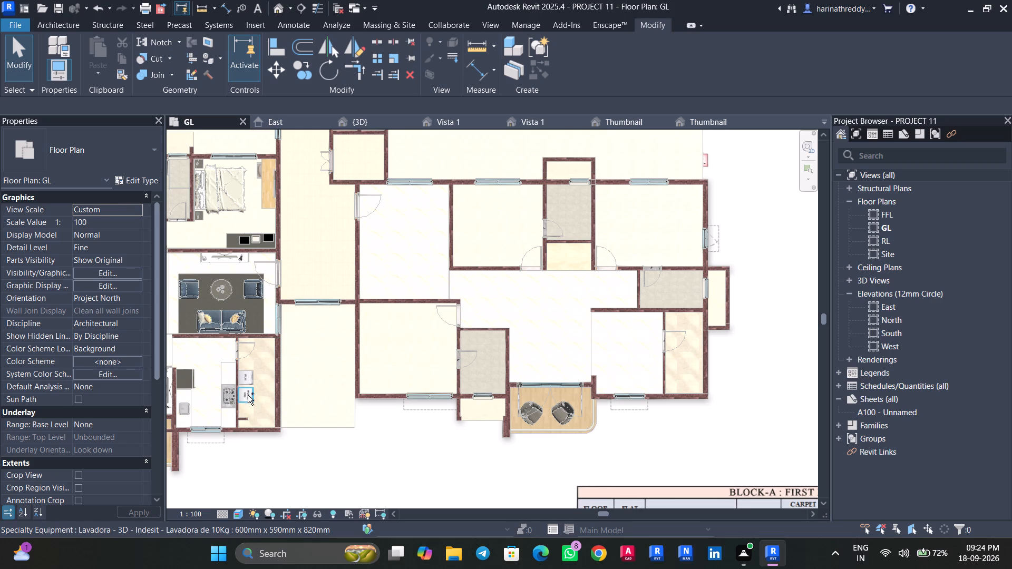
pyautogui.keyDown('ctrl'); pyautogui.click(248, 395); pyautogui.keyUp('ctrl')
pyautogui.keyDown('ctrl'); pyautogui.click(249, 377); pyautogui.keyUp('ctrl')
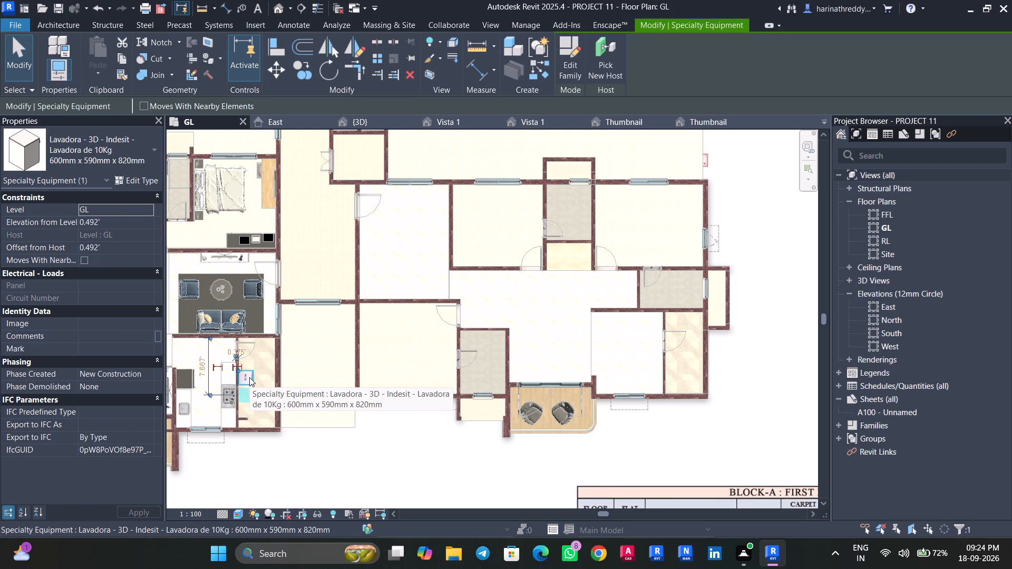
pyautogui.scroll(8, 246, 384)
pyautogui.keyDown('ctrl'); pyautogui.click(251, 374); pyautogui.keyUp('ctrl')
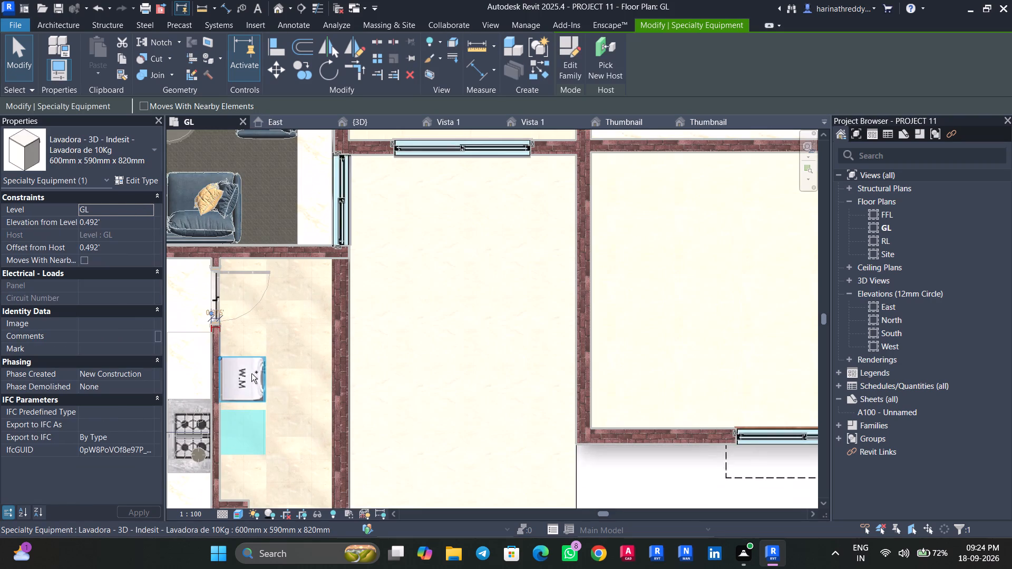
pyautogui.click(305, 67)
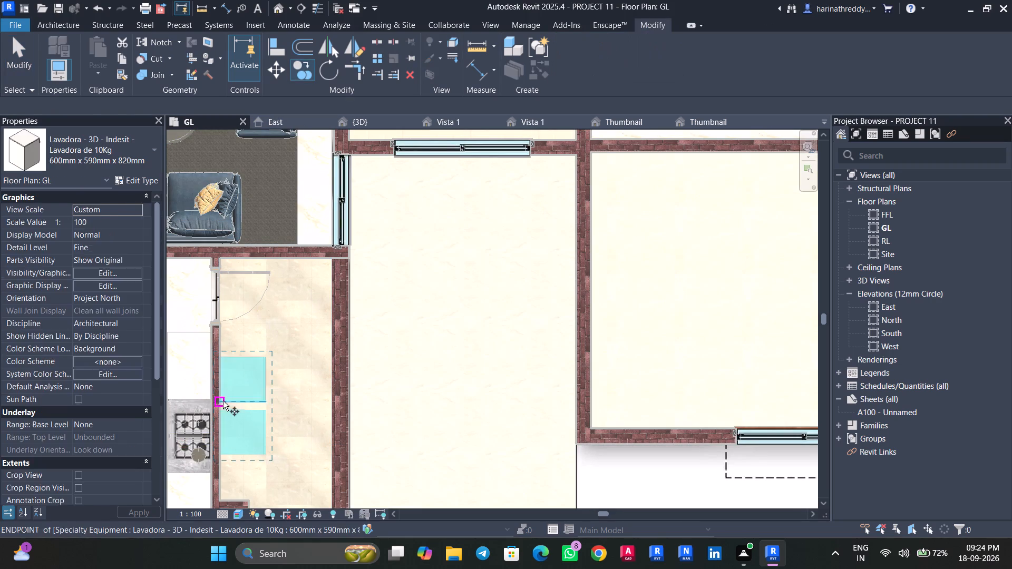
pyautogui.scroll(9, 219, 406)
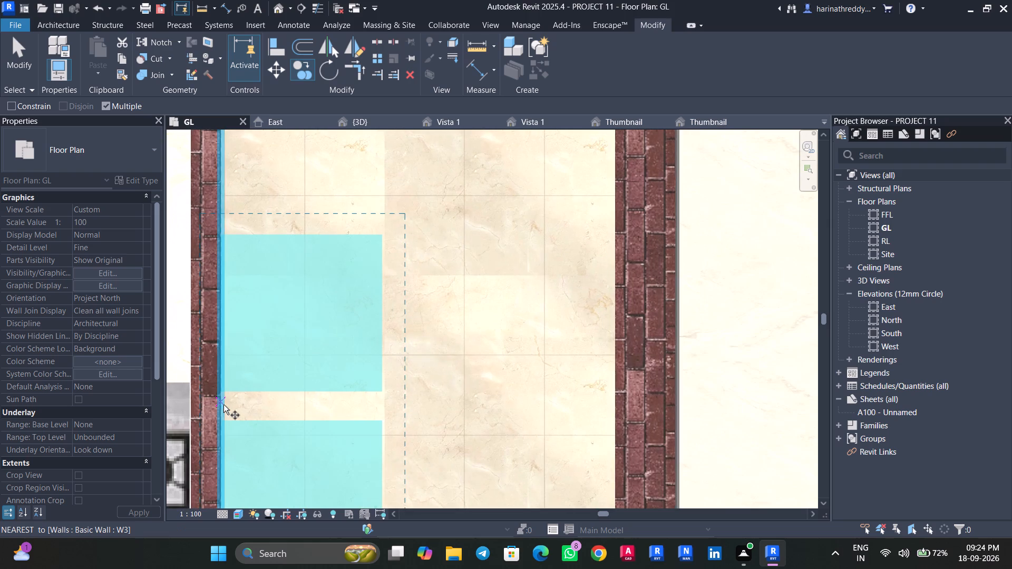
pyautogui.click(222, 407)
pyautogui.scroll(-14, 221, 408)
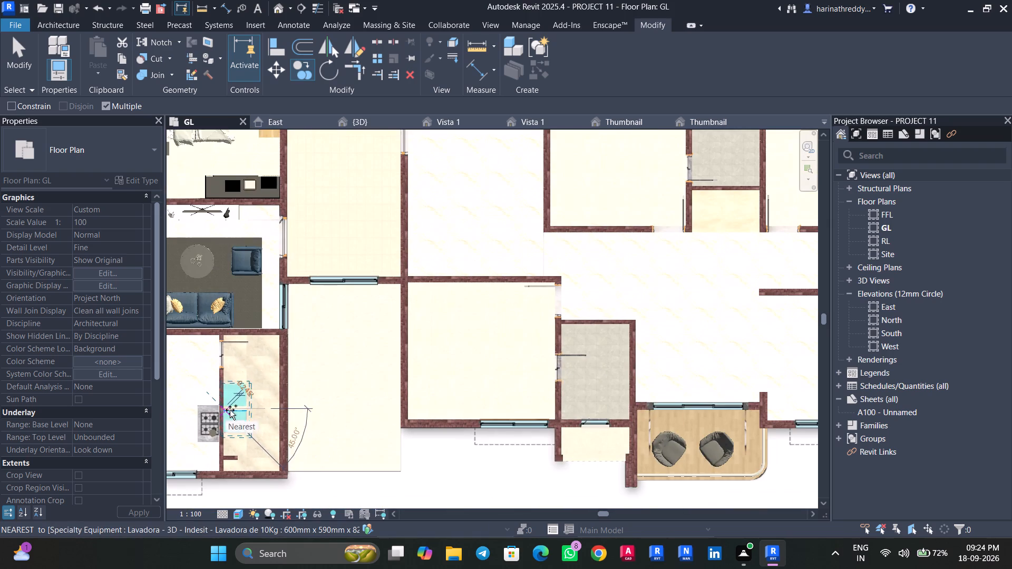
pyautogui.moveTo(583, 415); pyautogui.dragTo(264, 406, button='middle')
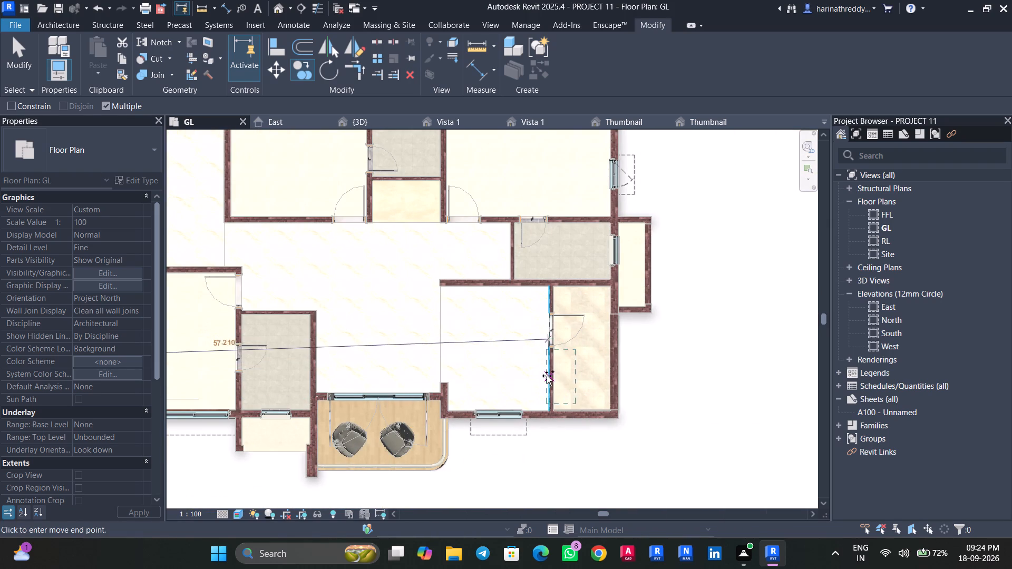
pyautogui.scroll(2, 569, 382)
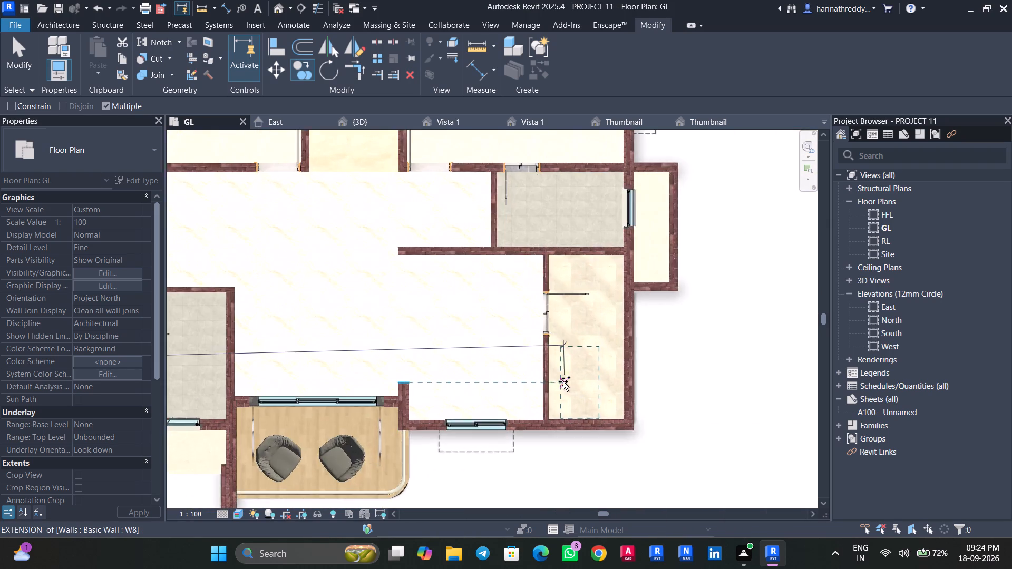
pyautogui.scroll(5, 563, 381)
pyautogui.click(539, 381)
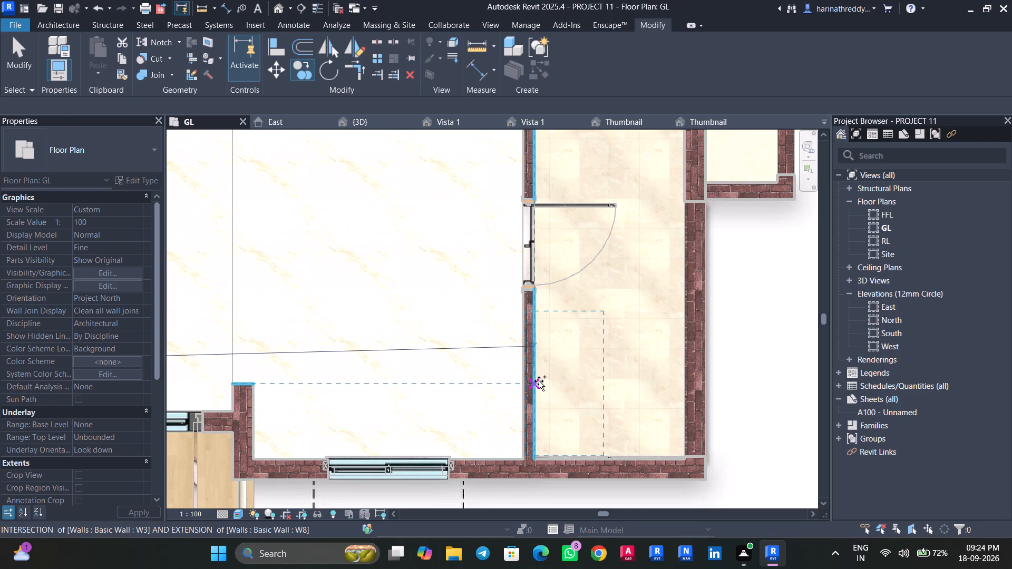
# Place another copy of the washing machine pair in the open area just south of the east flat's utility.
pyautogui.scroll(-9, 539, 381)
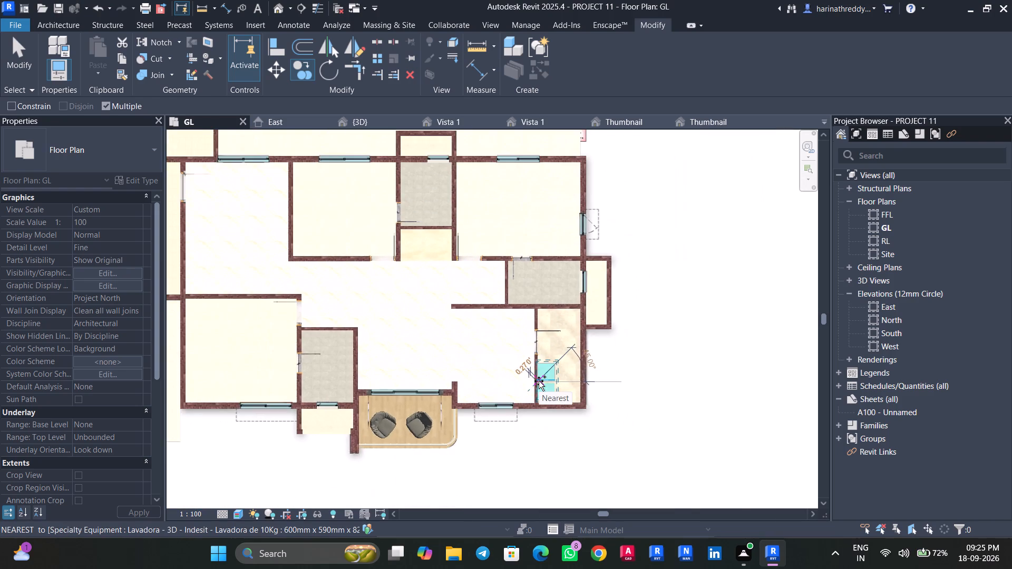
pyautogui.scroll(-4, 539, 381)
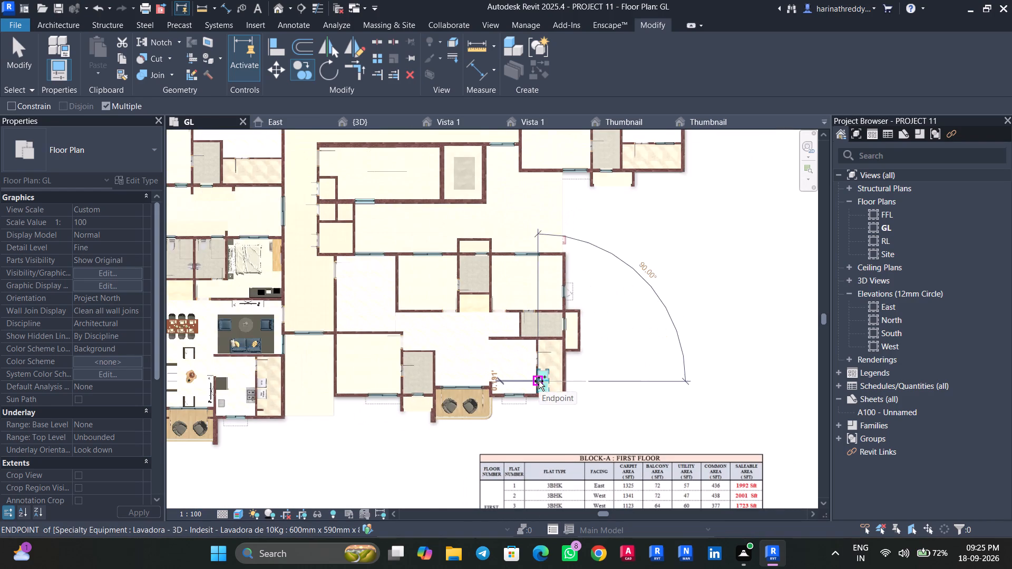
pyautogui.moveTo(636, 245); pyautogui.dragTo(610, 539, button='middle')
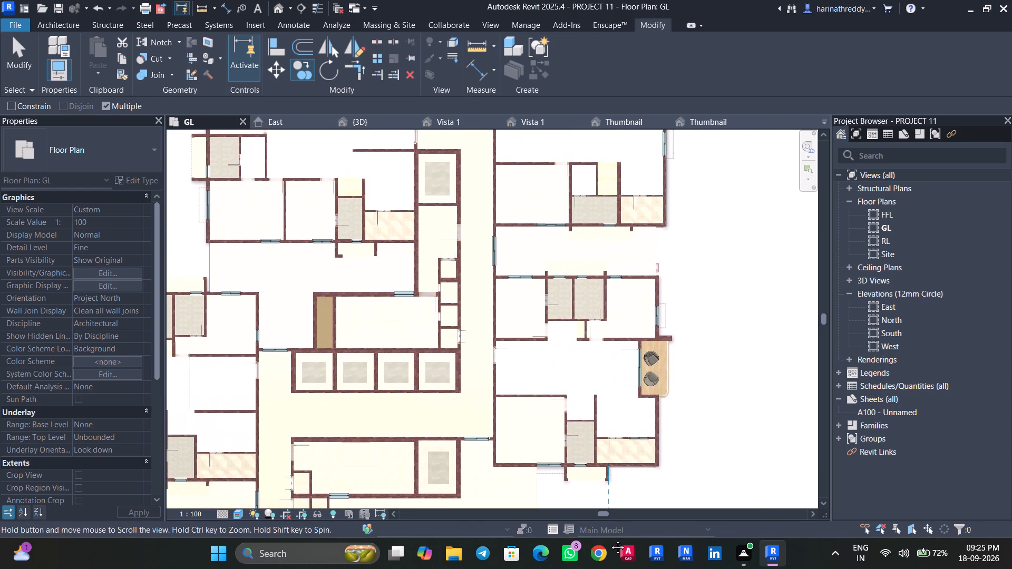
pyautogui.moveTo(610, 539); pyautogui.dragTo(612, 543, button='middle')
pyautogui.scroll(-1, 614, 543)
pyautogui.scroll(-4, 789, 398)
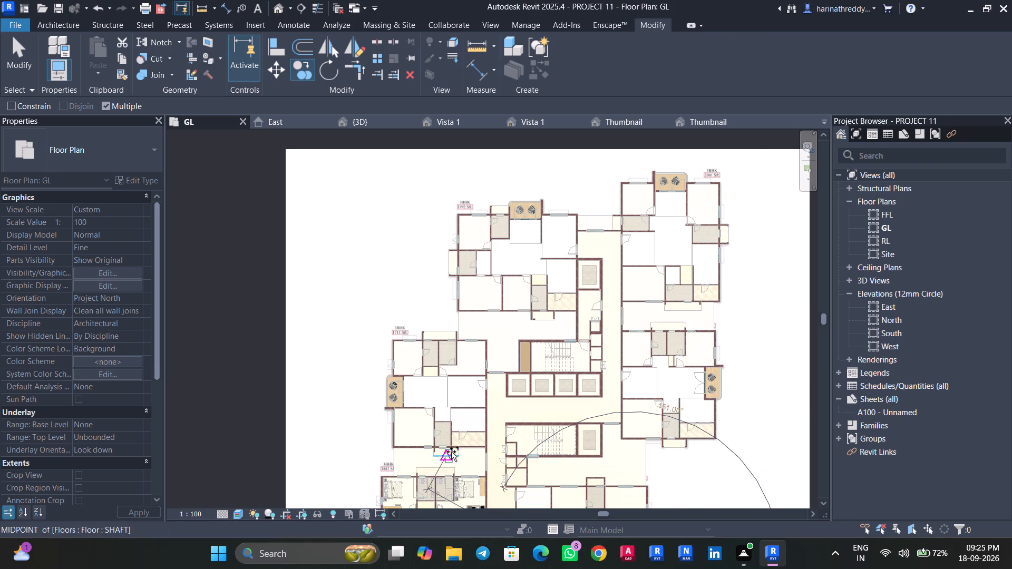
pyautogui.scroll(11, 463, 449)
pyautogui.scroll(-1, 464, 449)
pyautogui.scroll(8, 464, 449)
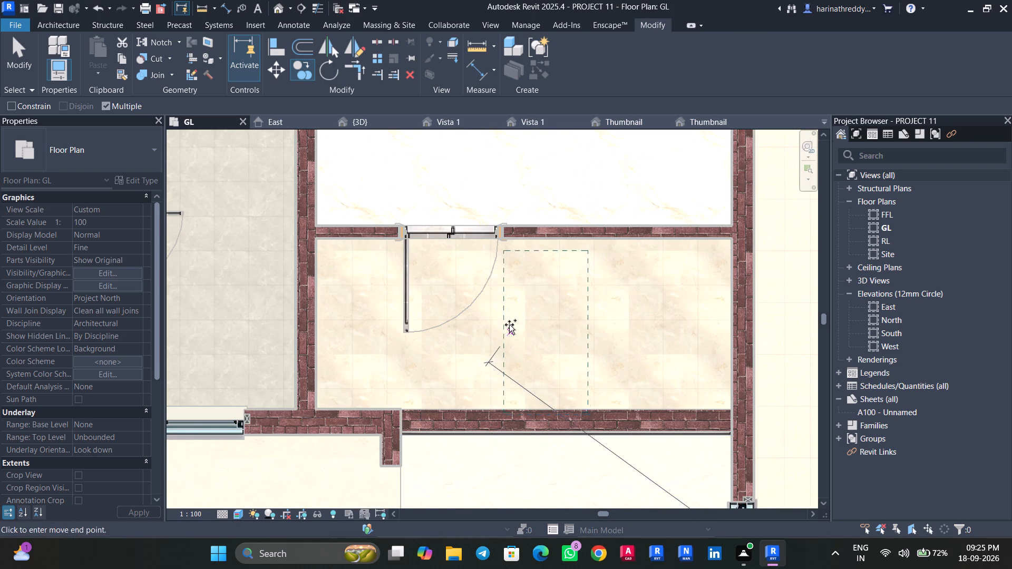
pyautogui.press('space')
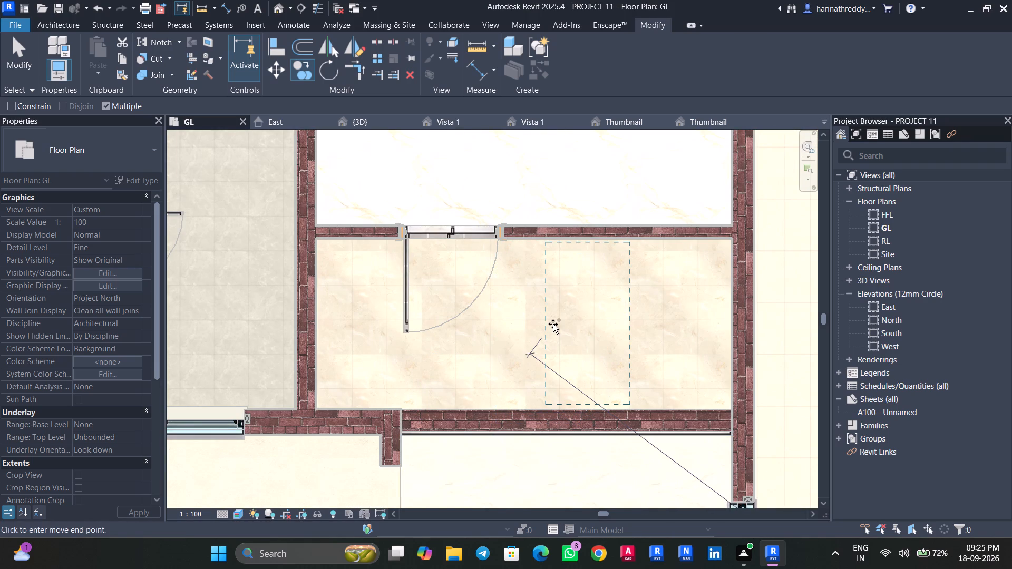
pyautogui.scroll(-15, 553, 324)
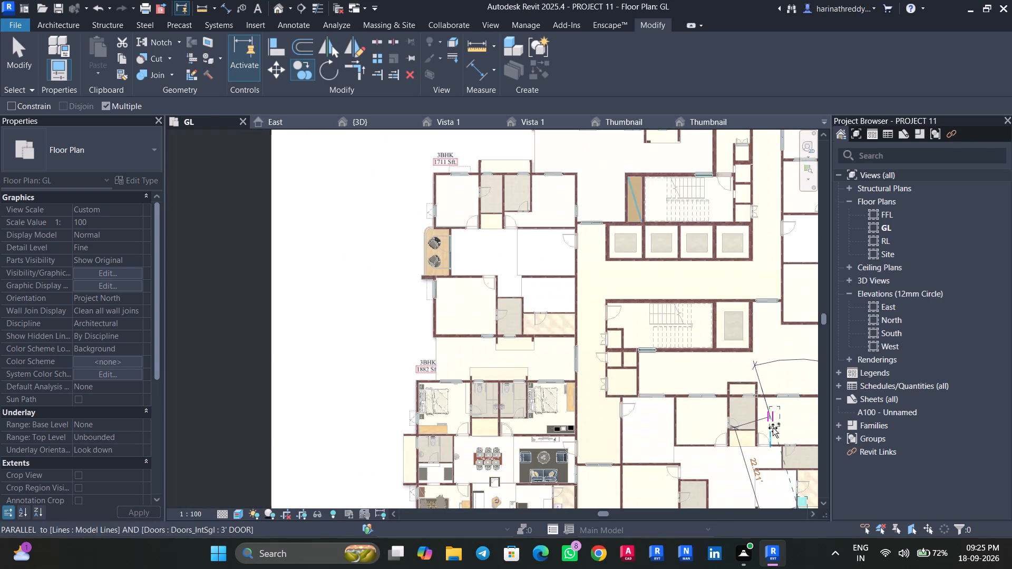
pyautogui.moveTo(771, 427); pyautogui.dragTo(529, 320, button='middle')
pyautogui.moveTo(687, 303); pyautogui.dragTo(650, 437, button='middle')
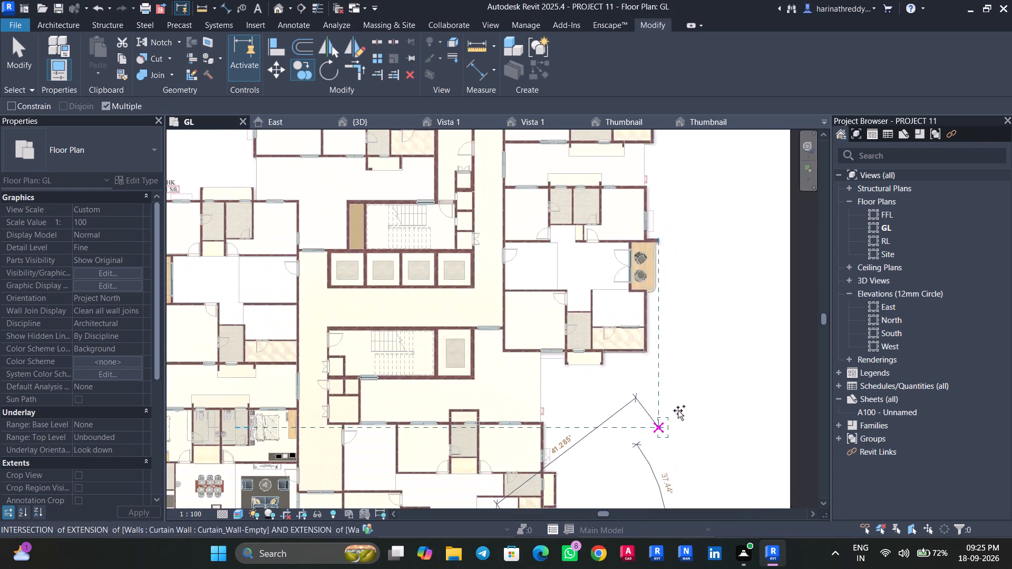
pyautogui.scroll(-4, 678, 410)
pyautogui.scroll(7, 684, 405)
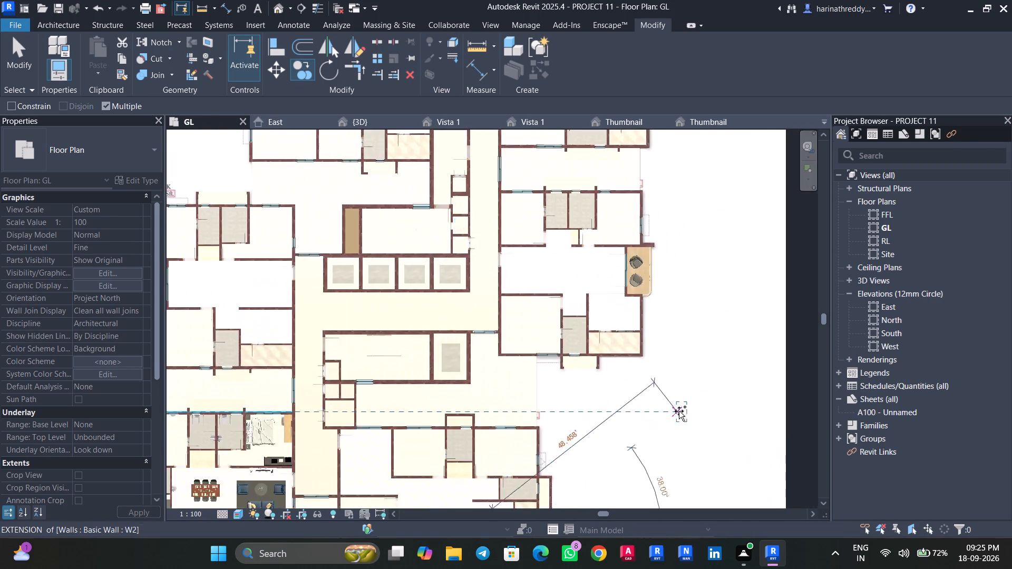
pyautogui.scroll(2, 679, 411)
pyautogui.scroll(3, 566, 362)
pyautogui.click(558, 332)
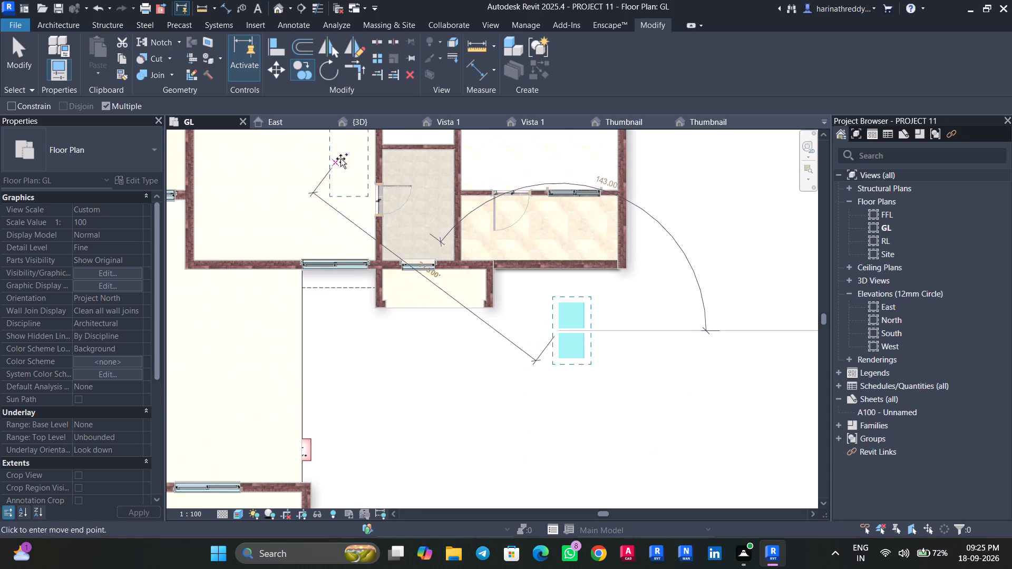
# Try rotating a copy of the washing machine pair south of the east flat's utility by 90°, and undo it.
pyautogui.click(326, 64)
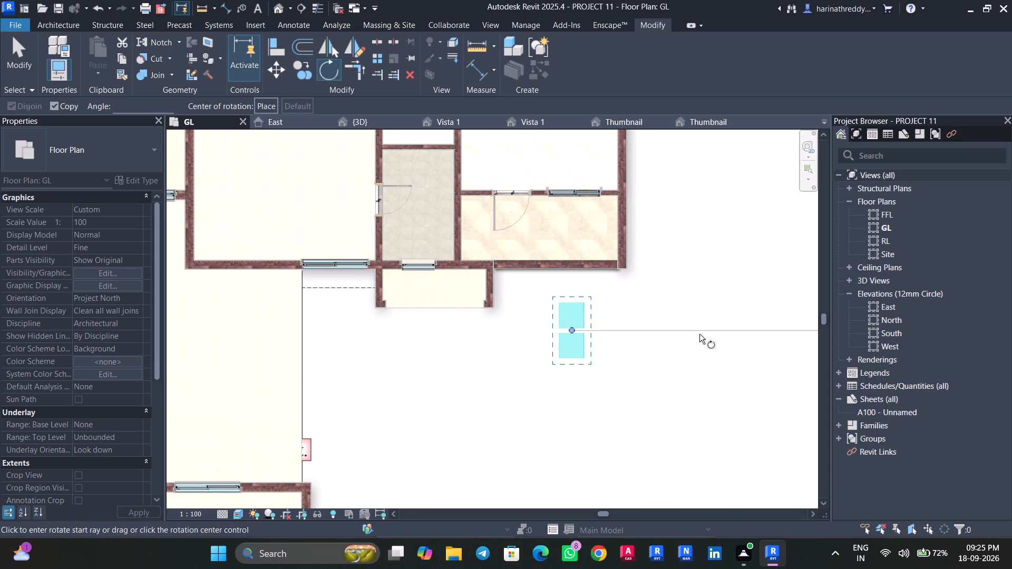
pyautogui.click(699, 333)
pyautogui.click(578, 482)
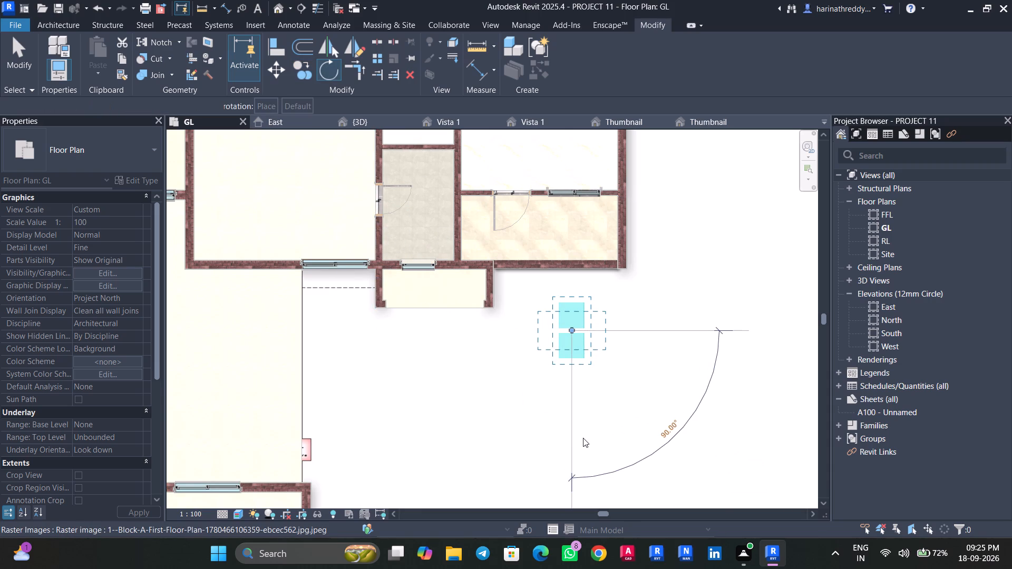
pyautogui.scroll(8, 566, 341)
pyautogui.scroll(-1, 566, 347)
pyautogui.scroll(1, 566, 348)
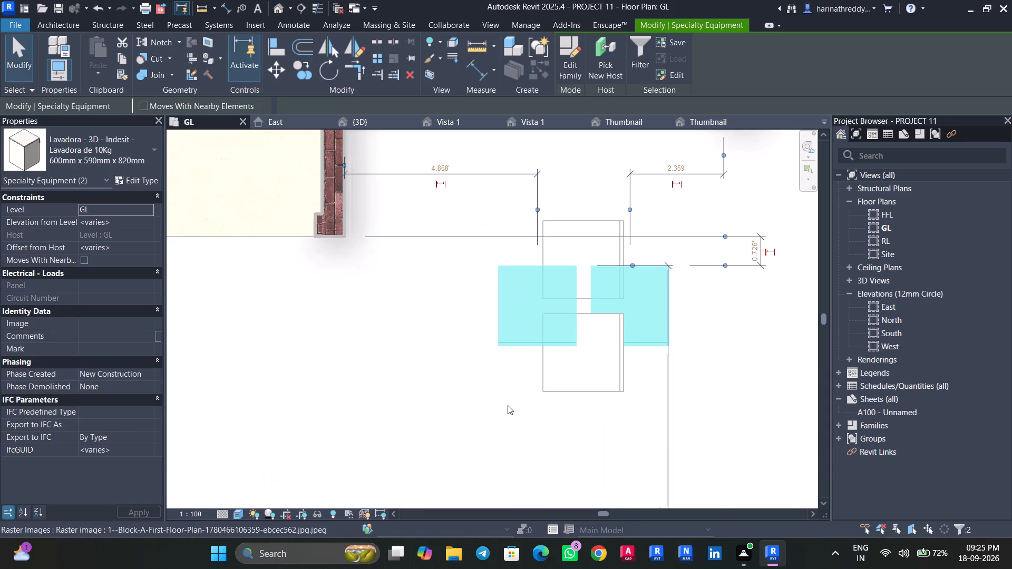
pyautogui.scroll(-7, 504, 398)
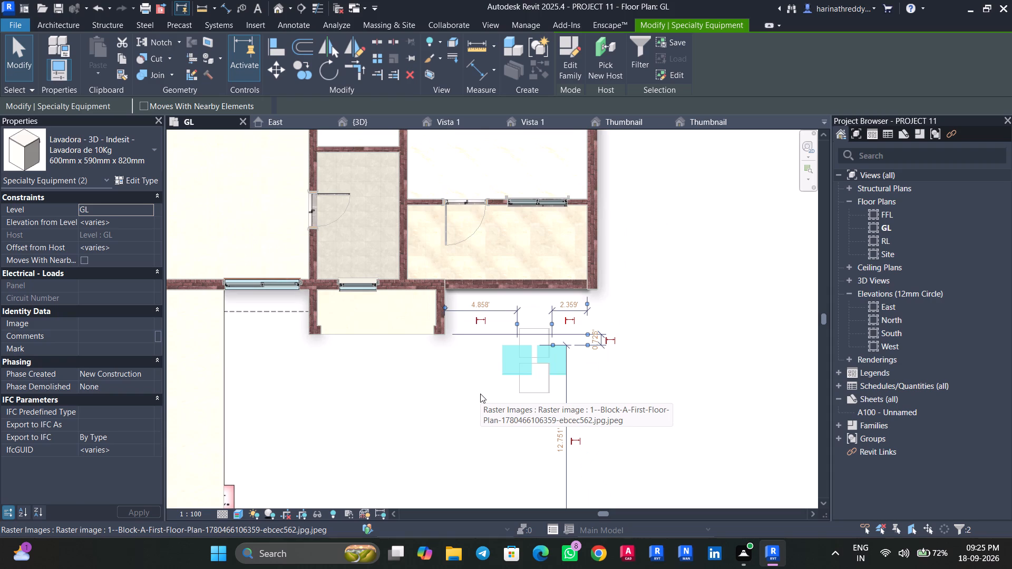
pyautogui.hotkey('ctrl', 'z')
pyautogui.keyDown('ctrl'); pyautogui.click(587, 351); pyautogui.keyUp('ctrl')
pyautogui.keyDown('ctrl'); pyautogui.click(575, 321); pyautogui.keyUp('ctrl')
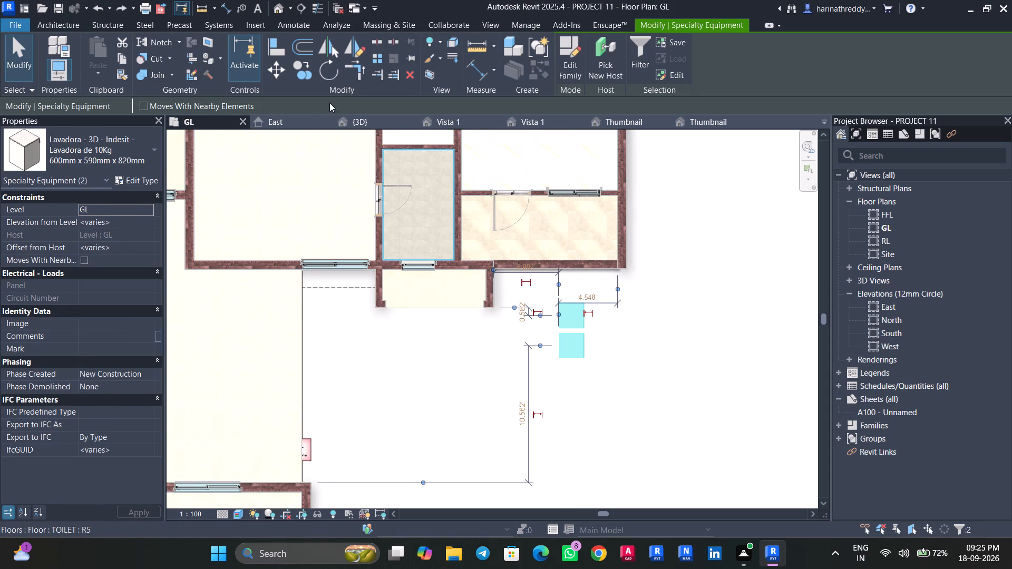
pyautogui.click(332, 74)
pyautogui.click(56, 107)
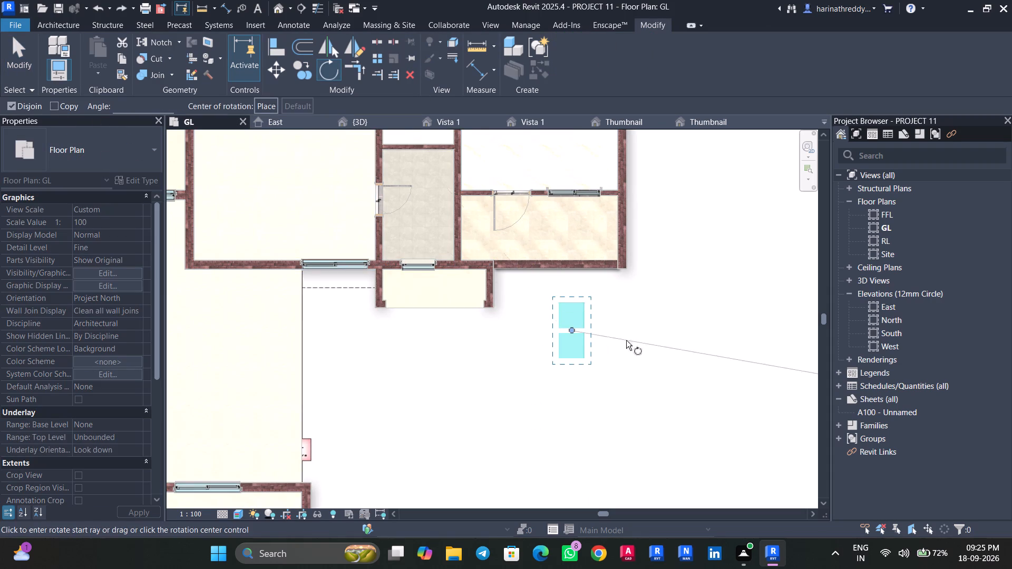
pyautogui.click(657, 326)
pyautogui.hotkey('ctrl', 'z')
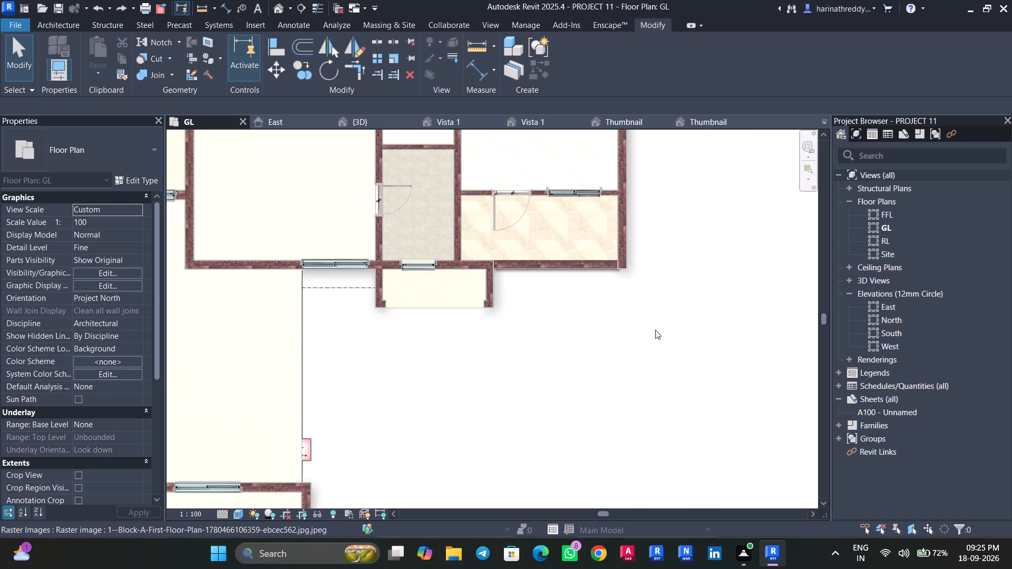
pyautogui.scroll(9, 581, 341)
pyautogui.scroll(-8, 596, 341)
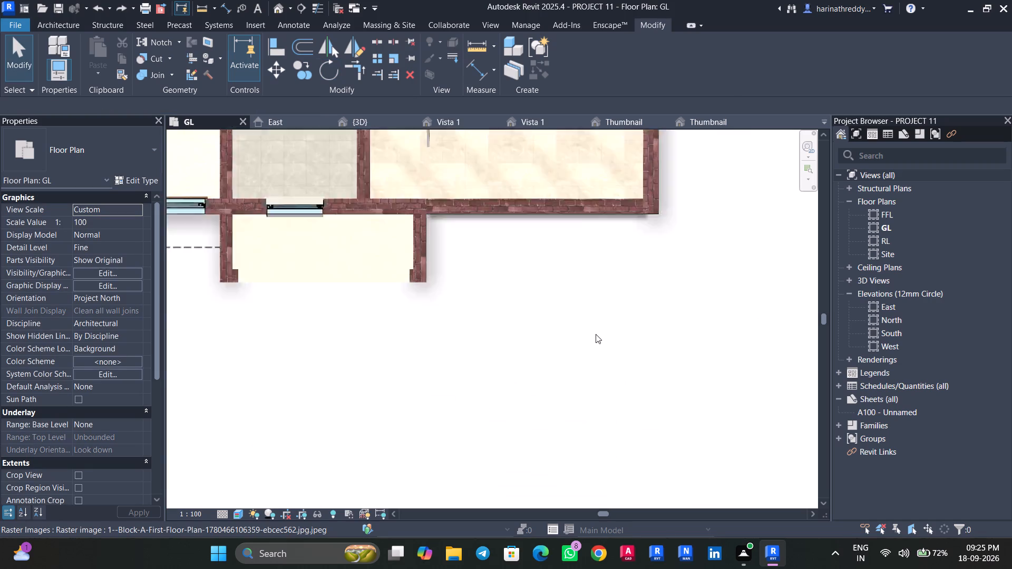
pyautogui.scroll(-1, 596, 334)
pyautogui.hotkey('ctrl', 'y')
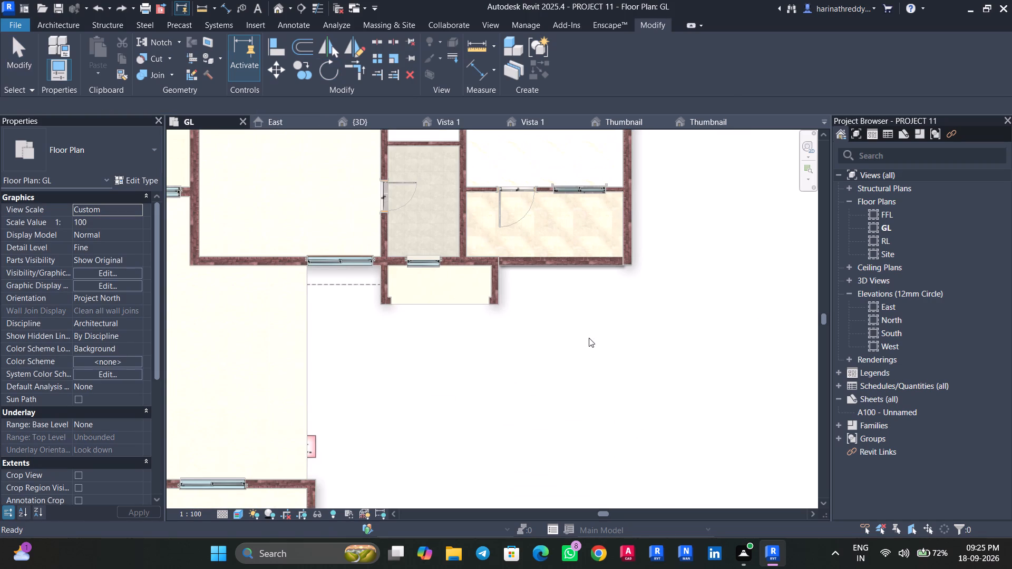
# Rotate the washing machine pair south of the east flat's utility by 90° clockwise without making a copy, so the machines sit side by side east–west.
pyautogui.keyDown('ctrl'); pyautogui.click(576, 343); pyautogui.keyUp('ctrl')
pyautogui.keyDown('ctrl'); pyautogui.click(575, 311); pyautogui.keyUp('ctrl')
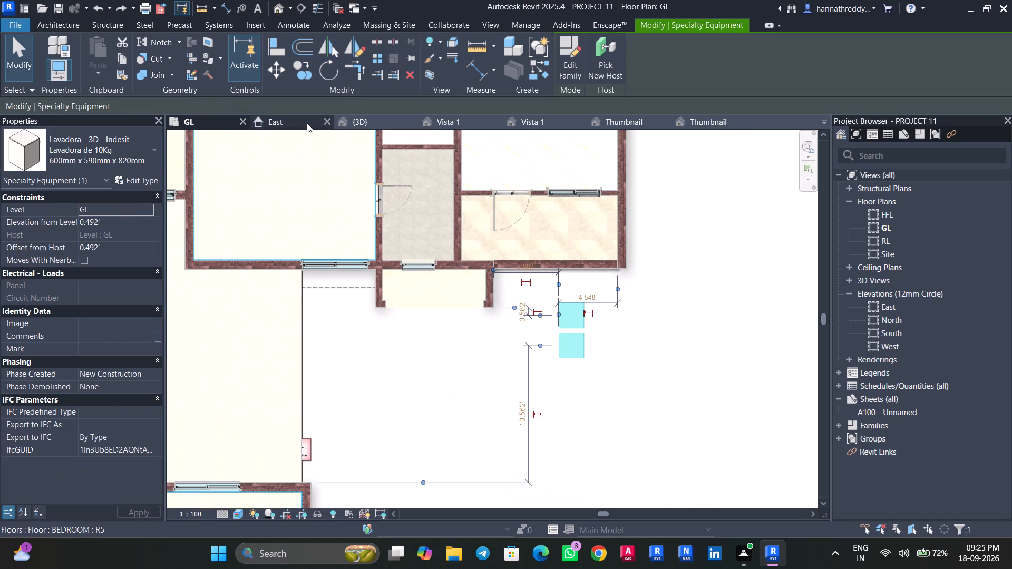
pyautogui.click(324, 75)
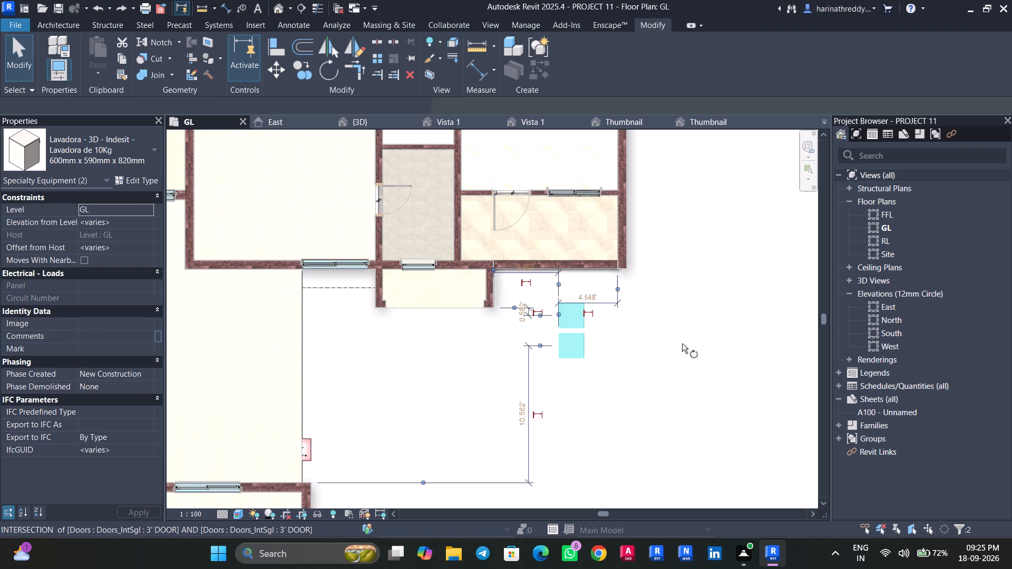
pyautogui.click(699, 332)
pyautogui.click(568, 460)
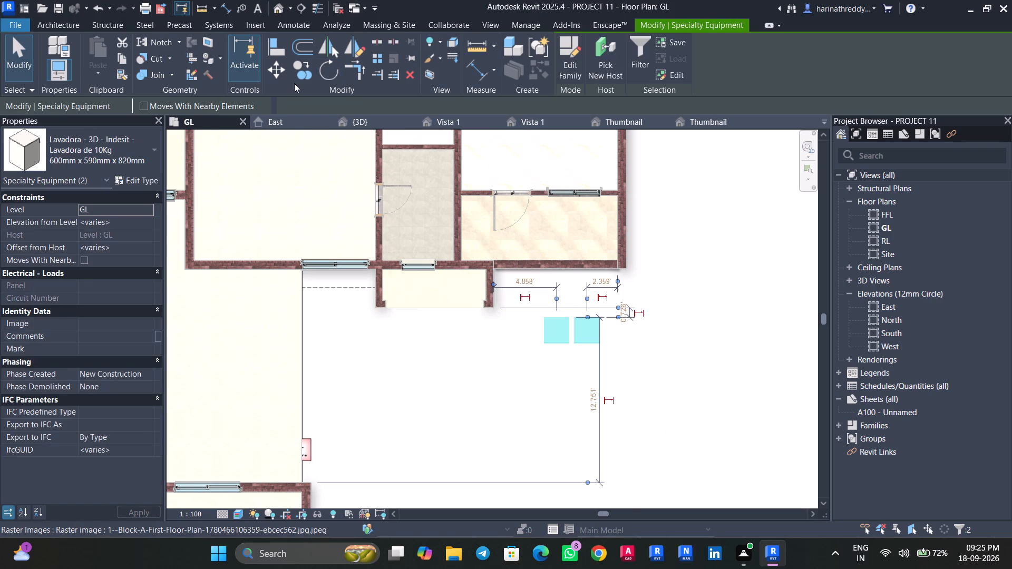
# Move the side-by-side washing machine pair from the open area into the east flat's utility, just south of its window.
pyautogui.click(280, 73)
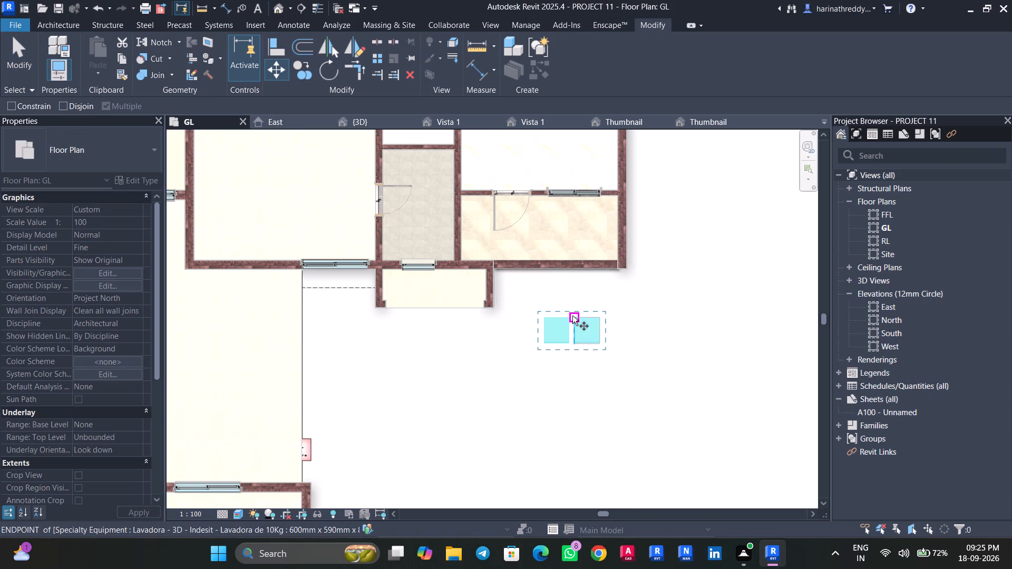
pyautogui.scroll(5, 570, 312)
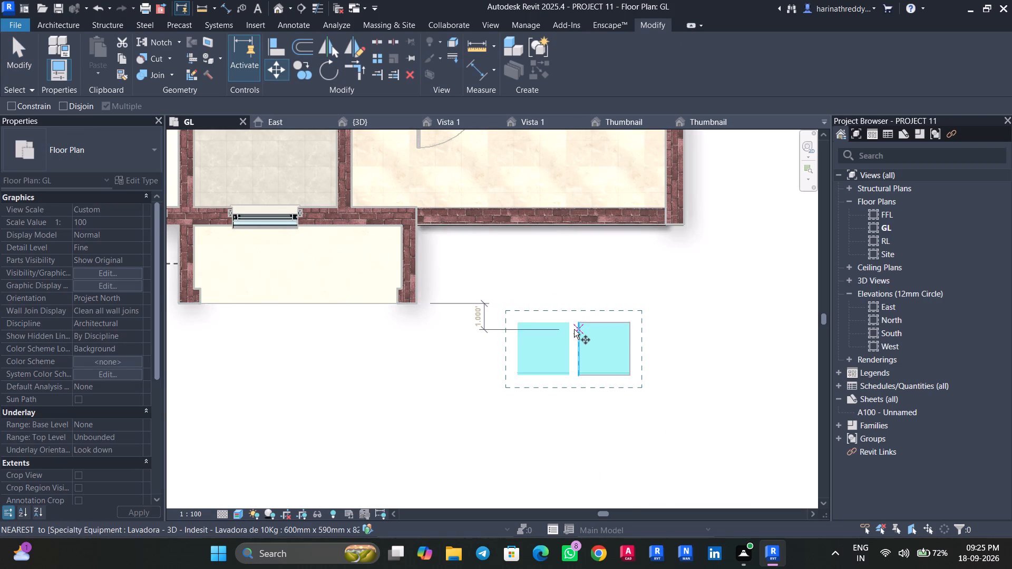
pyautogui.click(568, 325)
pyautogui.scroll(-6, 568, 325)
pyautogui.scroll(4, 556, 237)
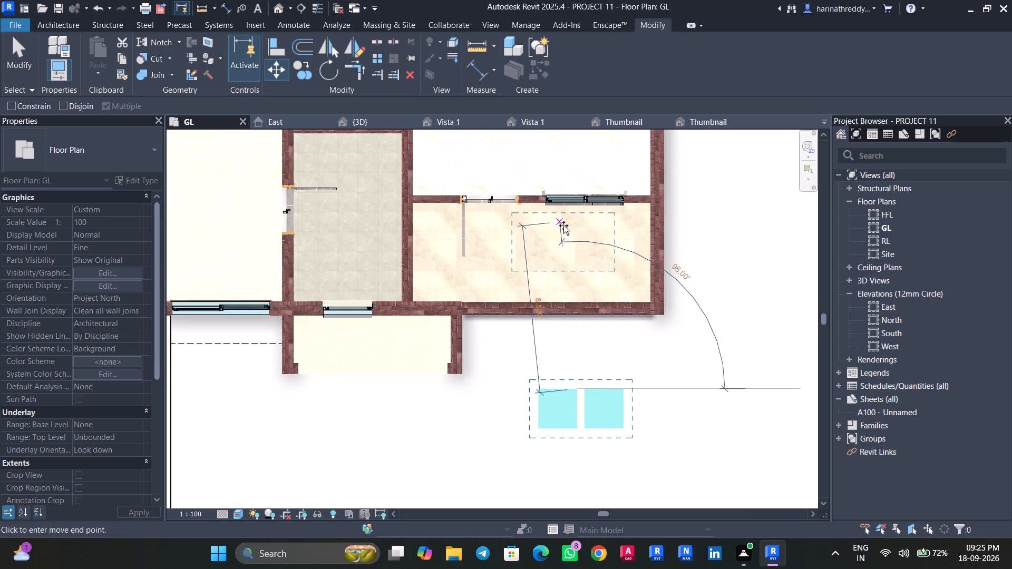
pyautogui.scroll(5, 573, 225)
pyautogui.click(574, 201)
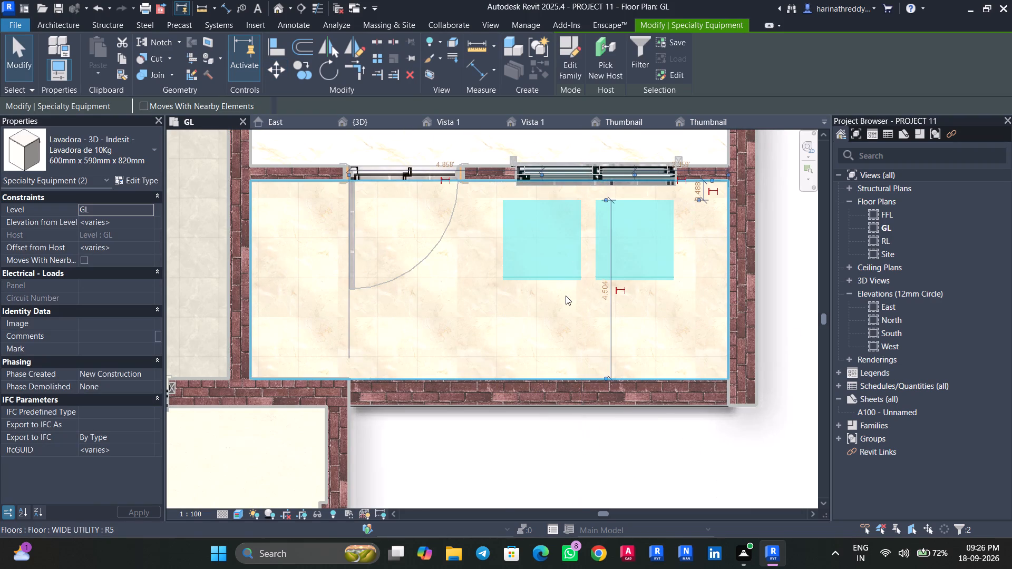
# Nudge the washing machine pair north against the utility's window wall and slightly east, then deselect it.
pyautogui.press('Up')
pyautogui.press('Up')
pyautogui.press('Up')
pyautogui.press('Up')
pyautogui.press('Up')
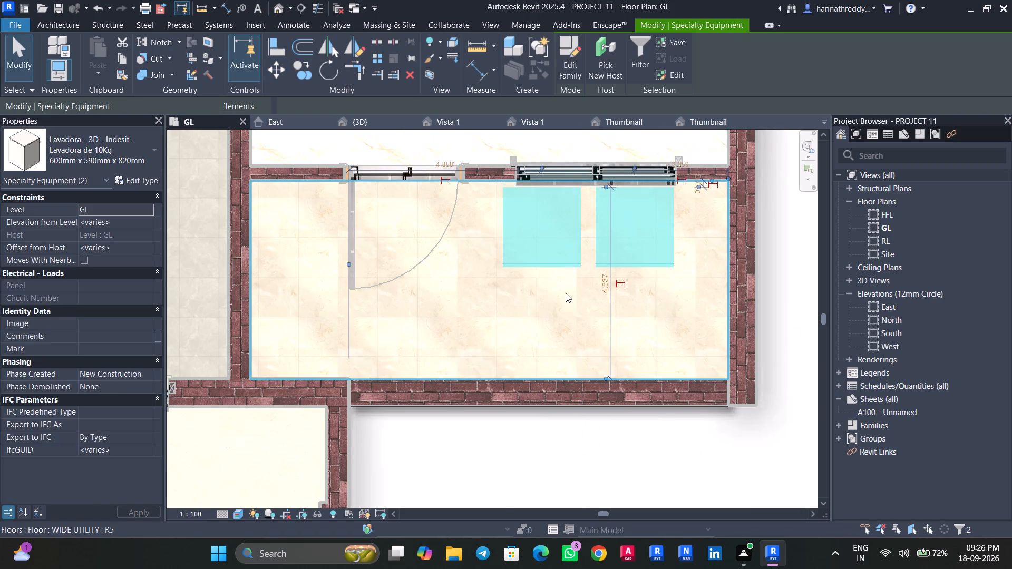
pyautogui.press('Right')
pyautogui.press('Right')
pyautogui.scroll(-6, 559, 290)
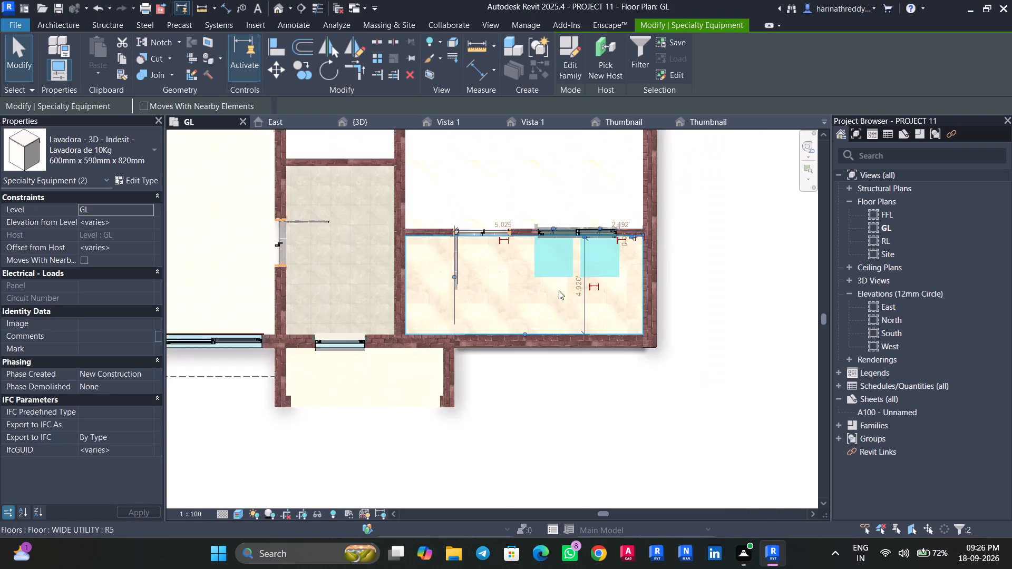
pyautogui.scroll(-10, 559, 290)
pyautogui.moveTo(605, 278); pyautogui.dragTo(625, 456, button='middle')
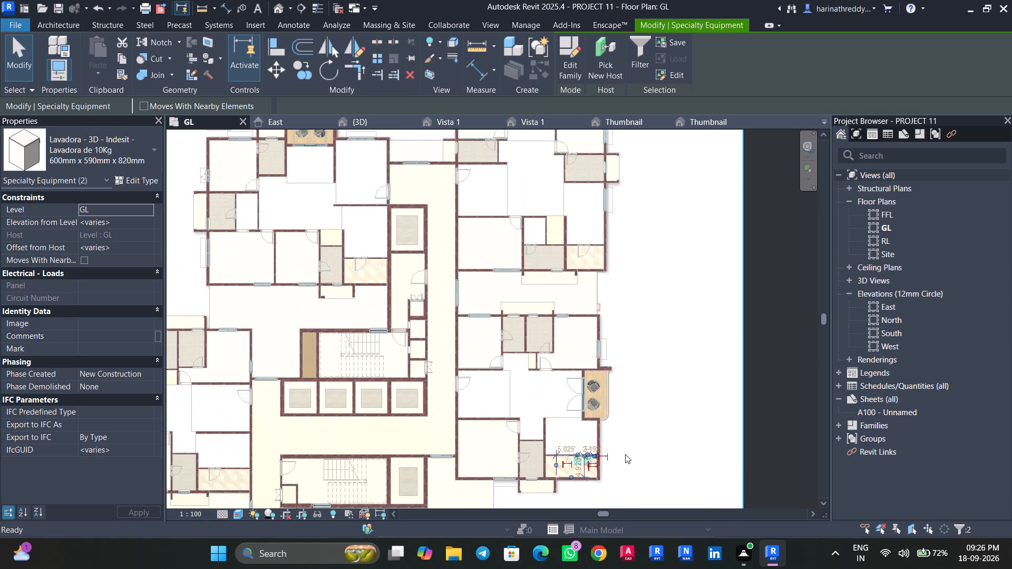
pyautogui.scroll(3, 625, 449)
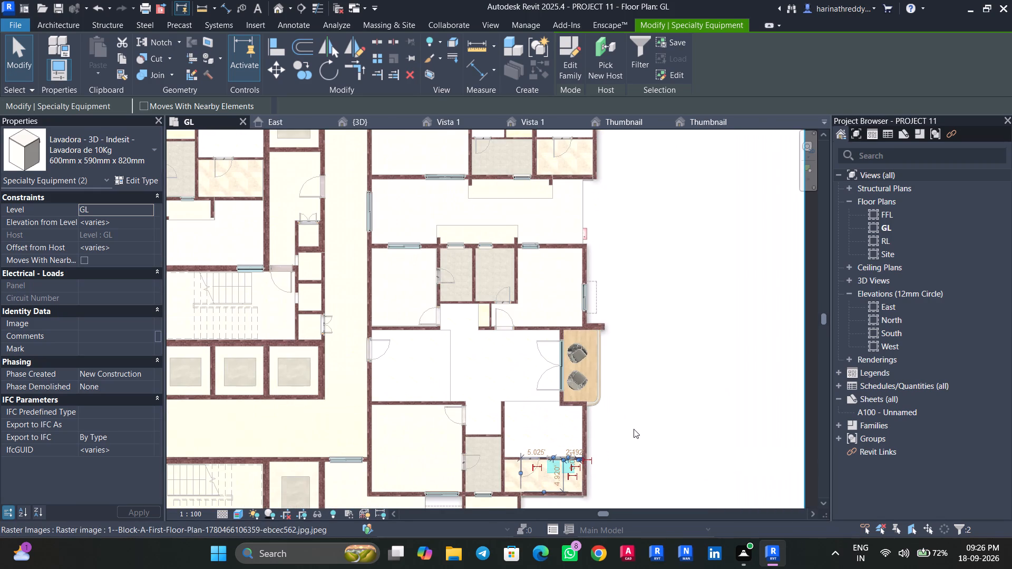
pyautogui.press('Escape')
pyautogui.press('Escape')
# Set the draw layer of the underlay plan image to Foreground.
pyautogui.click(654, 367)
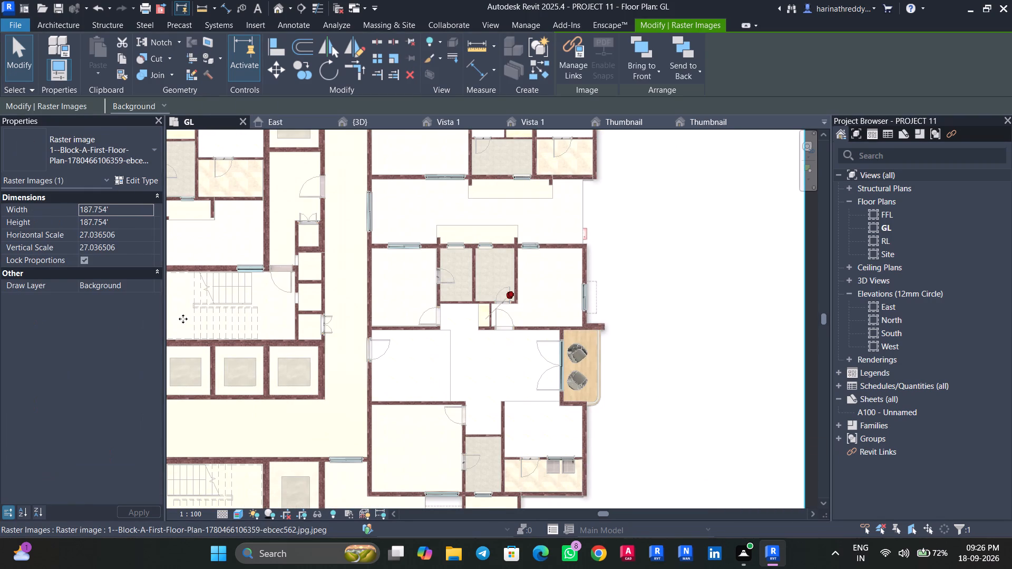
pyautogui.click(145, 284)
pyautogui.click(132, 305)
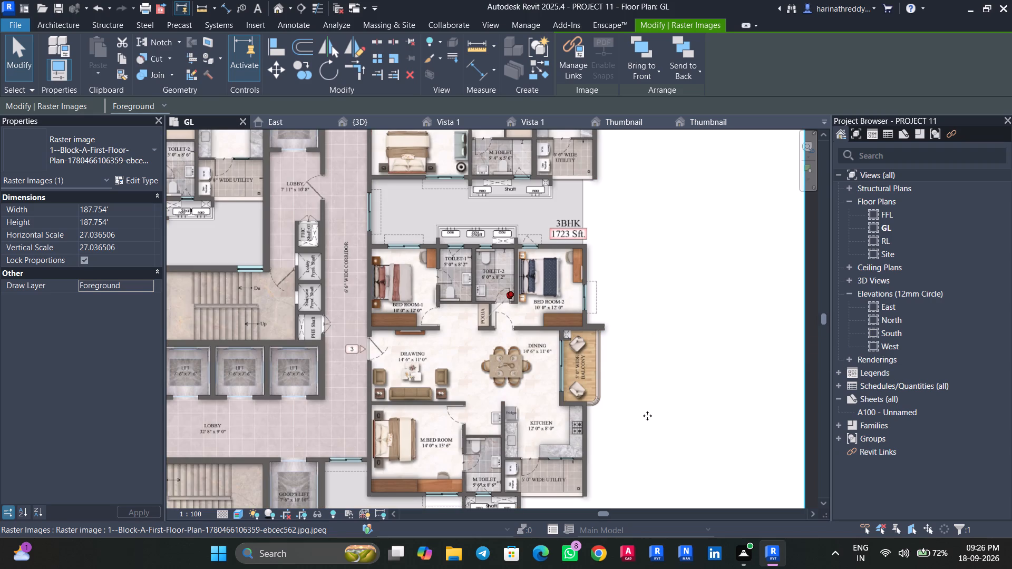
# Examine the underlay plan's furniture and utility layouts across the 1723, 1858, 2001 and neighbouring 3BHK flats.
pyautogui.moveTo(650, 411); pyautogui.dragTo(693, 41, button='middle')
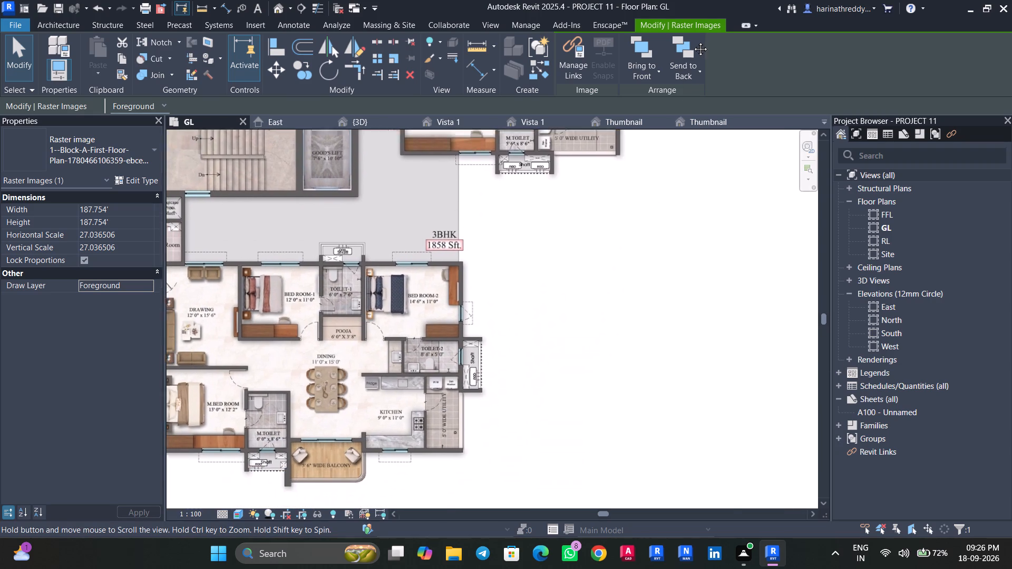
pyautogui.moveTo(693, 41); pyautogui.dragTo(908, 61, button='middle')
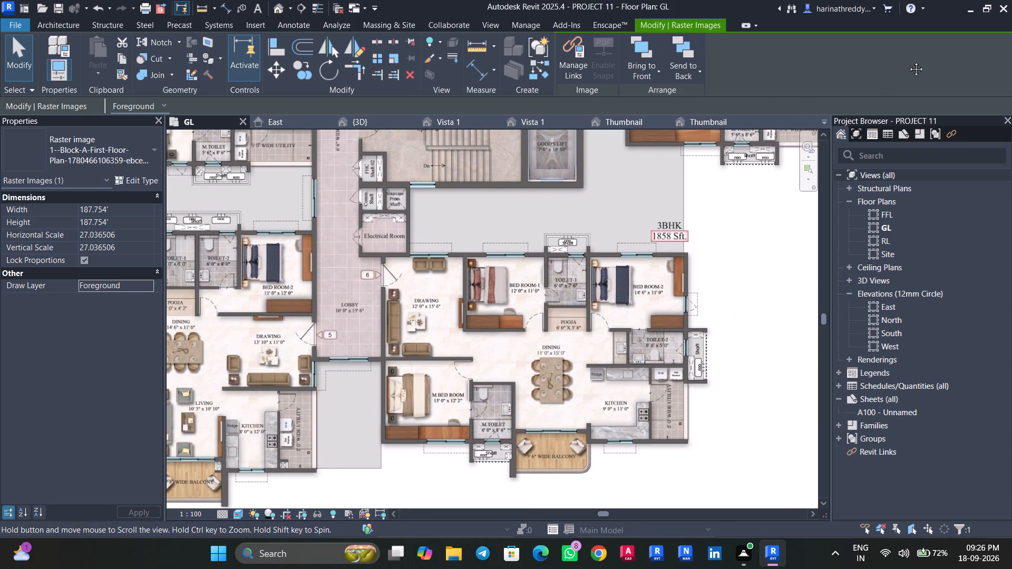
pyautogui.moveTo(908, 61); pyautogui.dragTo(785, 218, button='middle')
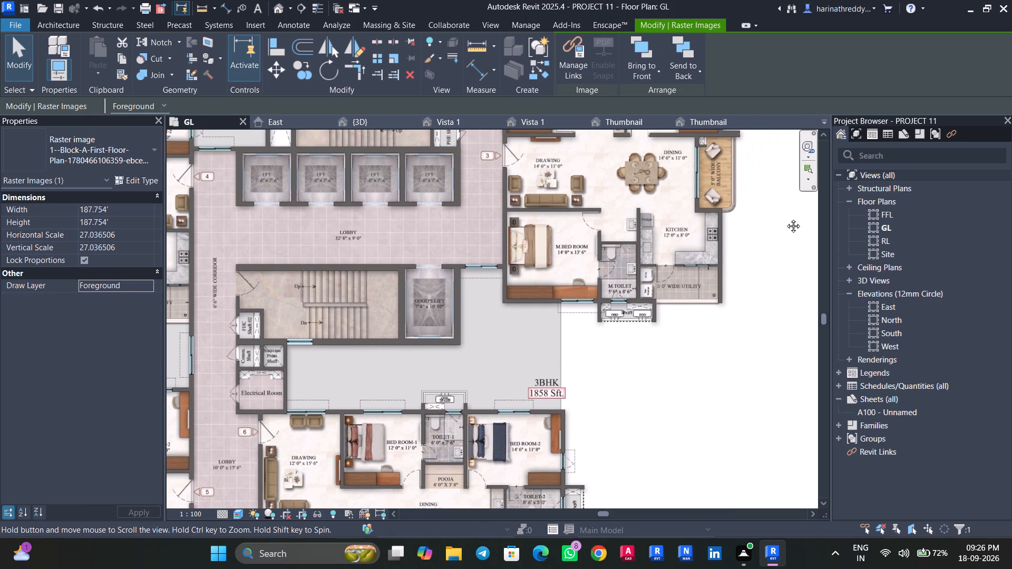
pyautogui.moveTo(785, 218); pyautogui.dragTo(775, 161, button='middle')
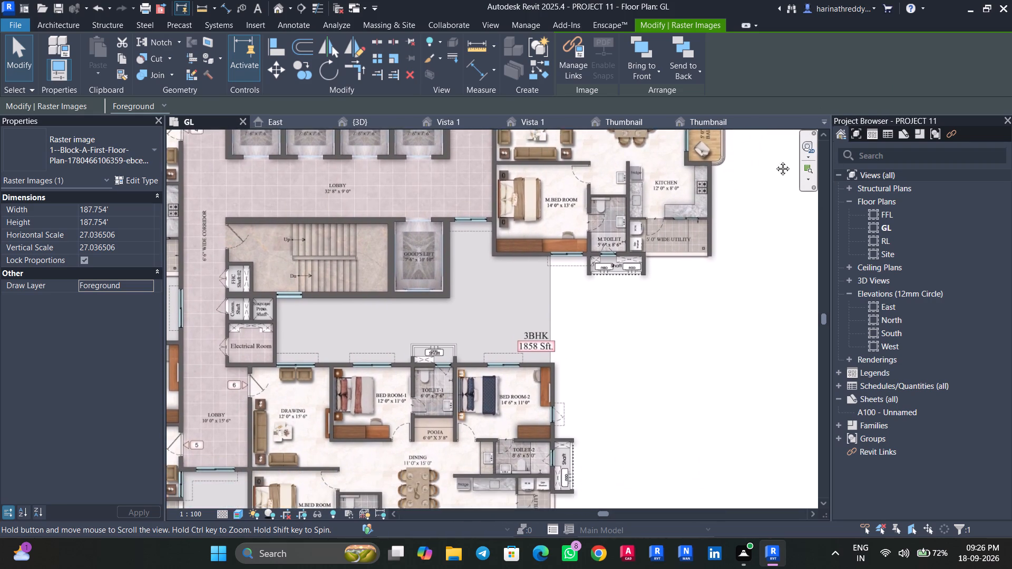
pyautogui.moveTo(775, 161); pyautogui.dragTo(774, 102, button='middle')
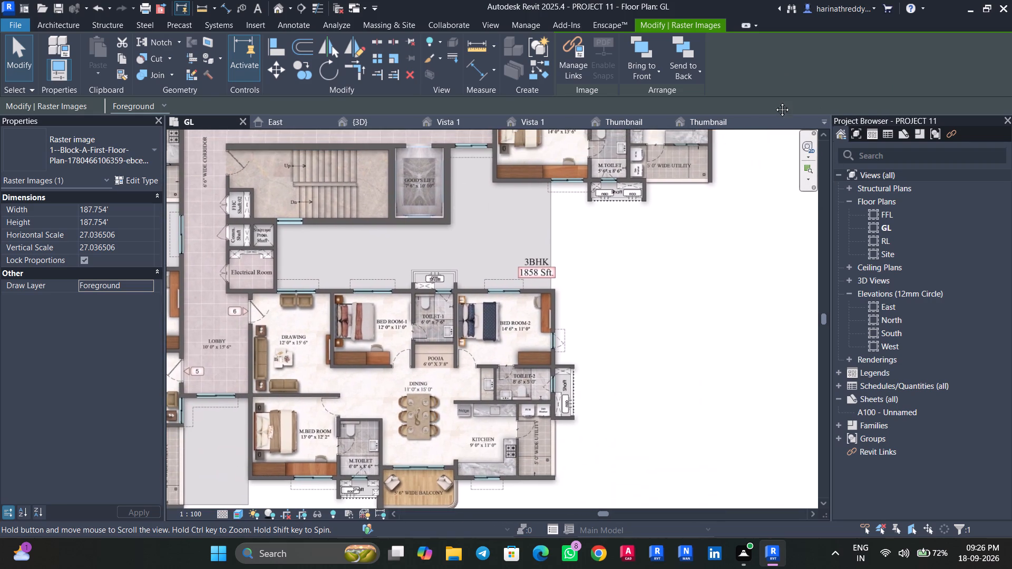
pyautogui.moveTo(774, 102); pyautogui.dragTo(701, 544, button='middle')
pyautogui.moveTo(667, 351); pyautogui.dragTo(682, 487, button='middle')
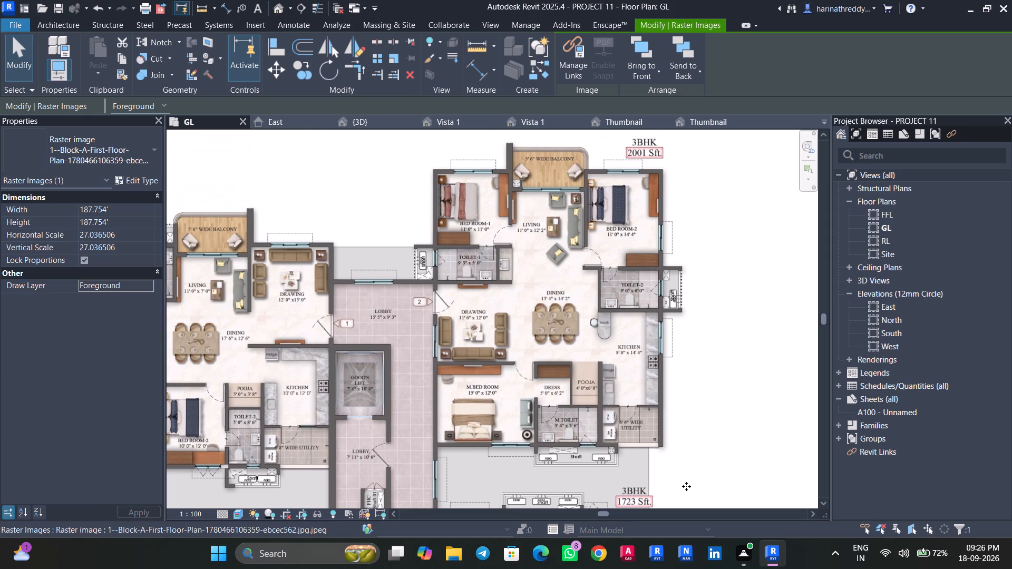
pyautogui.moveTo(685, 482); pyautogui.dragTo(655, 144, button='middle')
pyautogui.middleClick(655, 144)
pyautogui.scroll(-3, 681, 316)
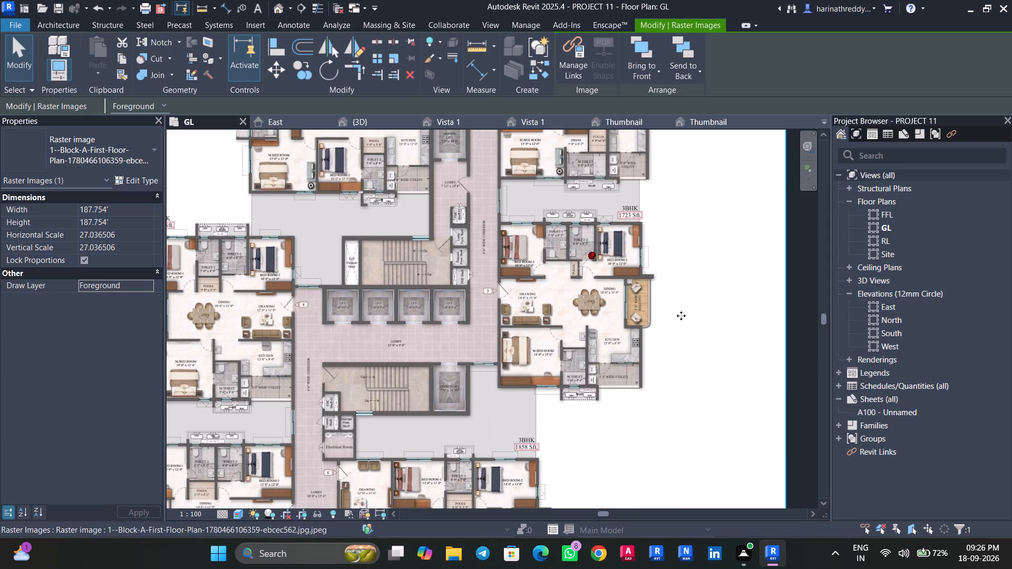
pyautogui.moveTo(657, 415); pyautogui.dragTo(665, 427, button='middle')
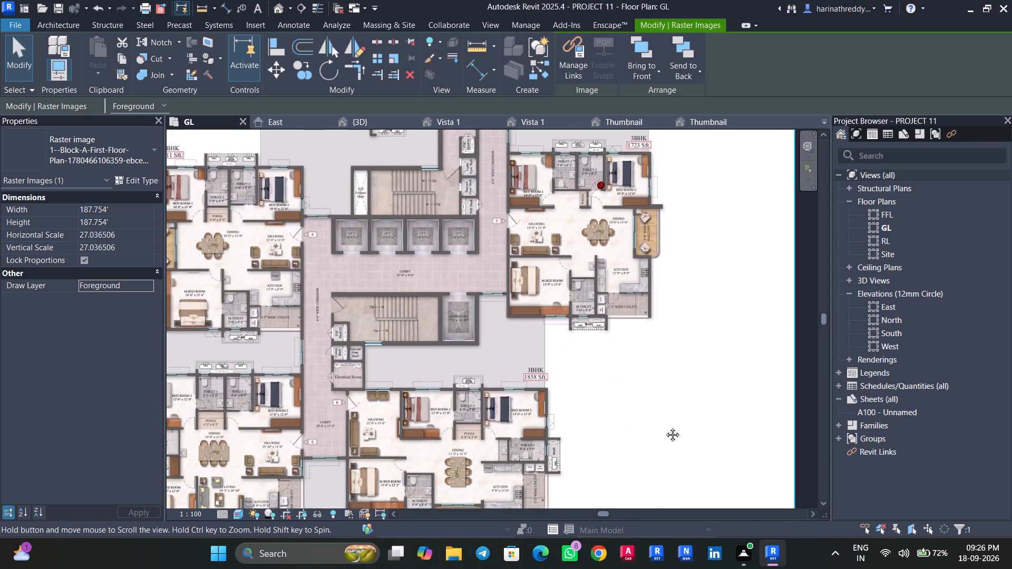
pyautogui.moveTo(665, 427); pyautogui.dragTo(655, 513, button='middle')
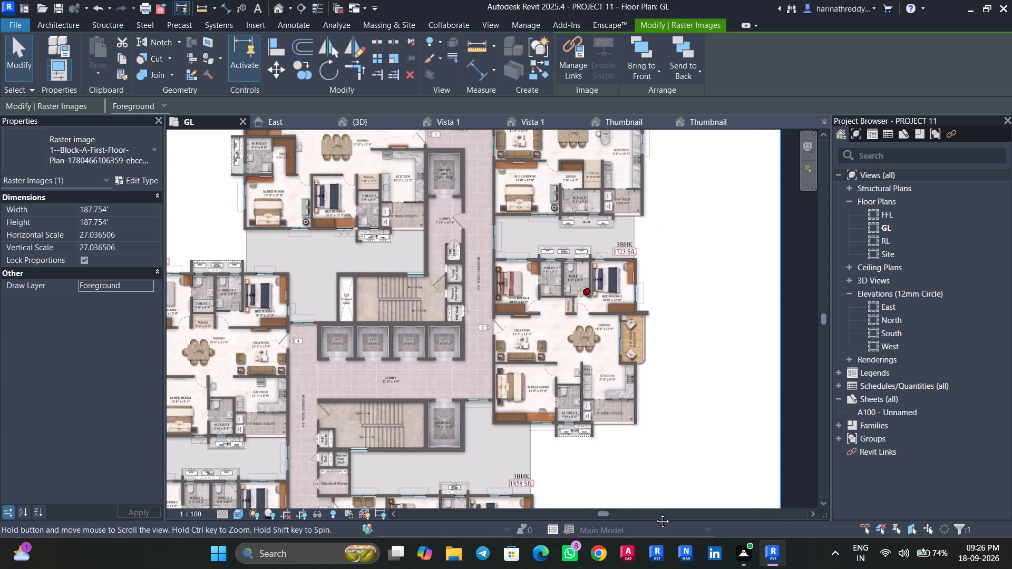
pyautogui.moveTo(655, 513); pyautogui.dragTo(657, 521, button='middle')
pyautogui.moveTo(683, 326); pyautogui.dragTo(684, 388, button='middle')
pyautogui.moveTo(683, 389); pyautogui.dragTo(690, 367, button='middle')
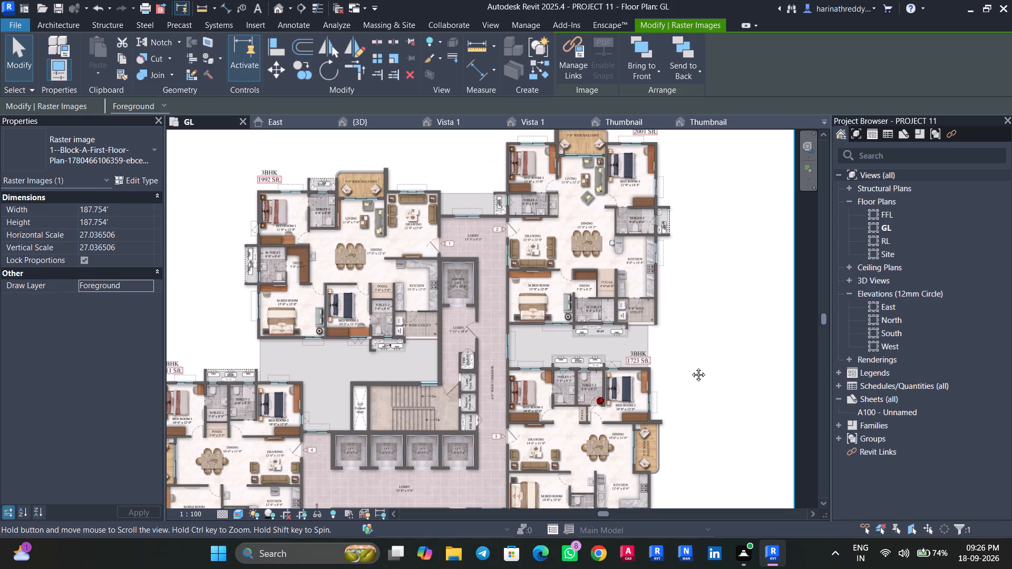
pyautogui.moveTo(690, 367); pyautogui.dragTo(693, 366, button='middle')
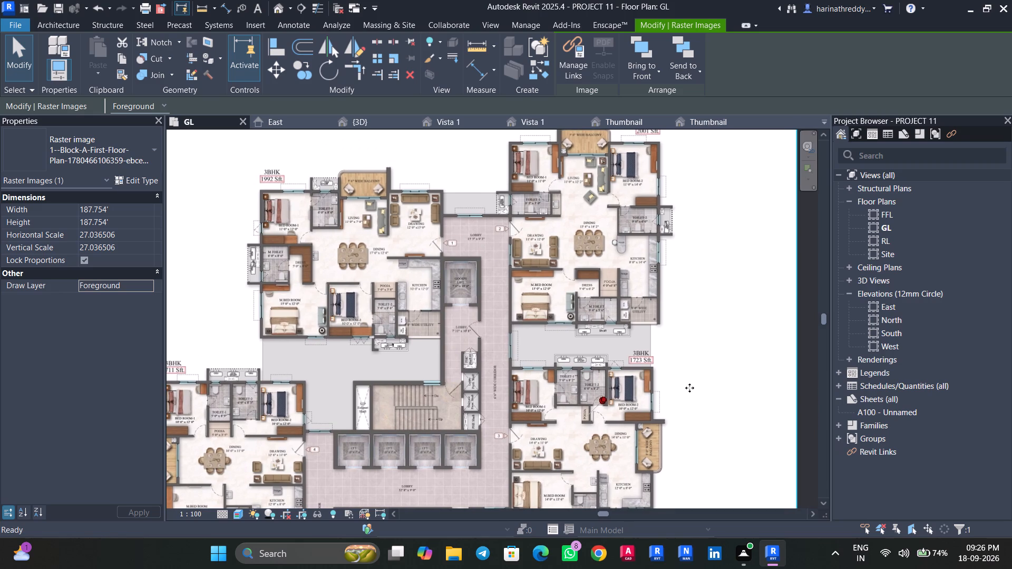
pyautogui.moveTo(689, 388); pyautogui.dragTo(719, 305, button='middle')
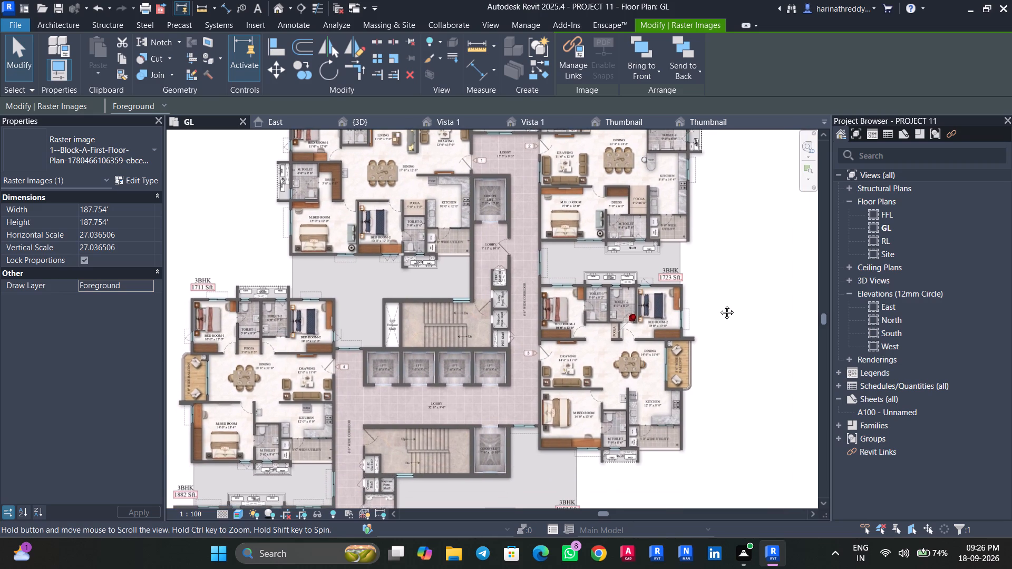
pyautogui.moveTo(719, 305); pyautogui.dragTo(668, 393, button='middle')
pyautogui.click(672, 380)
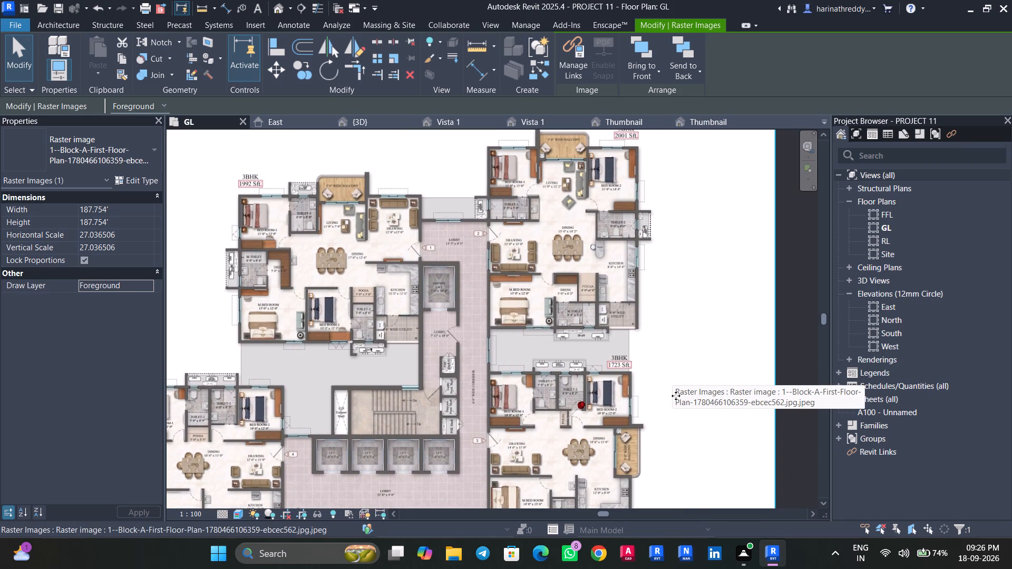
pyautogui.moveTo(676, 396); pyautogui.dragTo(655, 253, button='middle')
# Set the underlay plan image's draw layer to Background and deselect the image.
pyautogui.click(659, 257)
pyautogui.click(148, 284)
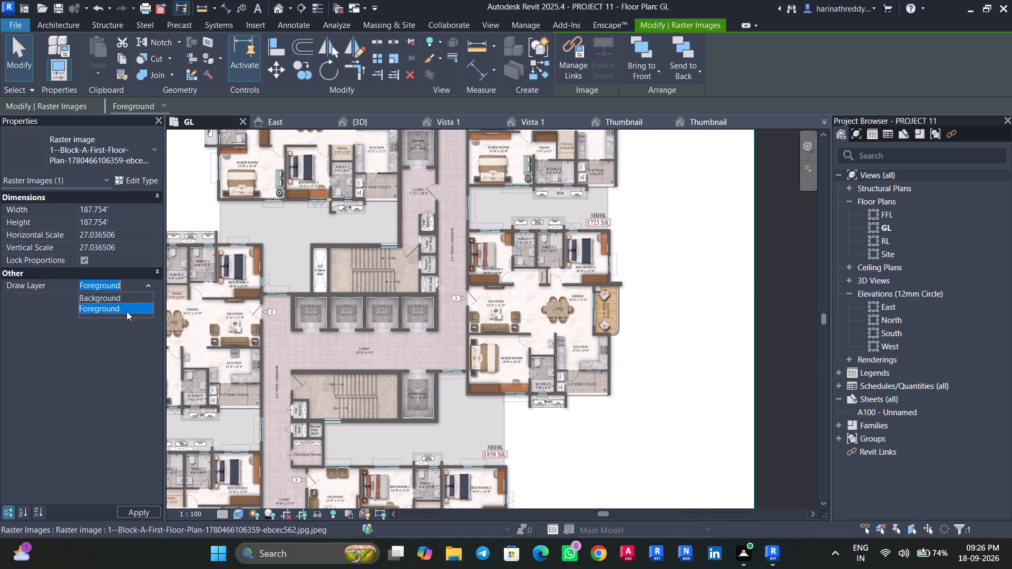
pyautogui.click(128, 297)
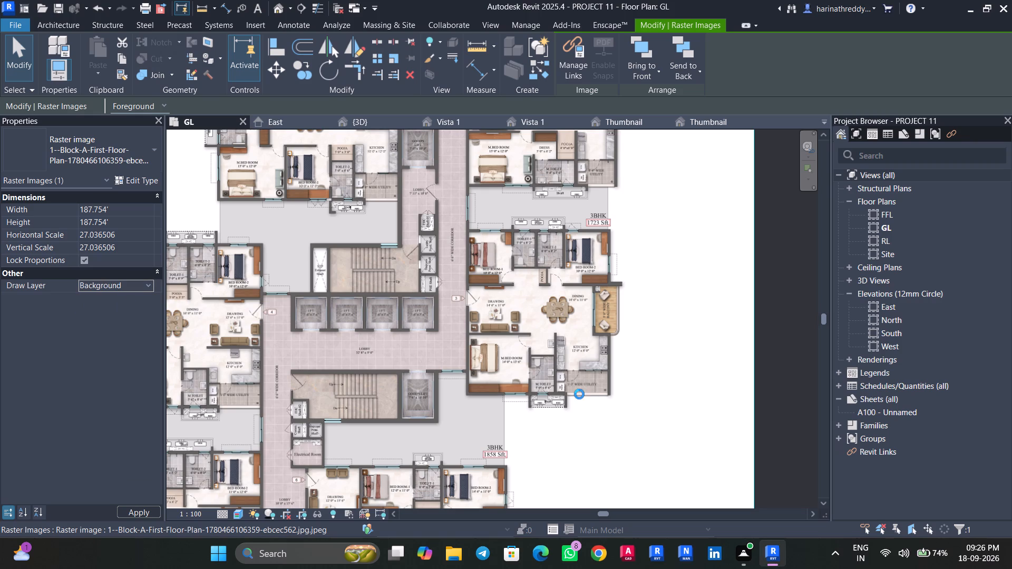
pyautogui.scroll(10, 576, 396)
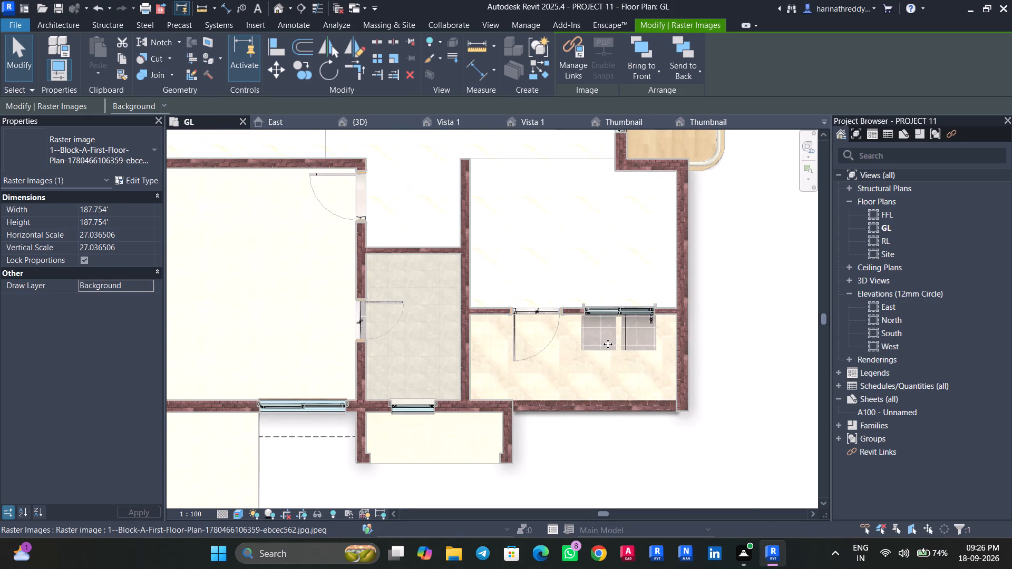
pyautogui.press('Escape')
# Rotate both washing machines in the east flat's utility together by 90° counterclockwise so they line up north–south.
pyautogui.click(604, 347)
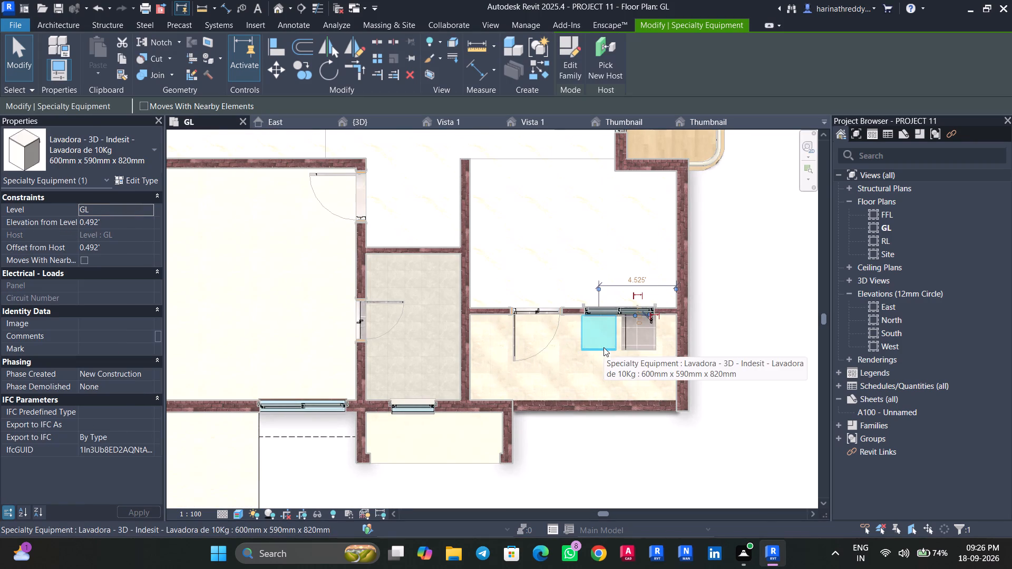
pyautogui.keyDown('ctrl'); pyautogui.click(631, 345); pyautogui.keyUp('ctrl')
pyautogui.scroll(2, 625, 381)
pyautogui.scroll(-1, 625, 381)
pyautogui.scroll(2, 625, 381)
pyautogui.scroll(-6, 613, 372)
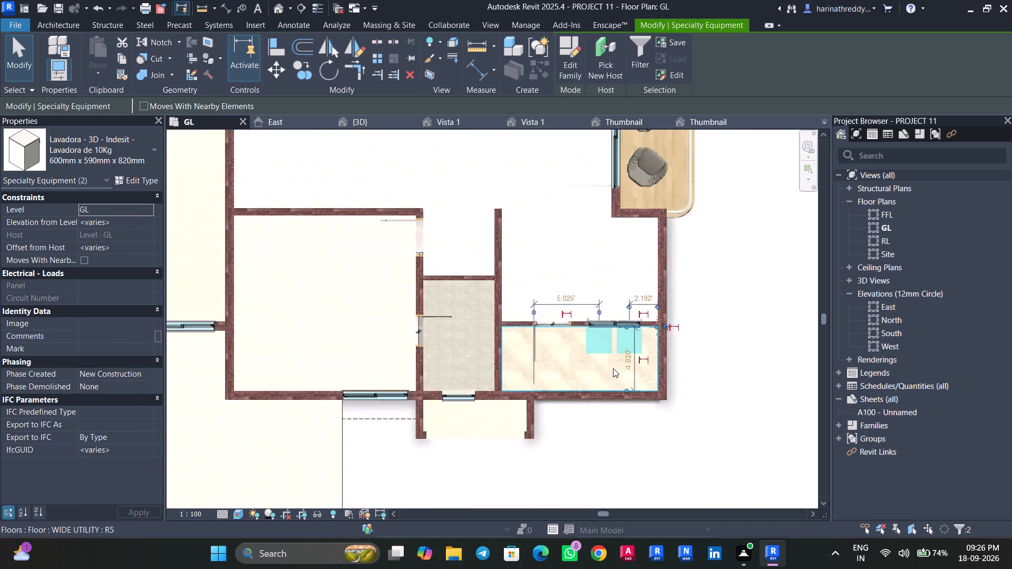
pyautogui.scroll(-9, 613, 368)
pyautogui.moveTo(620, 429); pyautogui.dragTo(628, 271, button='middle')
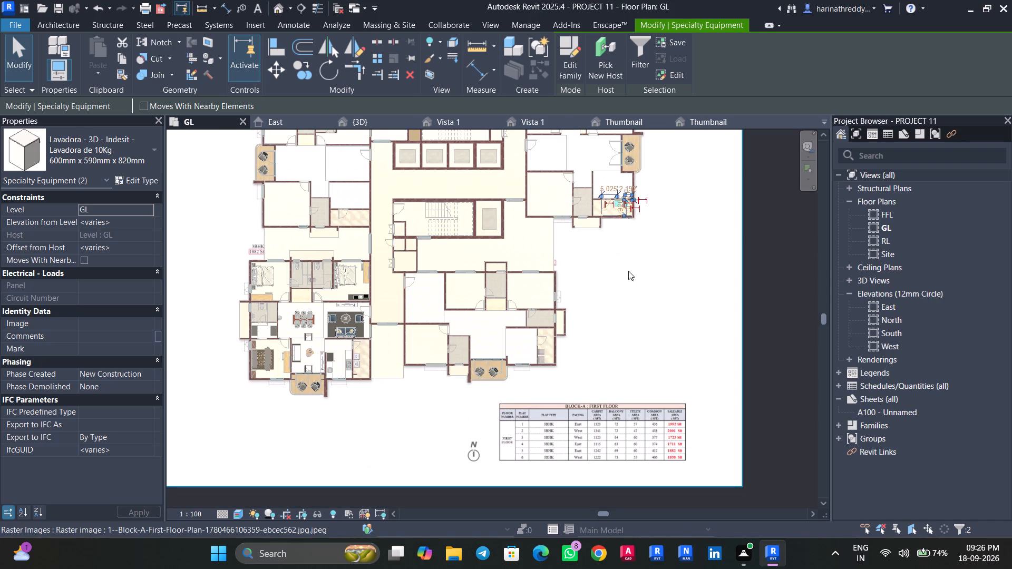
pyautogui.moveTo(633, 293); pyautogui.dragTo(607, 448, button='middle')
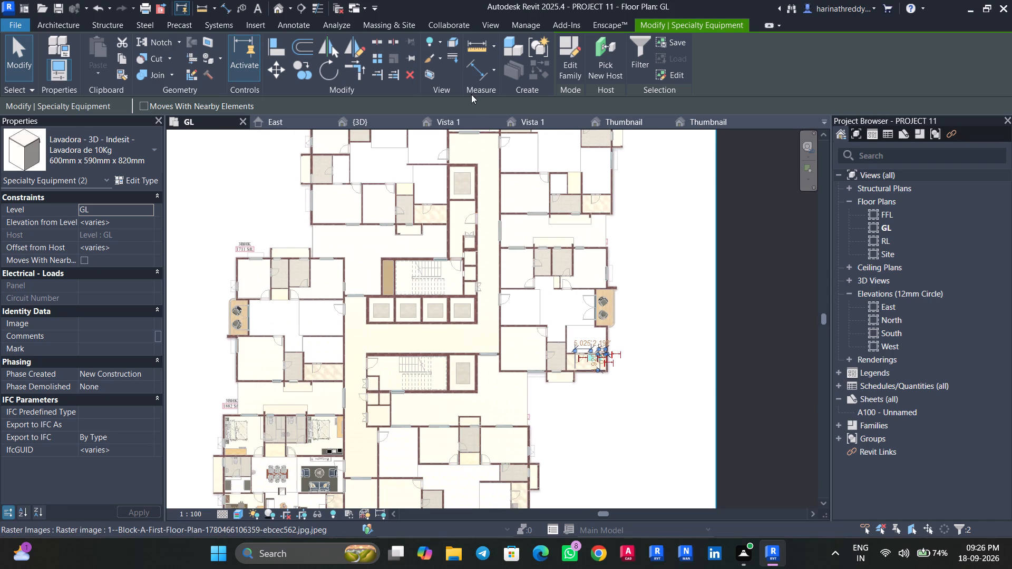
pyautogui.click(323, 73)
pyautogui.scroll(6, 587, 388)
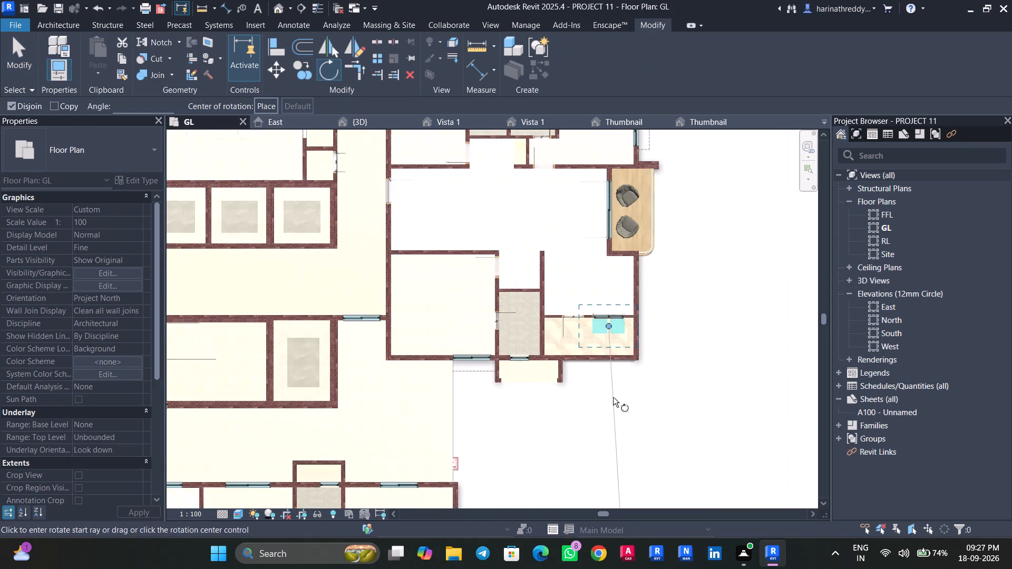
pyautogui.click(608, 401)
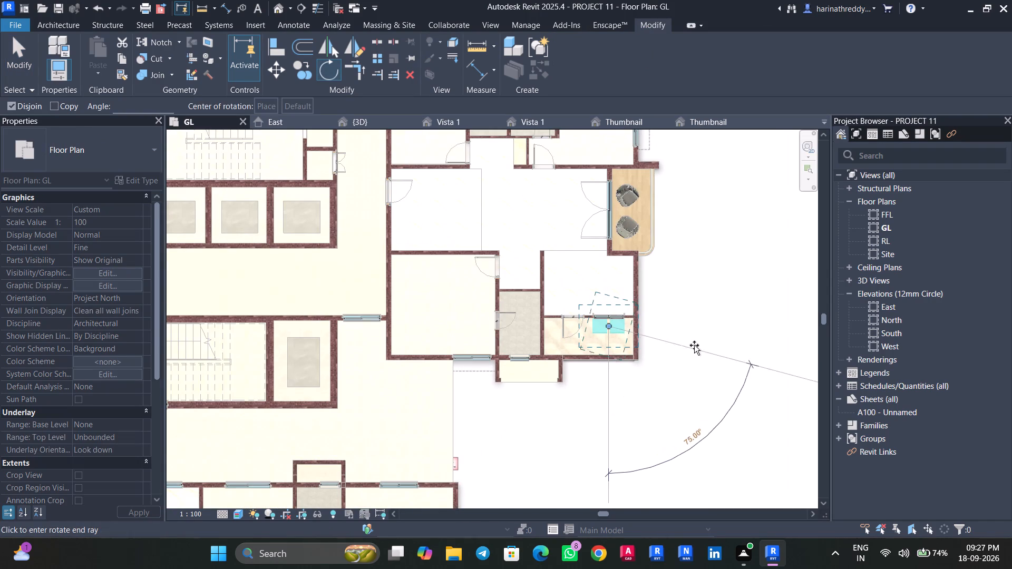
pyautogui.click(696, 330)
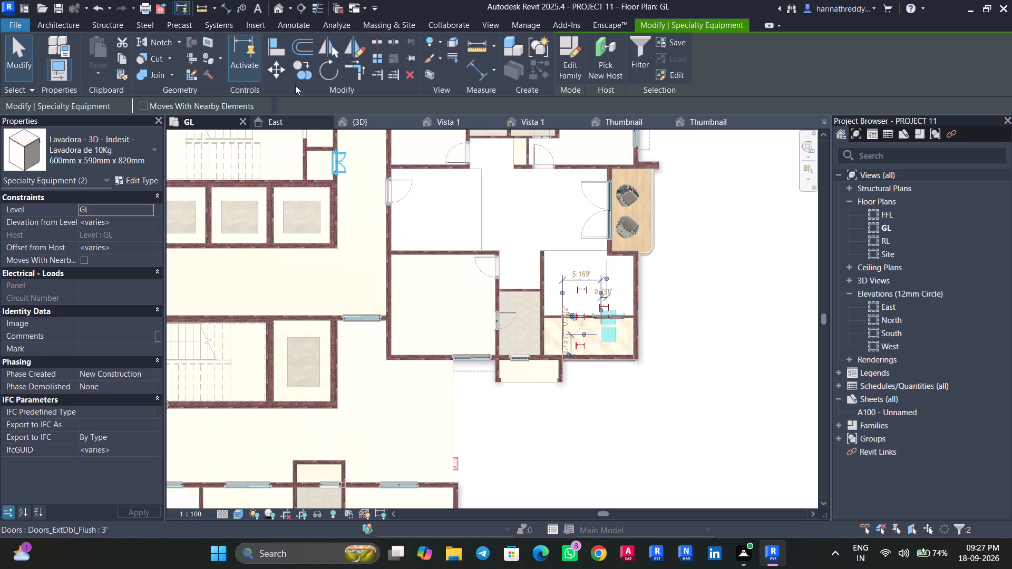
# Move both washing machines against the west wall of the east flat's utility and nudge them south between the walls.
pyautogui.click(276, 66)
pyautogui.scroll(8, 572, 334)
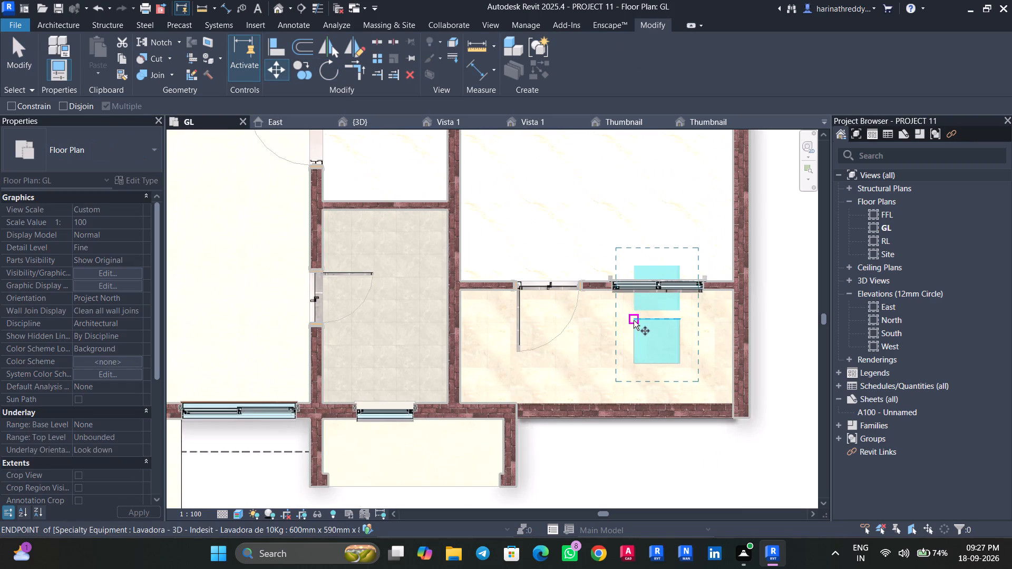
pyautogui.click(635, 311)
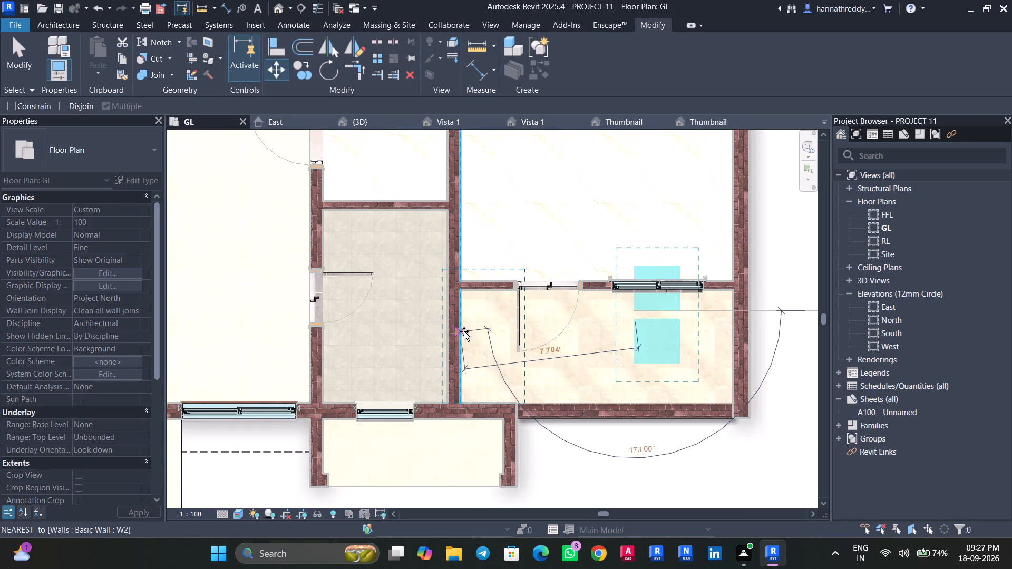
pyautogui.click(464, 331)
pyautogui.press('Down')
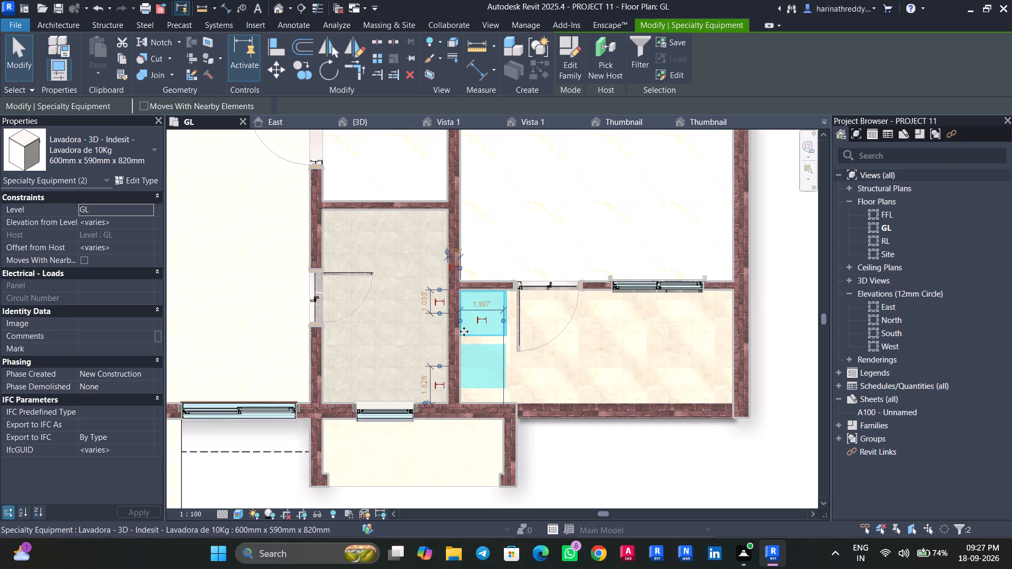
pyautogui.press('Down')
pyautogui.press('Down')
pyautogui.press('Down')
pyautogui.press('Up')
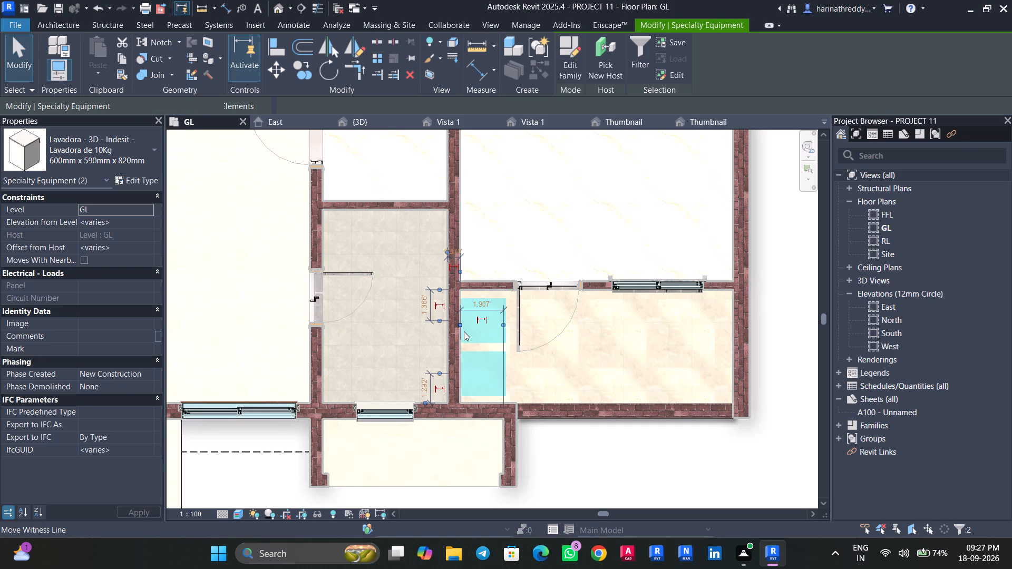
# Copy the two washing machines, with multiple copies enabled, to the west wall of the 2001 Sft. flat's utility.
pyautogui.scroll(-8, 464, 331)
pyautogui.click(303, 74)
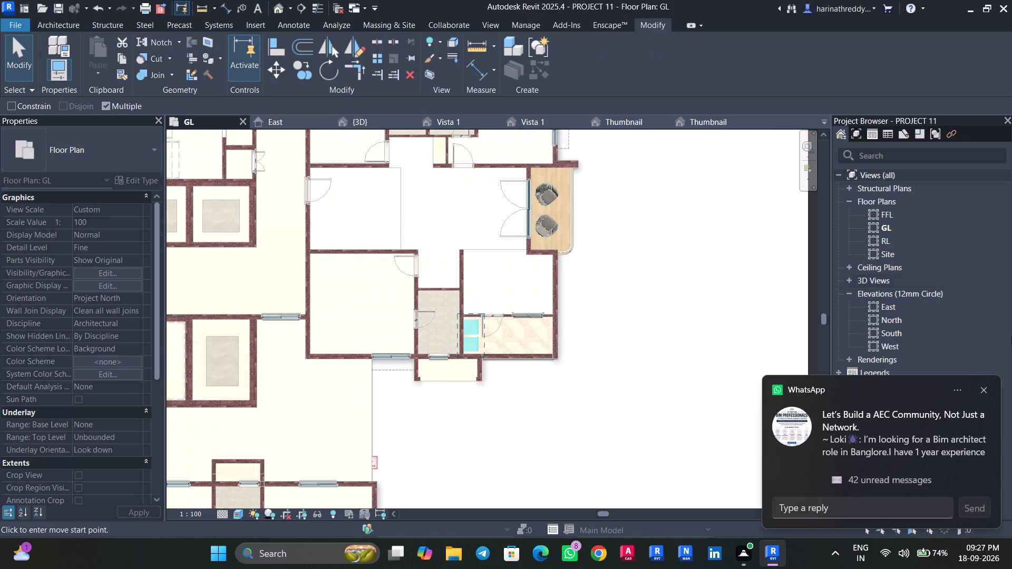
pyautogui.click(984, 391)
pyautogui.scroll(4, 441, 320)
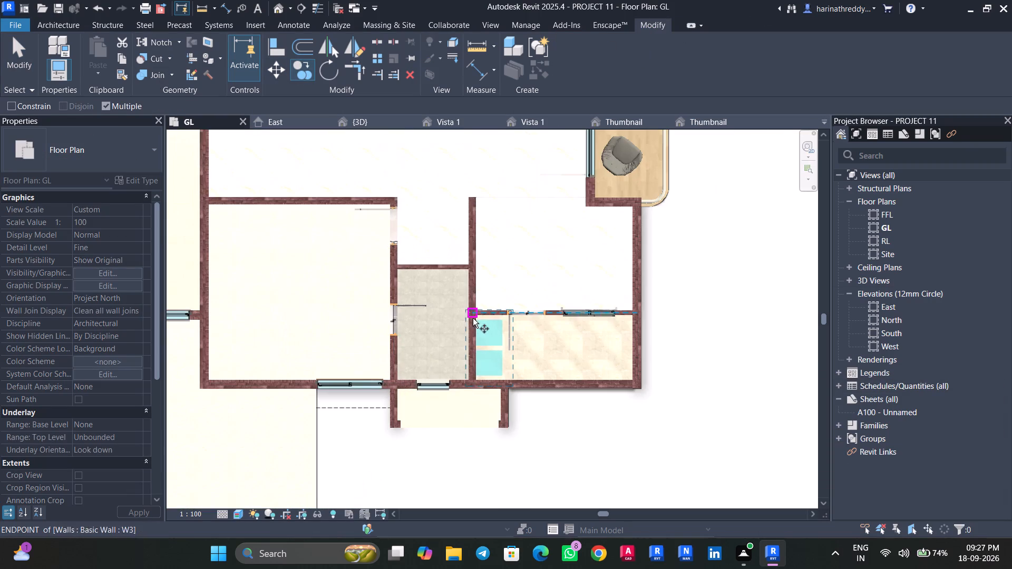
pyautogui.click(471, 318)
pyautogui.moveTo(599, 259); pyautogui.dragTo(547, 534, button='middle')
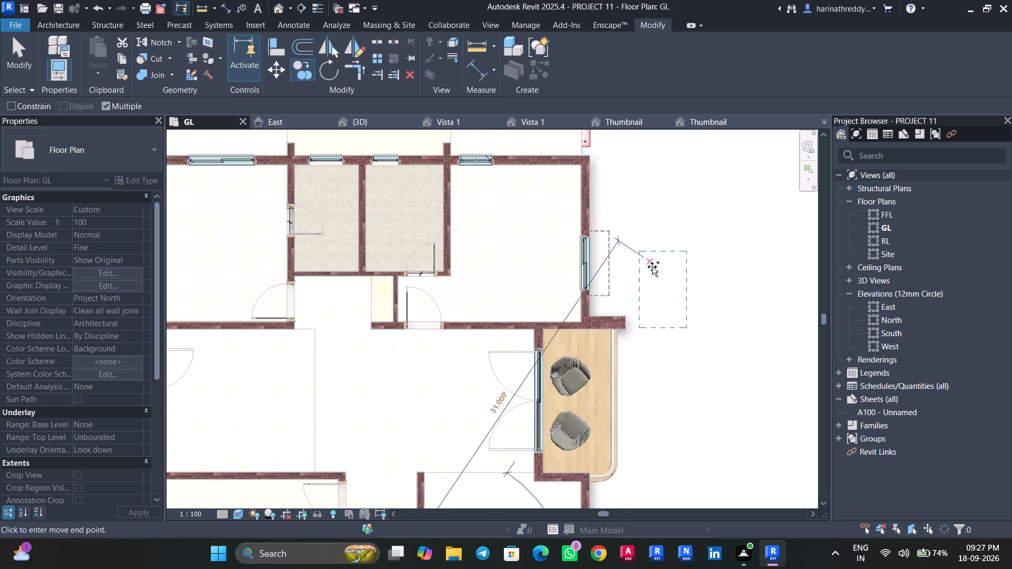
pyautogui.moveTo(652, 277); pyautogui.dragTo(660, 504, button='middle')
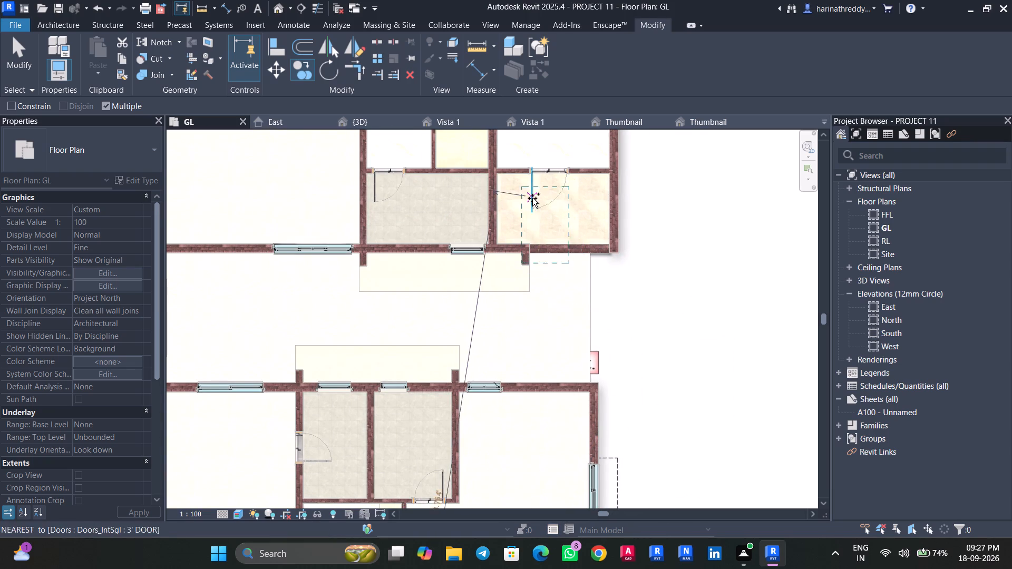
pyautogui.scroll(4, 532, 198)
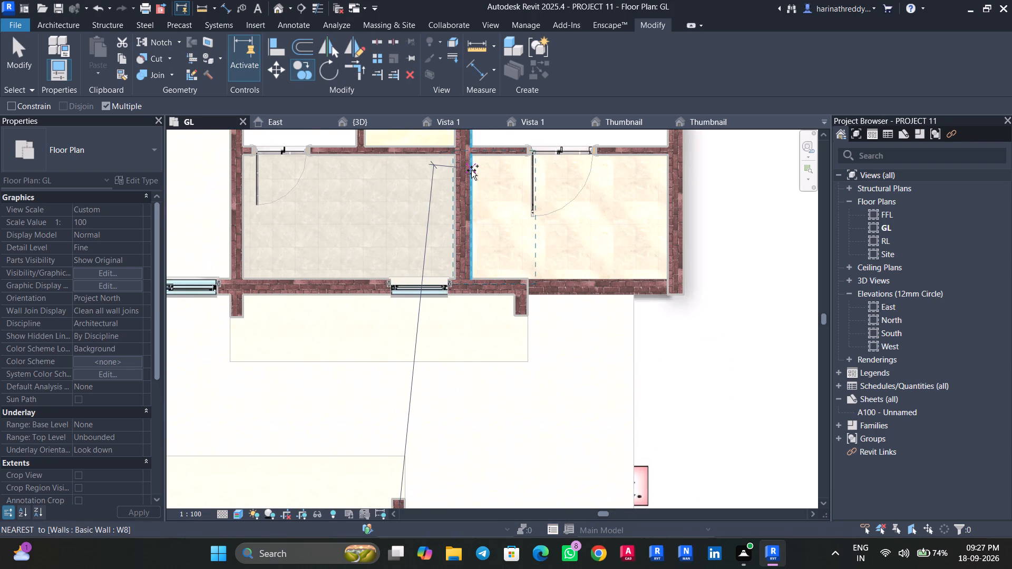
pyautogui.click(472, 170)
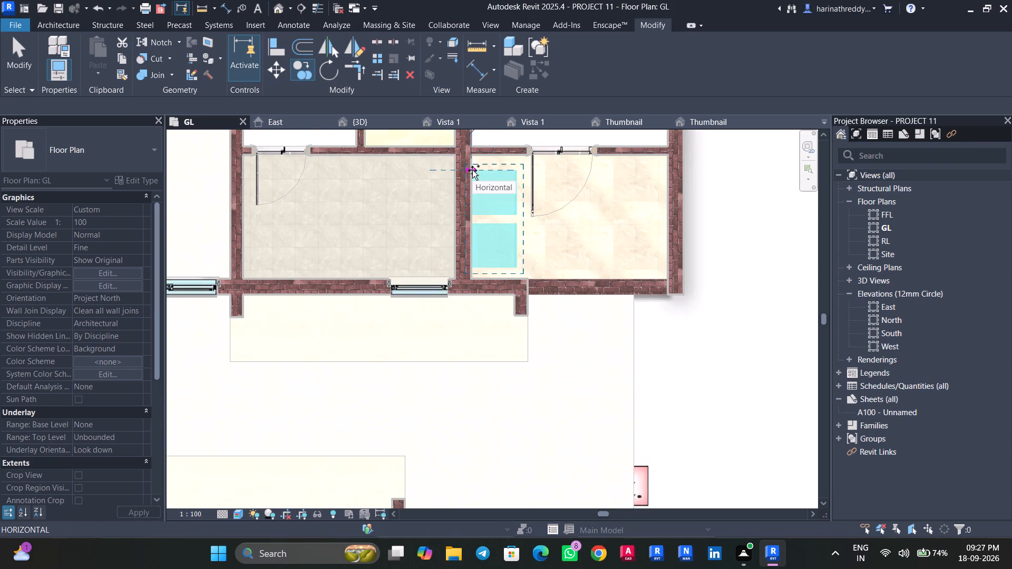
# Place another copy of the washing machine pair against the west wall of the 1992 Sft. flat's utility.
pyautogui.moveTo(584, 200); pyautogui.dragTo(583, 394, button='middle')
pyautogui.scroll(-13, 589, 380)
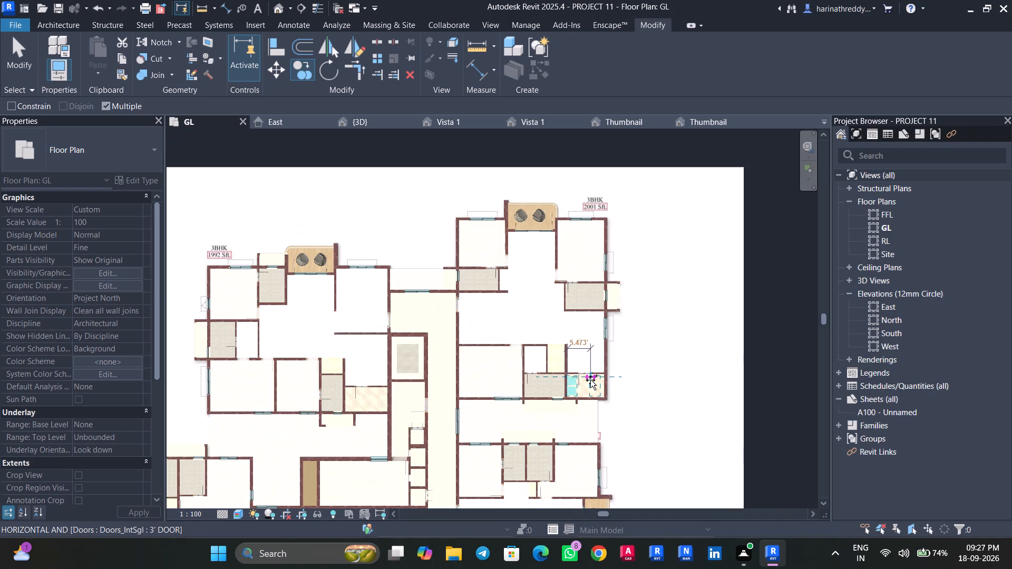
pyautogui.scroll(3, 415, 394)
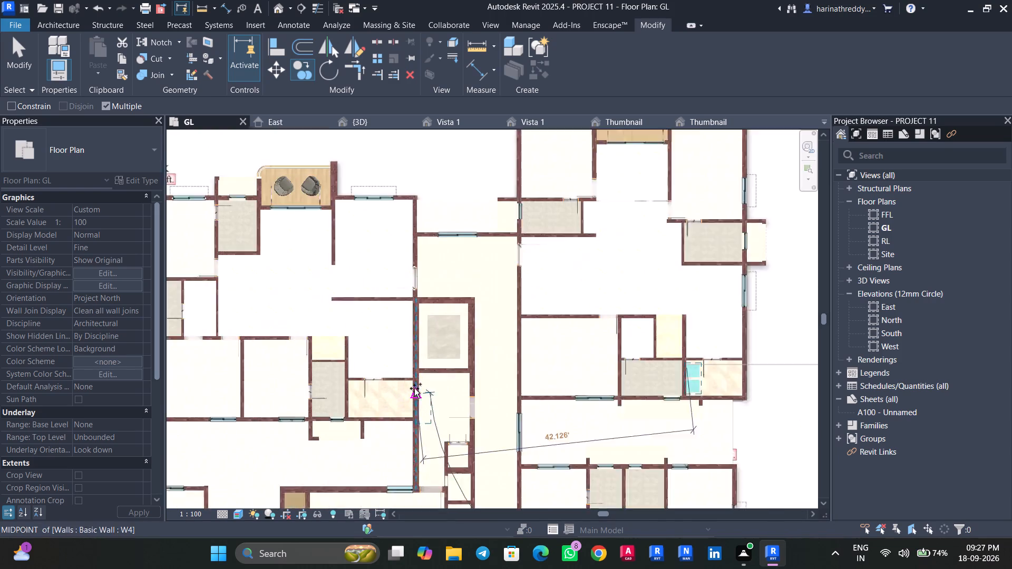
pyautogui.scroll(3, 414, 388)
pyautogui.scroll(-1, 396, 388)
pyautogui.scroll(4, 396, 388)
pyautogui.scroll(5, 305, 376)
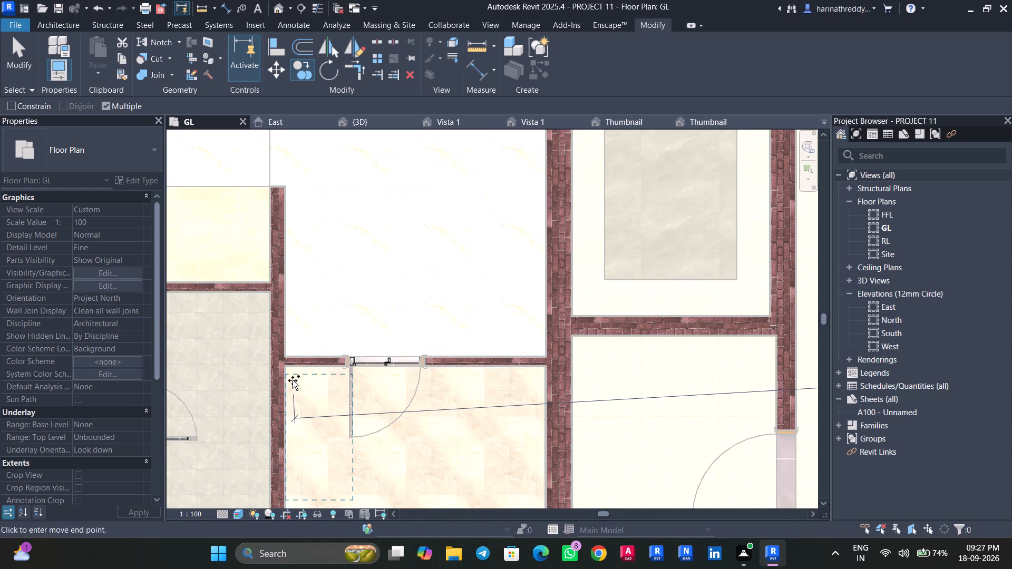
pyautogui.click(289, 382)
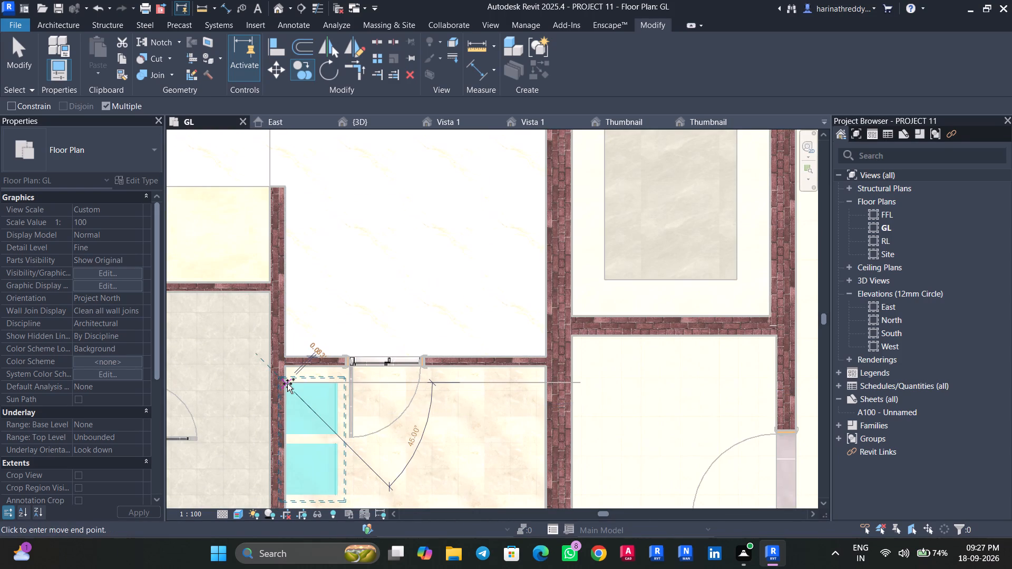
# Place a further copy of the washing machine pair against the west wall of the 1711 Sft. flat's utility and end copying.
pyautogui.scroll(-13, 287, 384)
pyautogui.moveTo(386, 368); pyautogui.dragTo(513, 335, button='middle')
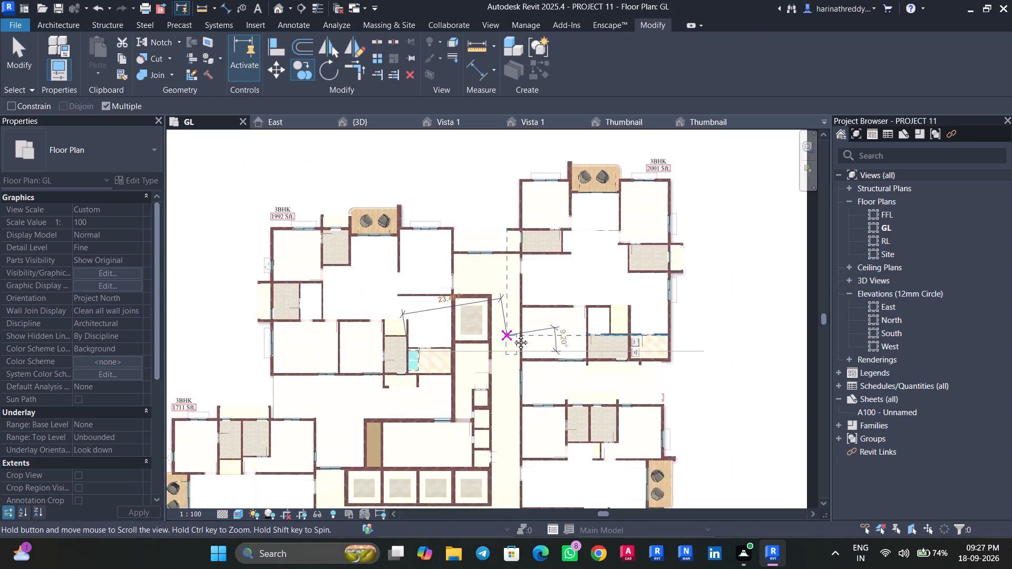
pyautogui.moveTo(513, 335); pyautogui.dragTo(628, 179, button='middle')
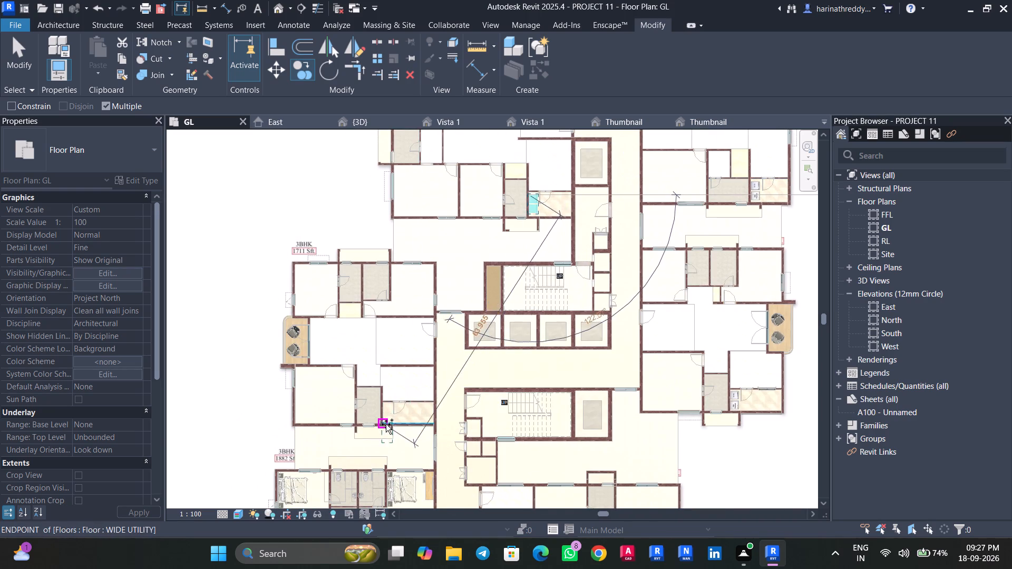
pyautogui.scroll(11, 386, 424)
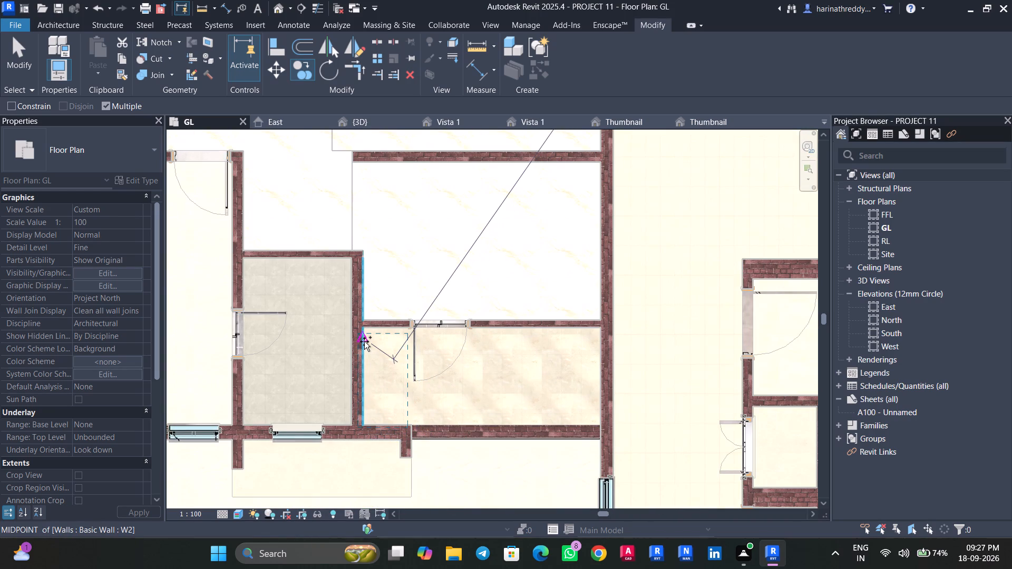
pyautogui.click(364, 338)
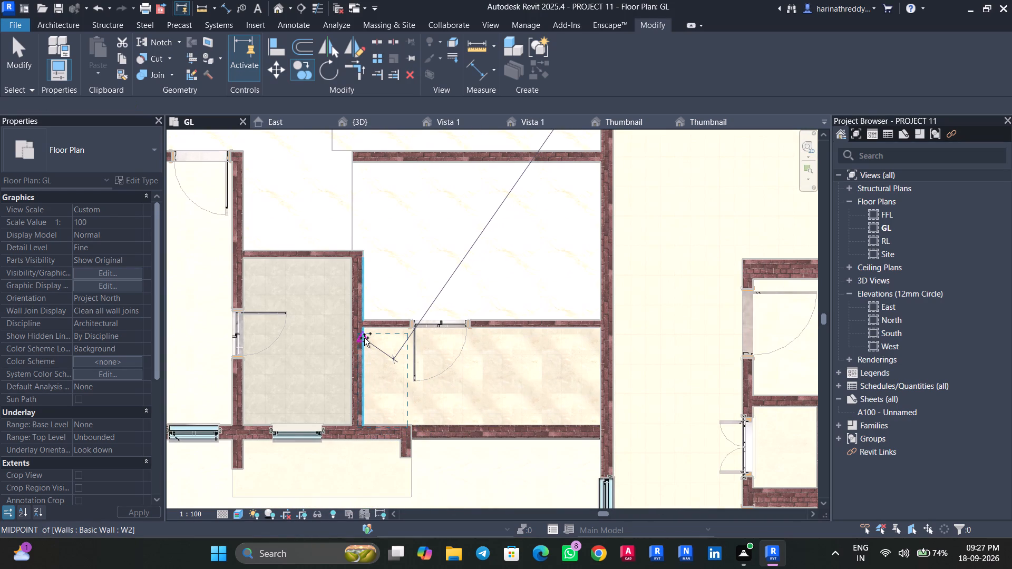
pyautogui.scroll(-10, 364, 338)
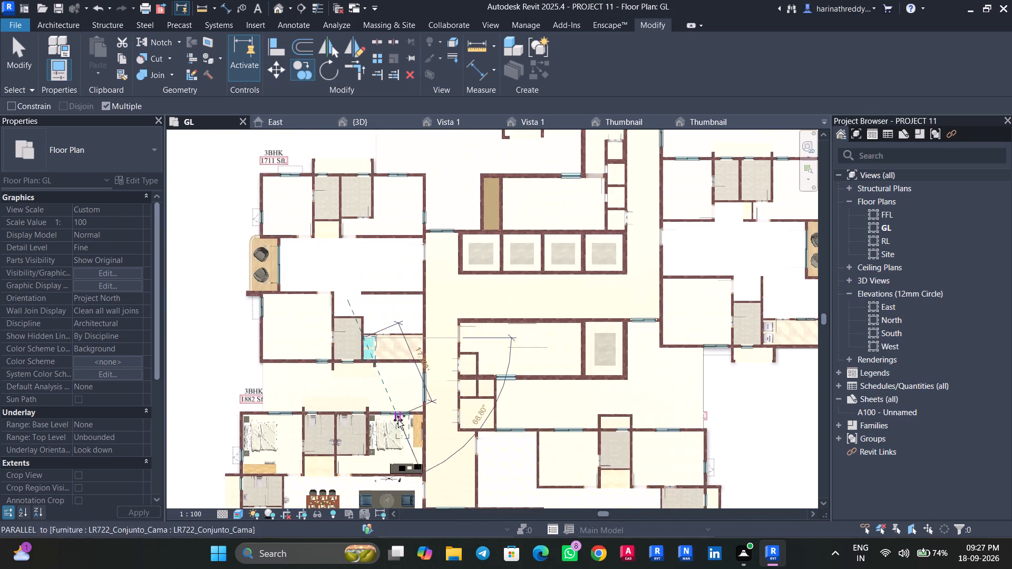
pyautogui.moveTo(402, 419); pyautogui.dragTo(432, 303, button='middle')
pyautogui.press('Escape')
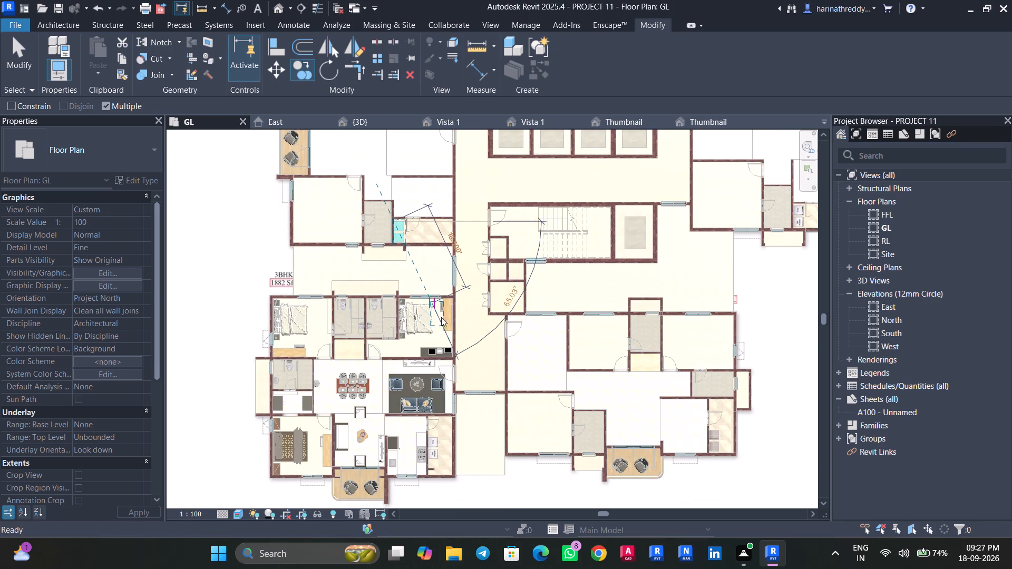
pyautogui.press('Escape')
pyautogui.press('Escape')
pyautogui.press('Escape')
# Look over the furnished 1882 Sft. flat, the lobby and the mostly unfurnished flat to its east.
pyautogui.scroll(-3, 510, 496)
pyautogui.scroll(4, 552, 492)
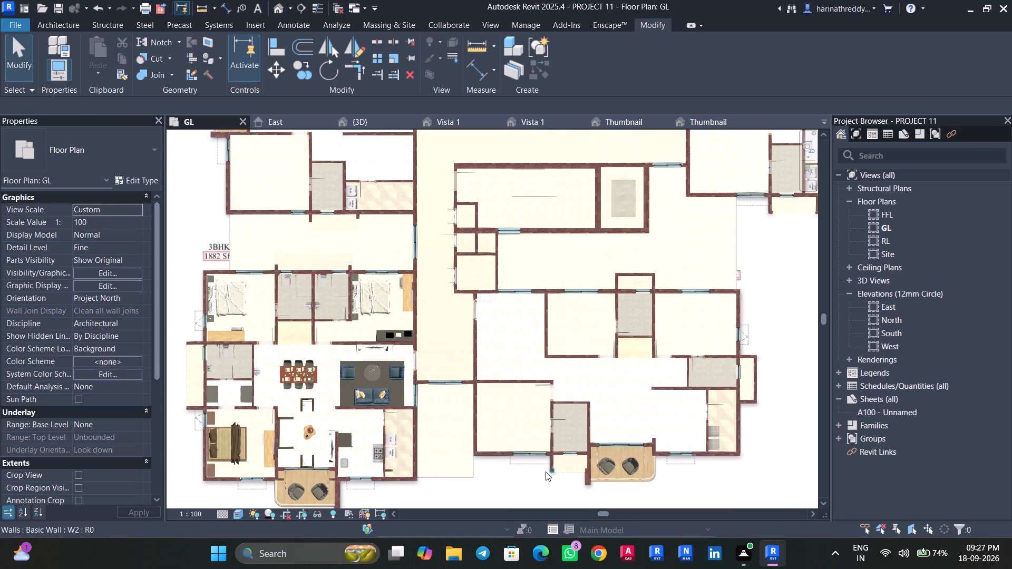
pyautogui.moveTo(489, 486); pyautogui.dragTo(510, 422, button='middle')
pyautogui.scroll(3, 512, 425)
pyautogui.moveTo(510, 427); pyautogui.dragTo(497, 505, button='middle')
pyautogui.moveTo(493, 494); pyautogui.dragTo(489, 537, button='middle')
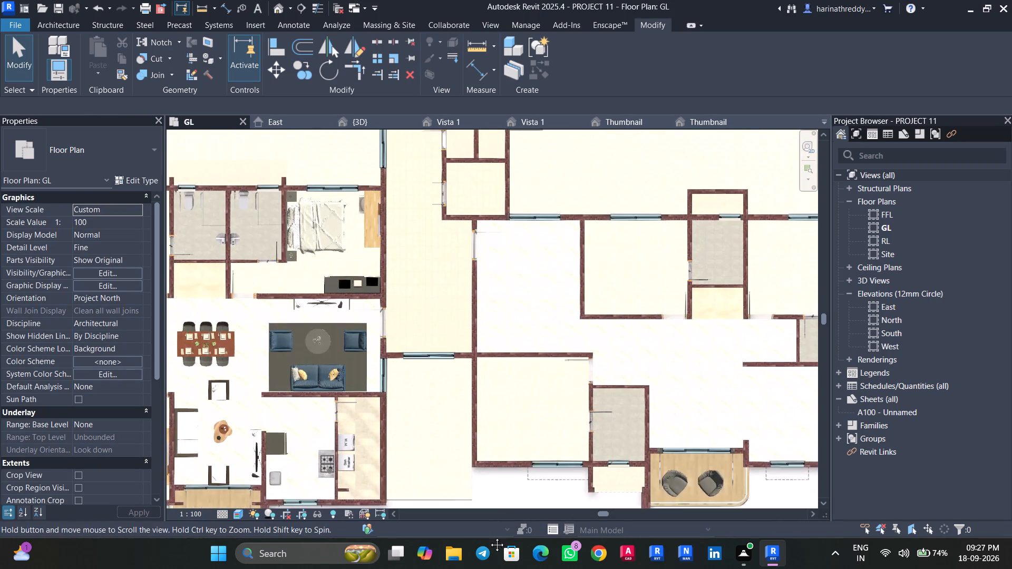
pyautogui.moveTo(489, 537); pyautogui.dragTo(489, 545, button='middle')
pyautogui.moveTo(421, 454); pyautogui.dragTo(399, 557, button='middle')
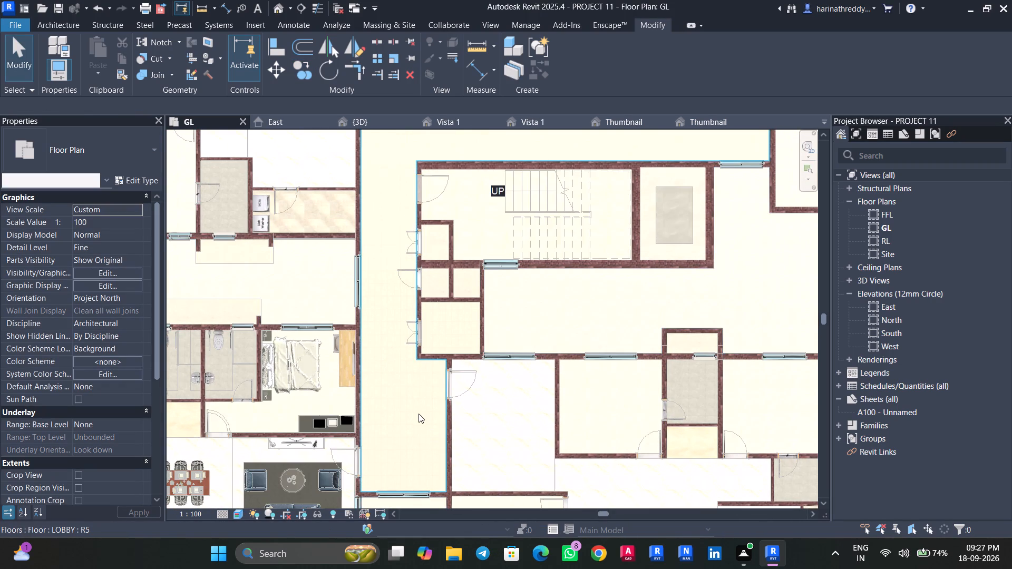
pyautogui.scroll(-3, 418, 413)
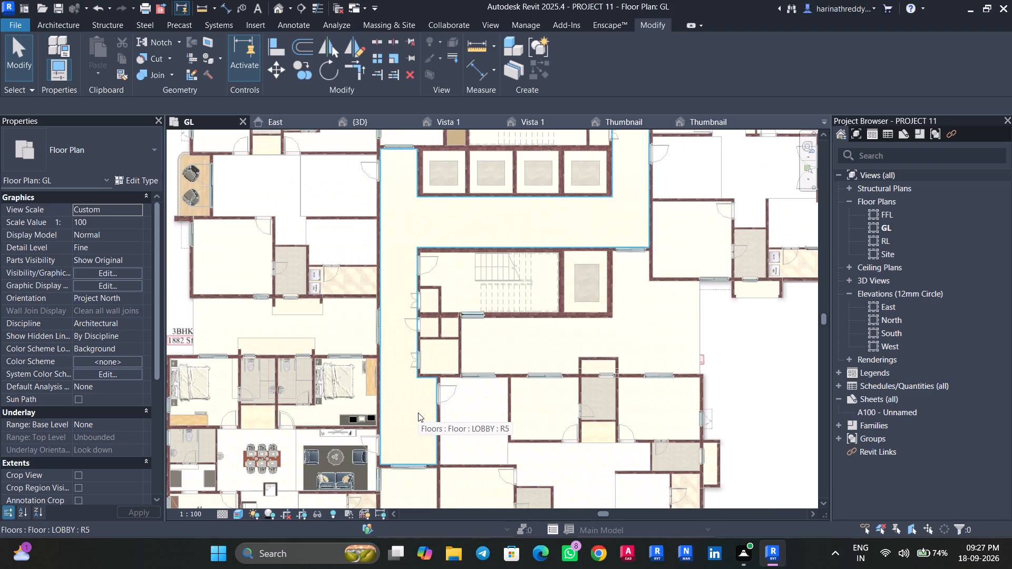
pyautogui.scroll(4, 411, 430)
pyautogui.moveTo(411, 431); pyautogui.dragTo(441, 341, button='middle')
pyautogui.scroll(1, 411, 431)
pyautogui.scroll(-4, 441, 341)
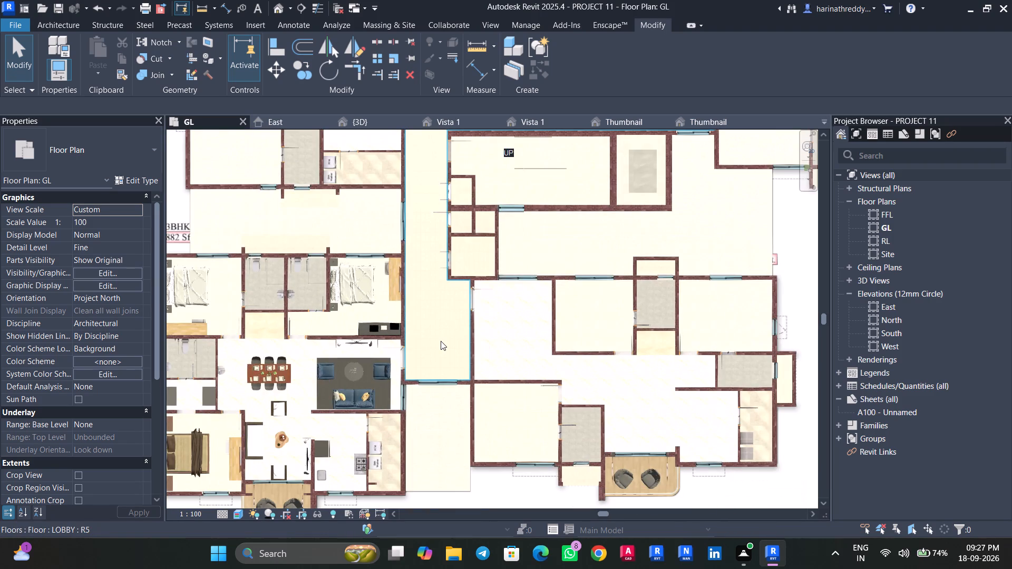
# Set the draw layer of the underlay plan image to Foreground.
pyautogui.moveTo(502, 492); pyautogui.dragTo(466, 369, button='middle')
pyautogui.click(484, 439)
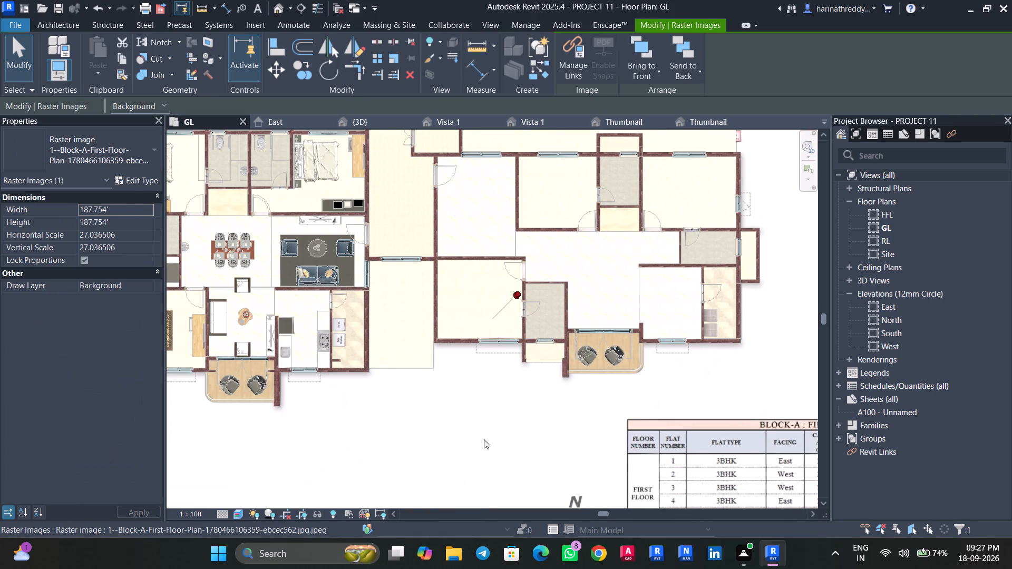
pyautogui.click(144, 285)
pyautogui.click(129, 308)
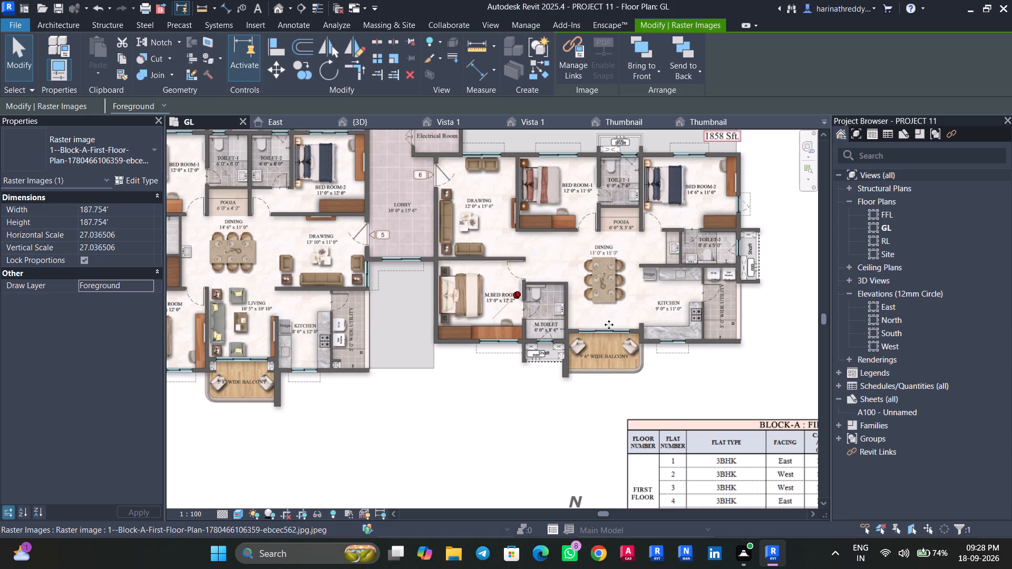
# Place a Conjunto Mesa 01 dining set, turned north–south, over the underlay's dining table in the 1858 Sft. flat.
pyautogui.write('cm')
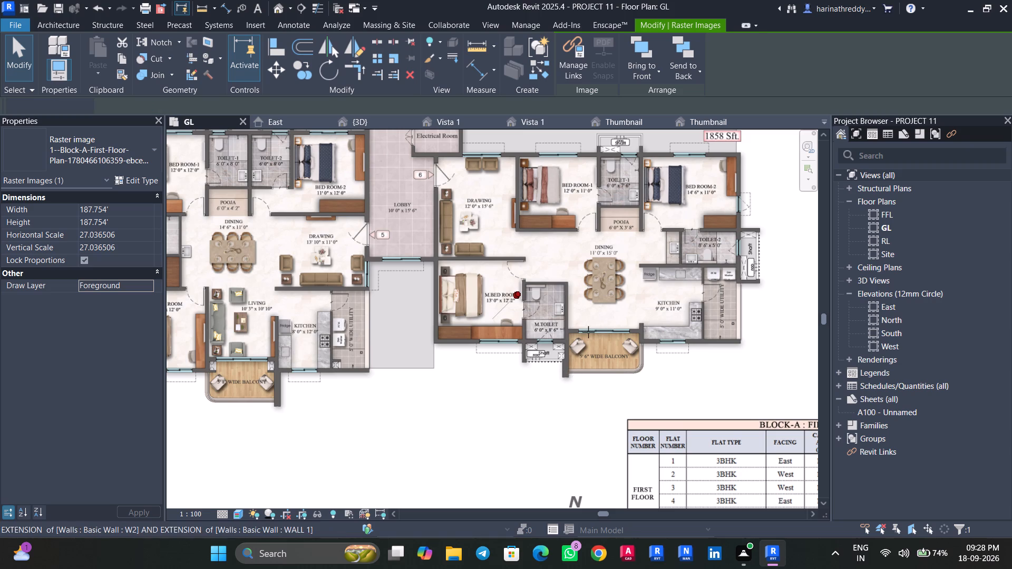
pyautogui.click(120, 137)
pyautogui.scroll(5, 69, 237)
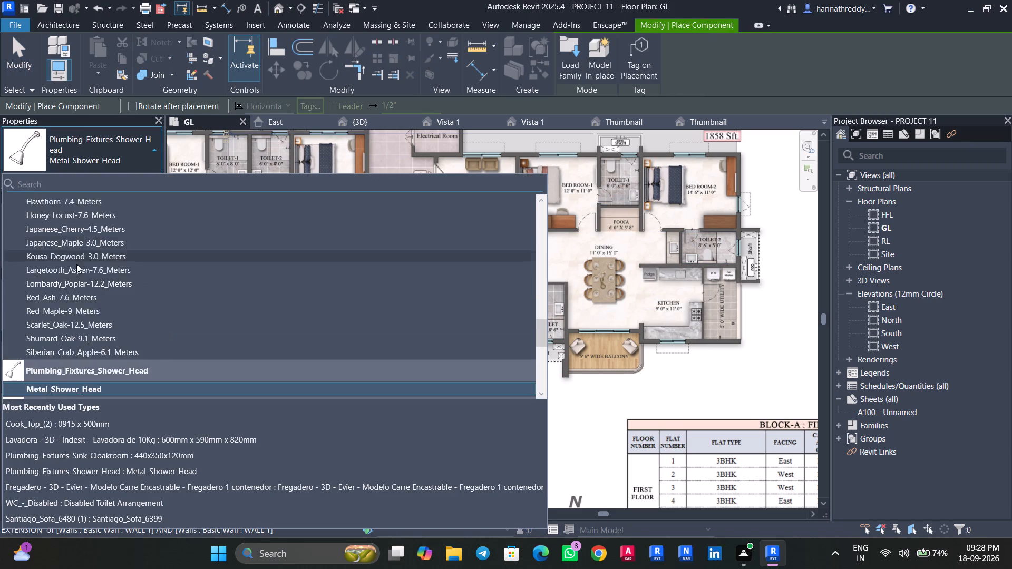
pyautogui.scroll(20, 76, 264)
pyautogui.scroll(5, 80, 270)
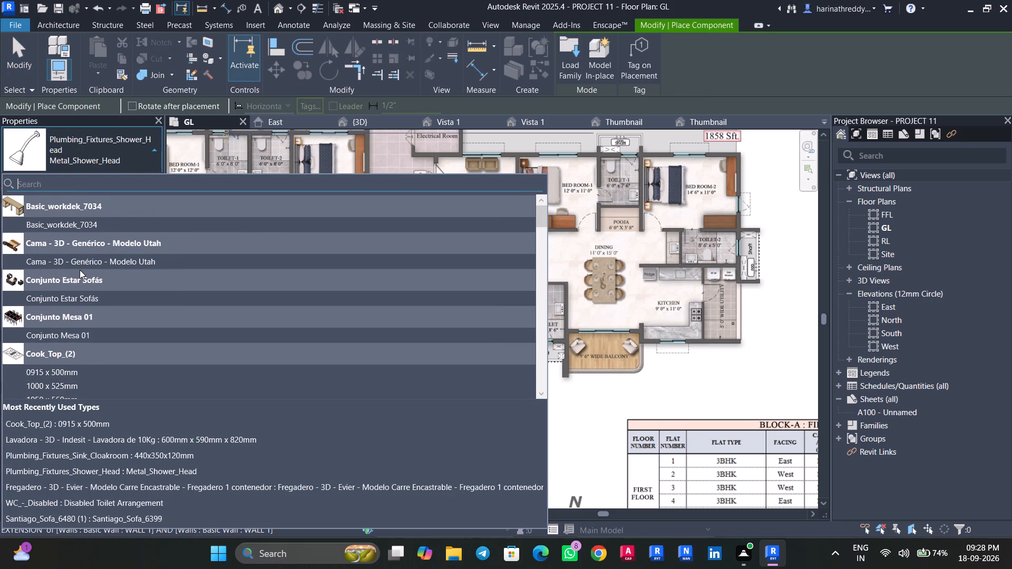
pyautogui.scroll(-3, 81, 274)
pyautogui.scroll(3, 81, 274)
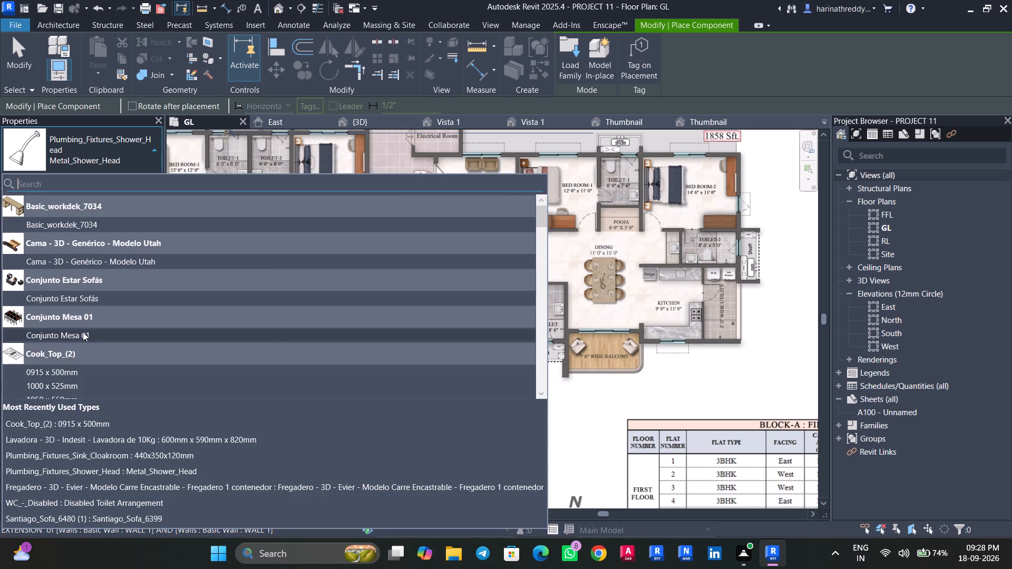
pyautogui.click(83, 332)
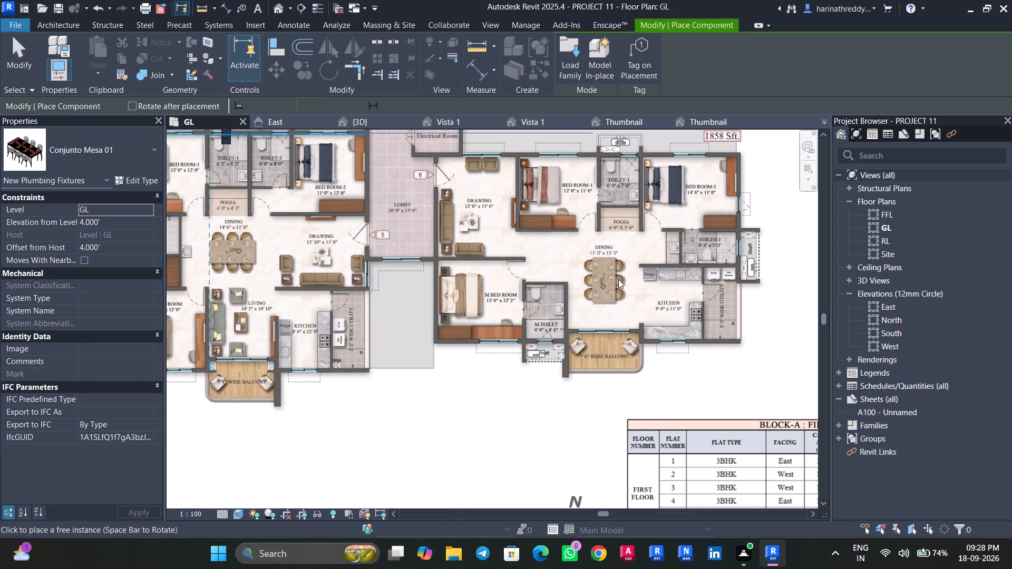
pyautogui.scroll(4, 605, 286)
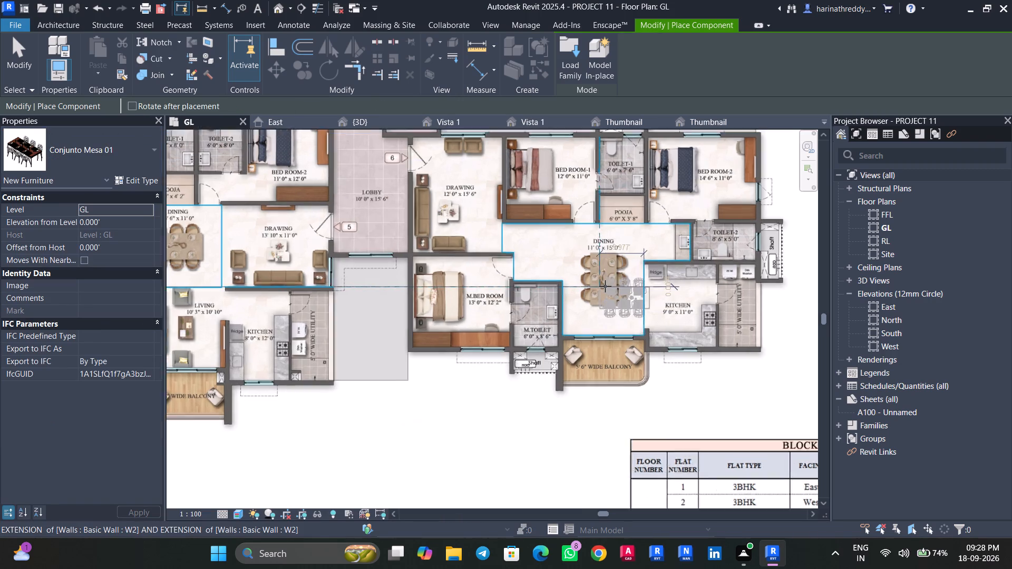
pyautogui.scroll(3, 605, 286)
pyautogui.press('space')
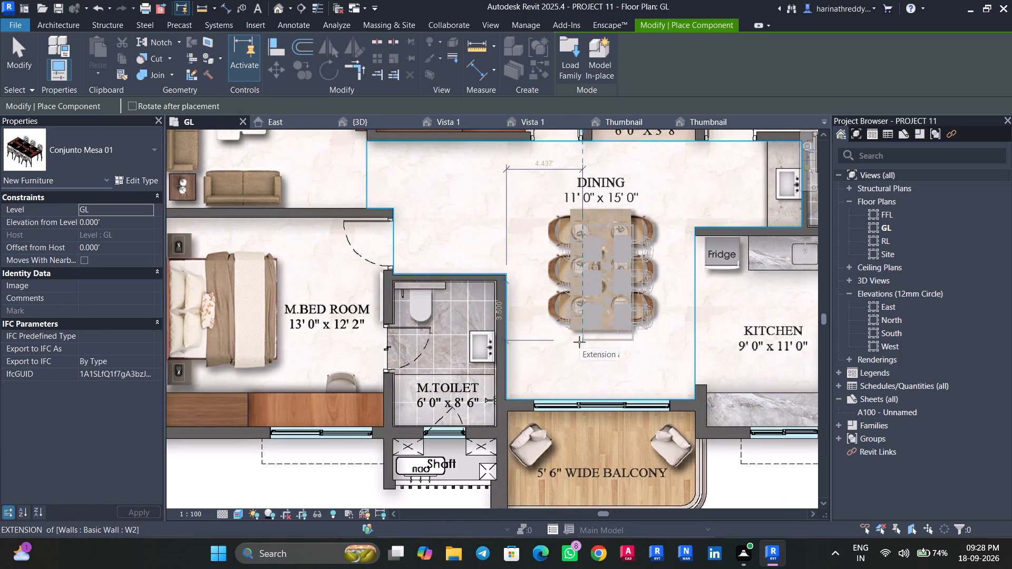
pyautogui.click(581, 327)
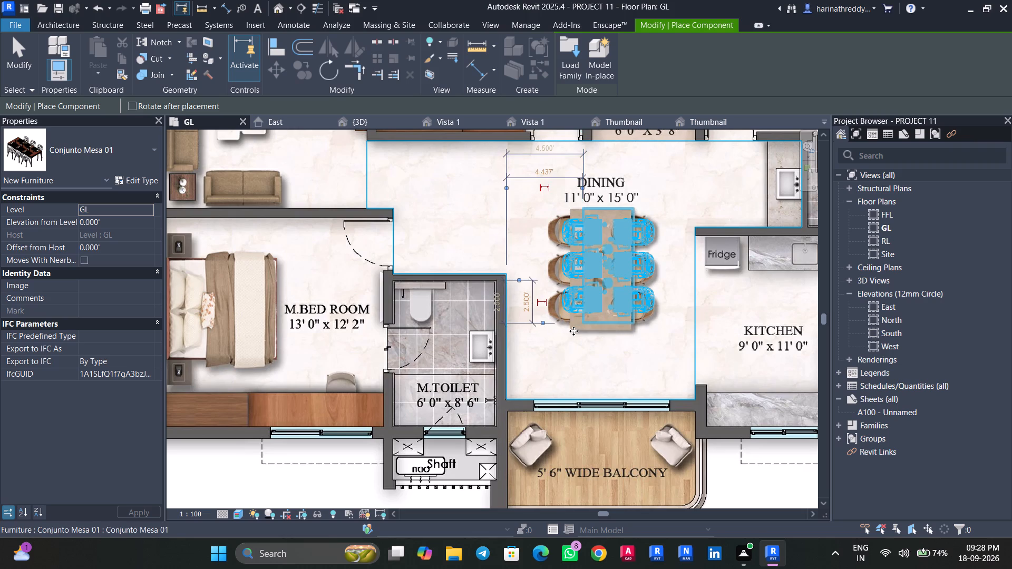
# Place a Conjunto Mesa 01 dining set, lying east–west, over the underlay's dining table in the 1723 Sft. flat.
pyautogui.scroll(-13, 572, 331)
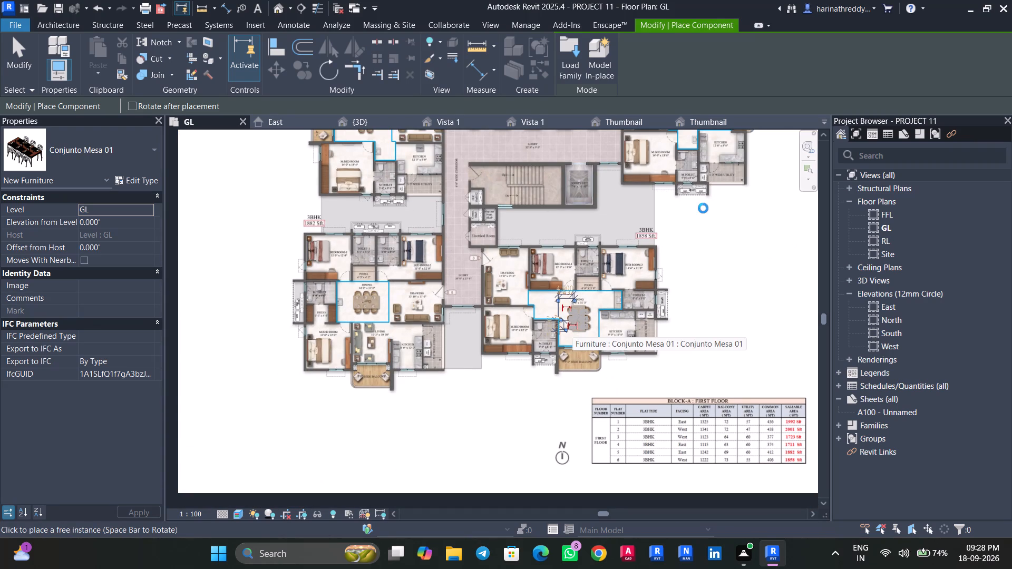
pyautogui.moveTo(703, 208); pyautogui.dragTo(684, 401, button='middle')
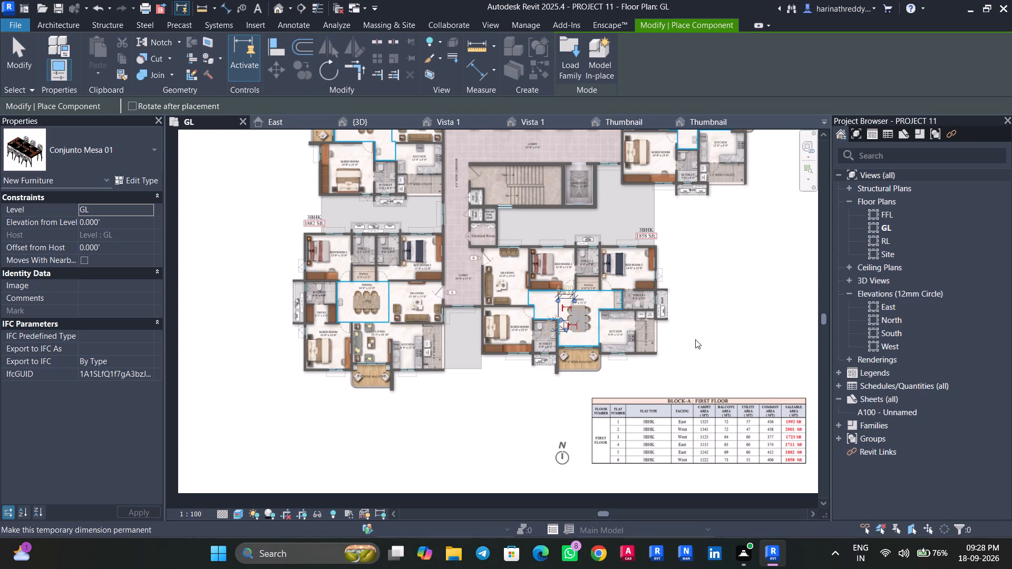
pyautogui.press('Escape')
pyautogui.press('Escape')
pyautogui.press('Escape')
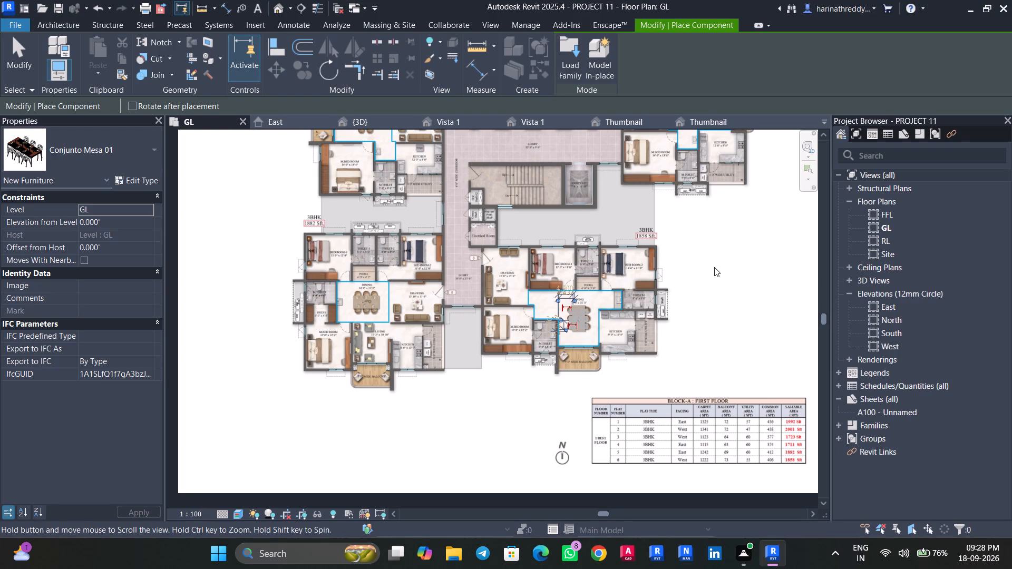
pyautogui.press('Escape')
pyautogui.press('Escape')
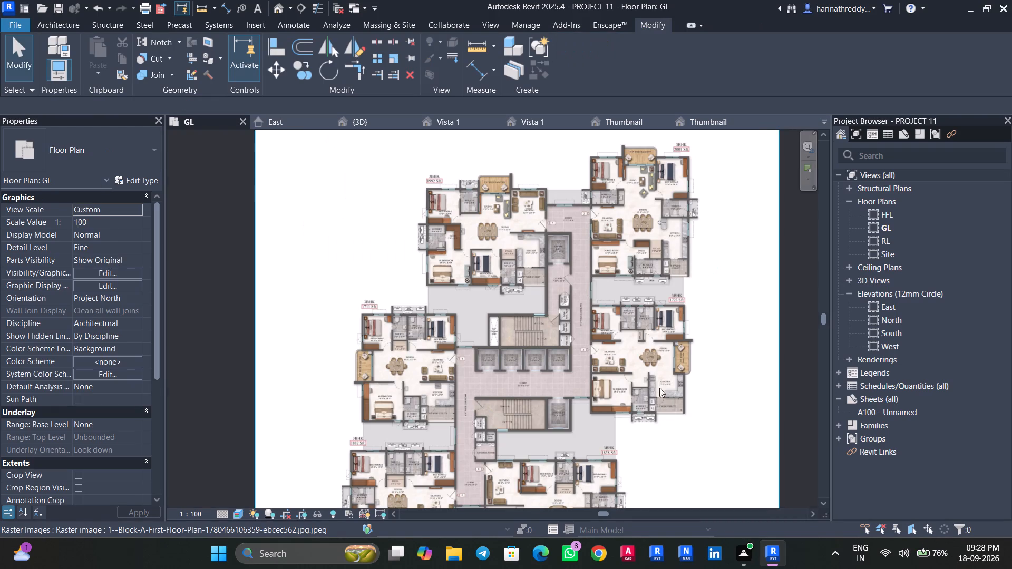
pyautogui.scroll(9, 661, 388)
pyautogui.press('c')
pyautogui.press('m')
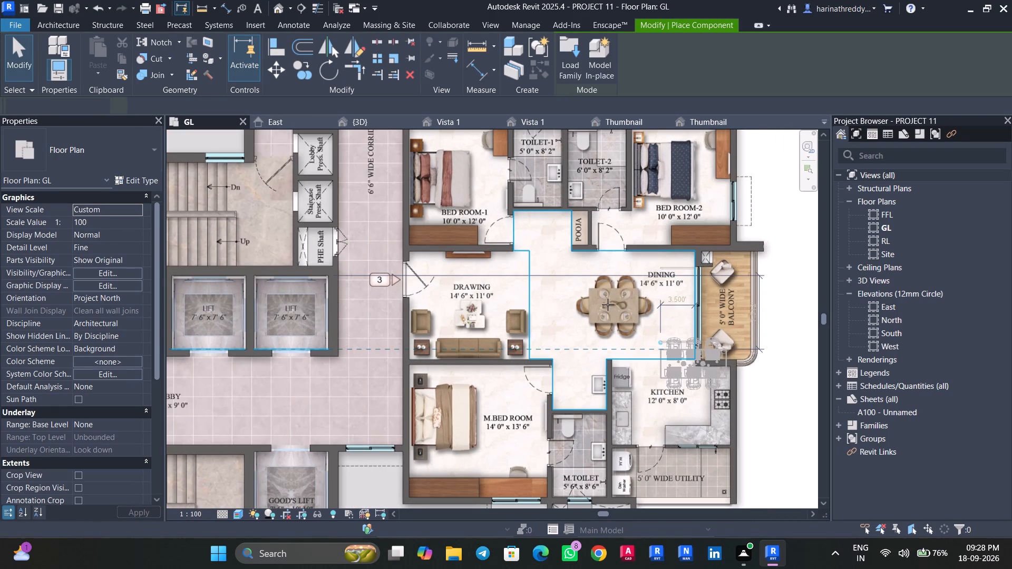
pyautogui.scroll(6, 600, 301)
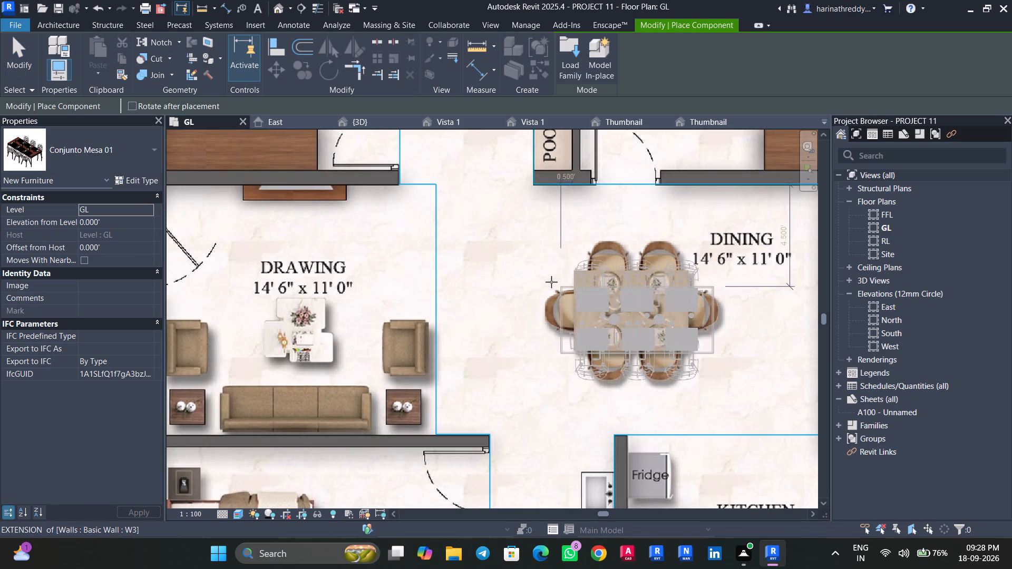
pyautogui.click(550, 282)
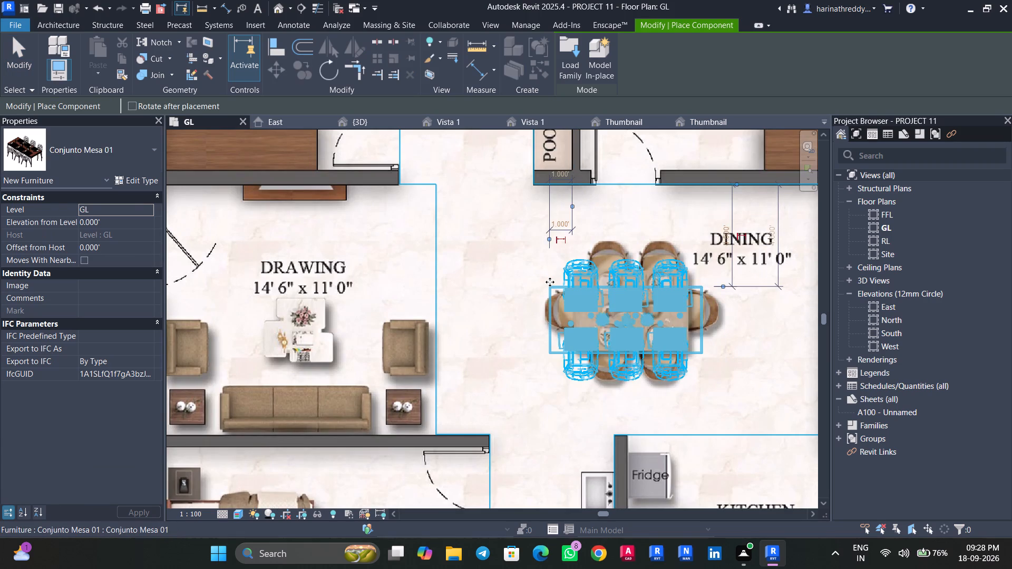
pyautogui.press('Escape')
pyautogui.press('Escape')
pyautogui.press('Escape')
# Place a Conjunto Mesa 01 dining set, lying east–west, over the six-chair table in the 2001 Sft. flat's dining area.
pyautogui.scroll(-14, 533, 340)
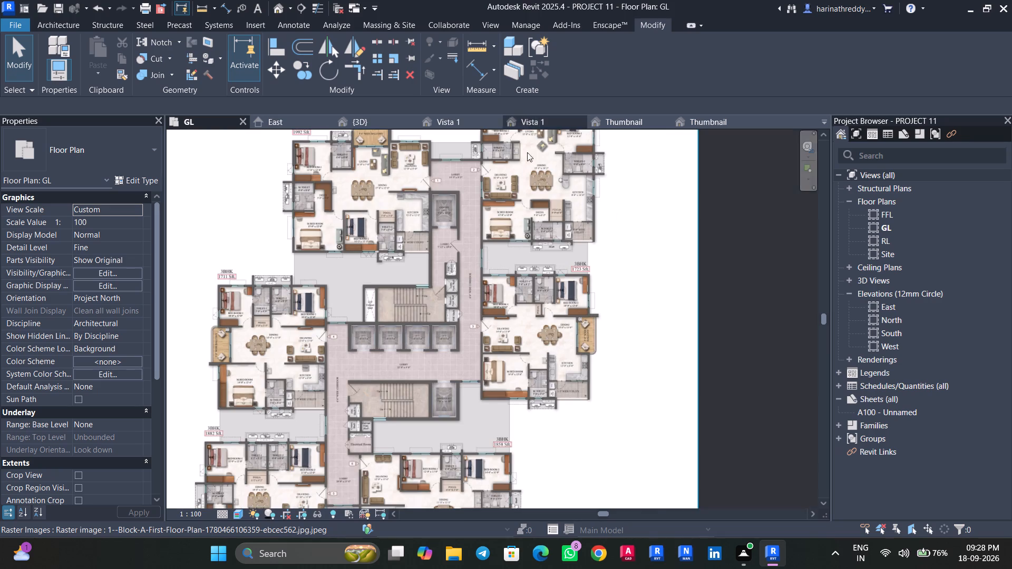
pyautogui.scroll(8, 526, 169)
pyautogui.moveTo(561, 191); pyautogui.dragTo(575, 344, button='middle')
pyautogui.press('c')
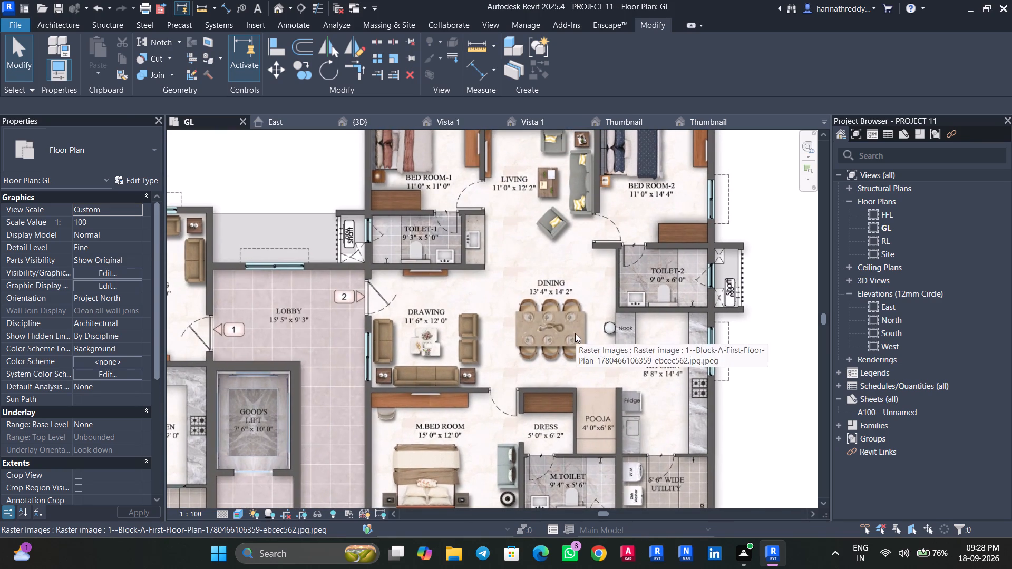
pyautogui.press('m')
pyautogui.scroll(11, 527, 321)
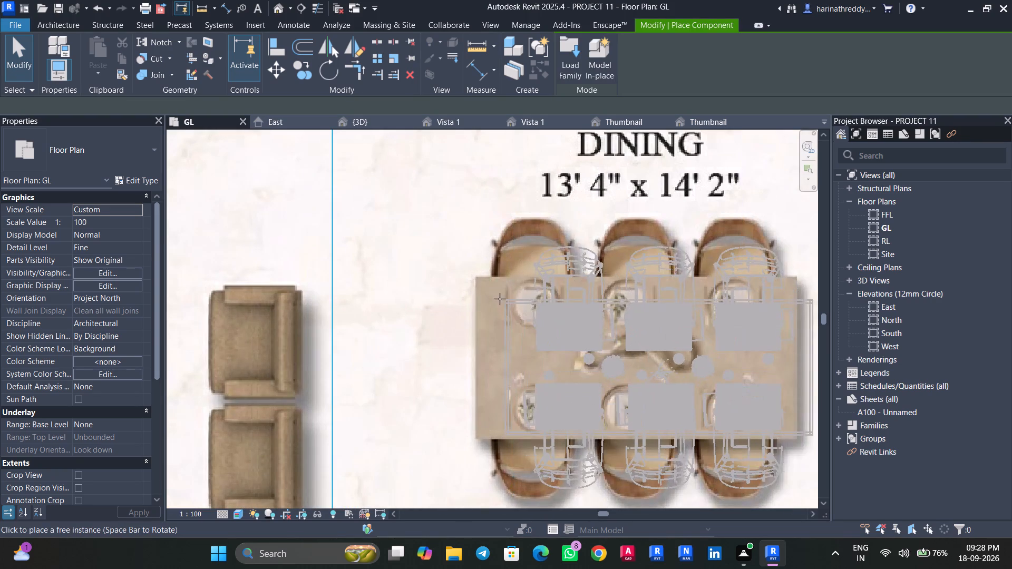
pyautogui.click(490, 299)
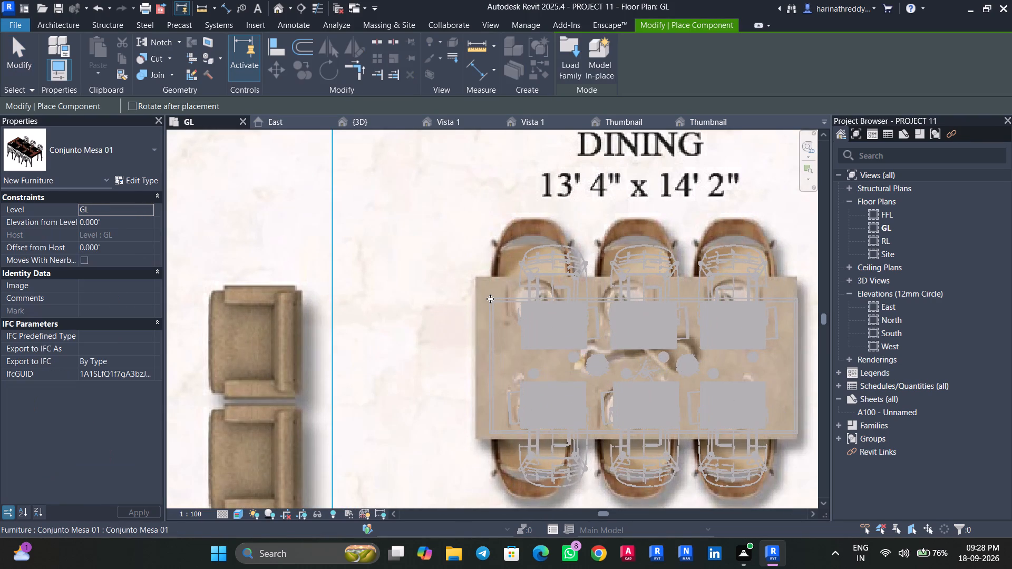
pyautogui.scroll(-16, 490, 299)
pyautogui.press('Escape')
pyautogui.press('Escape')
pyautogui.press('Escape')
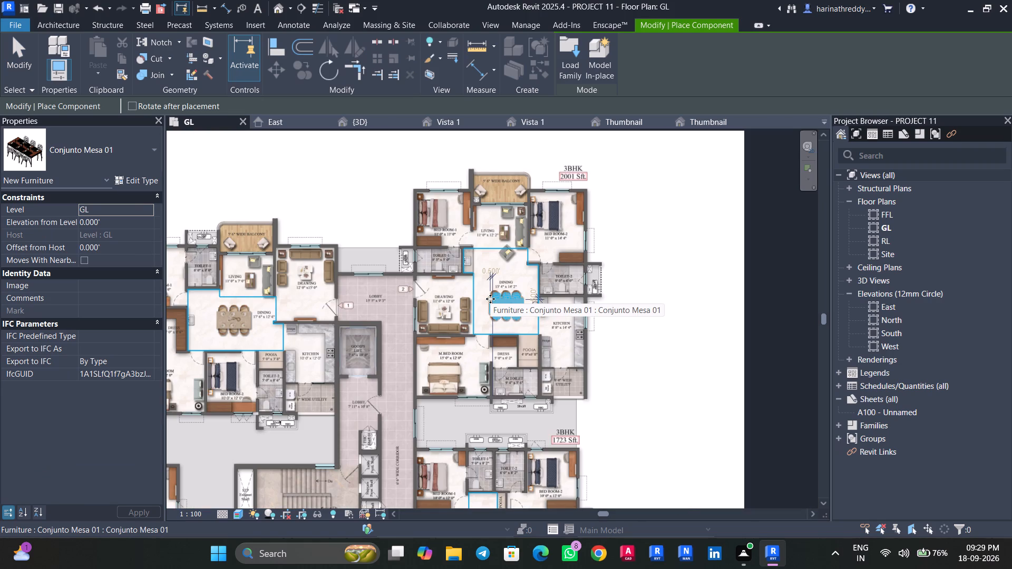
# Place a Conjunto Mesa 01 dining set, lying east–west, over the underlay's dining table in the 1992 Sft. flat.
pyautogui.scroll(5, 243, 333)
pyautogui.moveTo(249, 334); pyautogui.dragTo(530, 366, button='middle')
pyautogui.press('c')
pyautogui.press('m')
pyautogui.scroll(1, 481, 327)
pyautogui.scroll(-1, 481, 327)
pyautogui.scroll(5, 481, 327)
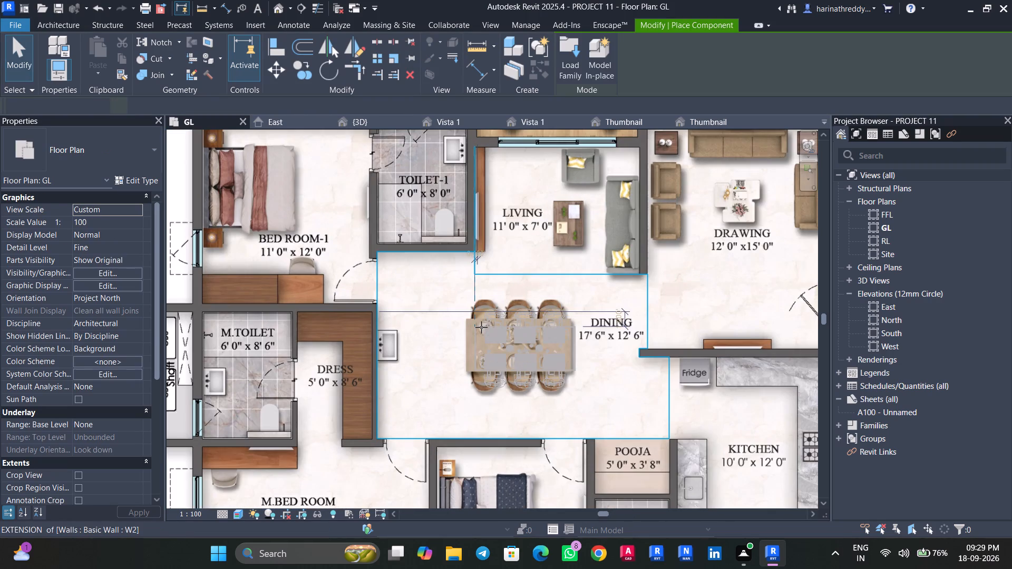
pyautogui.scroll(3, 481, 327)
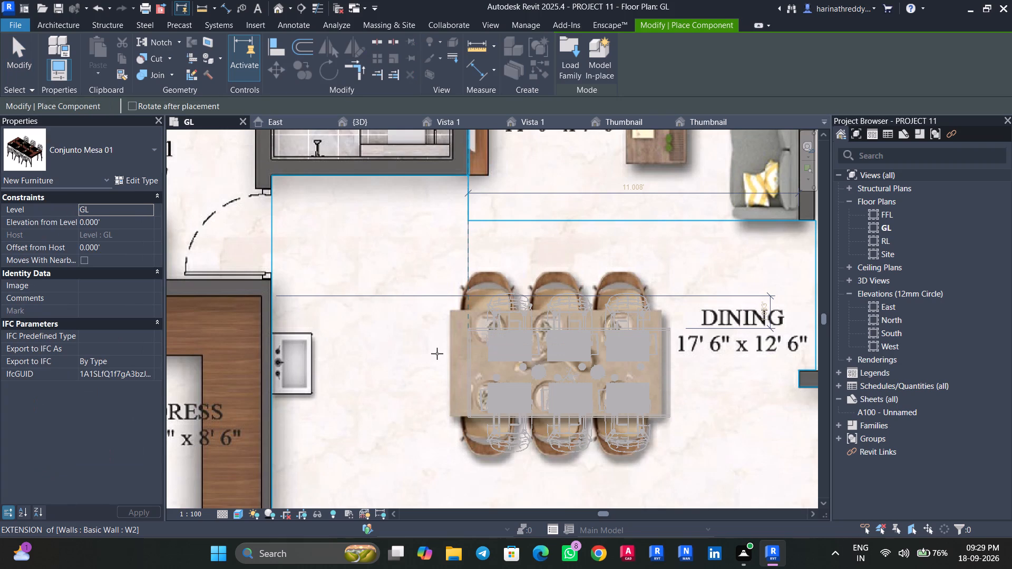
pyautogui.click(461, 327)
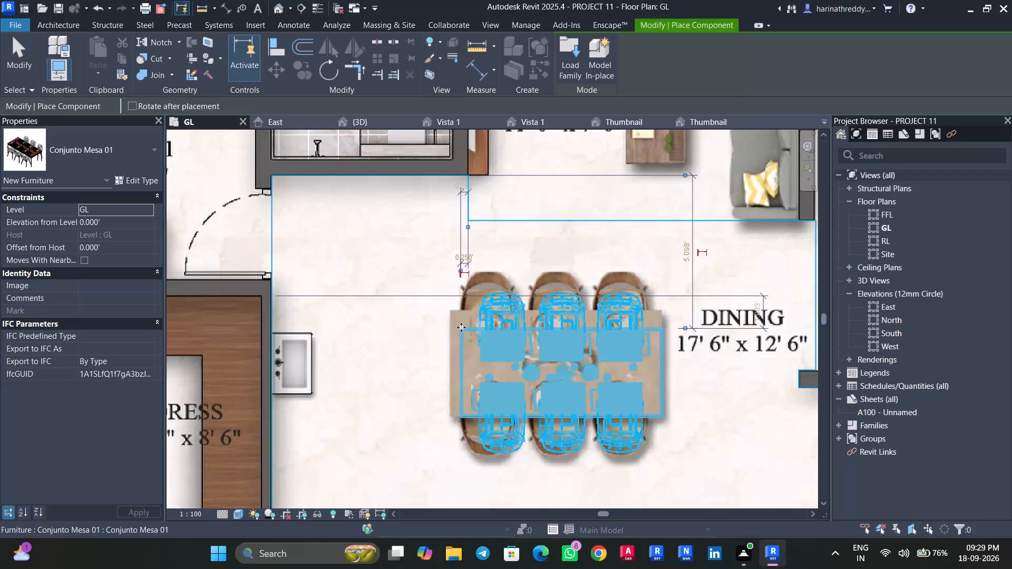
pyautogui.scroll(-2, 479, 347)
pyautogui.scroll(1, 479, 347)
pyautogui.scroll(-12, 479, 347)
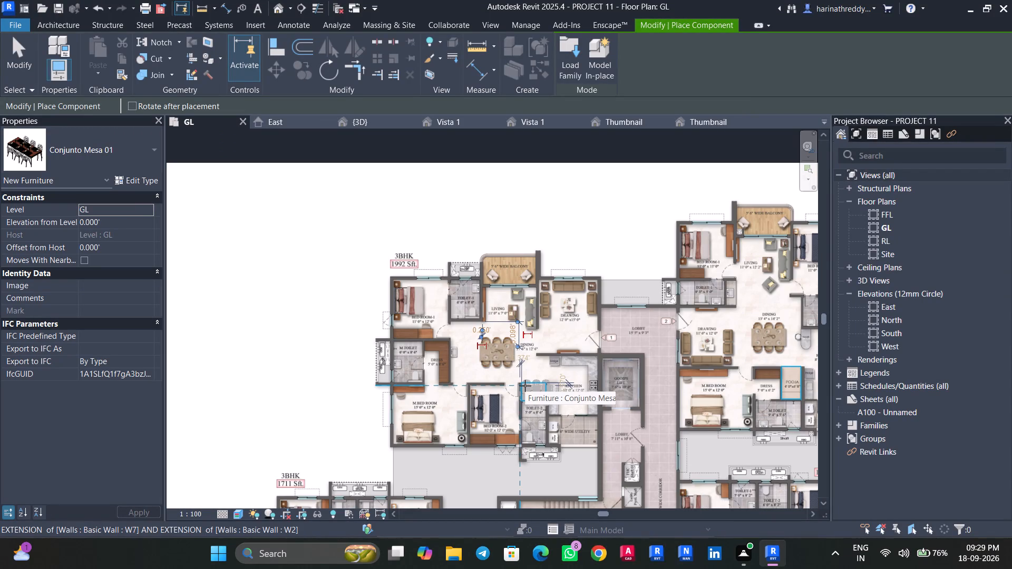
pyautogui.press('Escape')
pyautogui.press('Escape')
pyautogui.press('Escape')
pyautogui.press('Escape')
pyautogui.press('Escape')
pyautogui.scroll(-2, 591, 479)
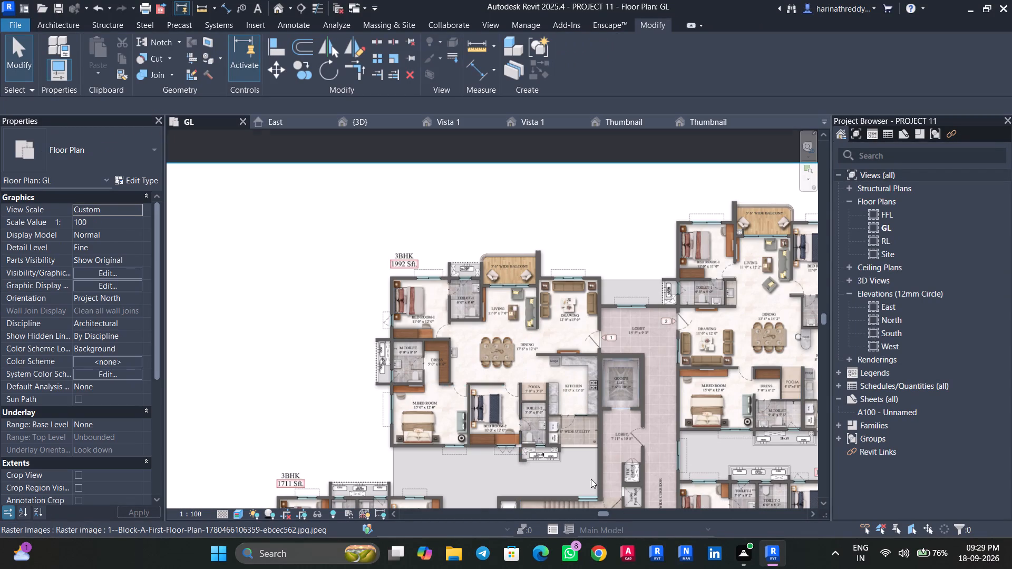
pyautogui.scroll(-5, 591, 479)
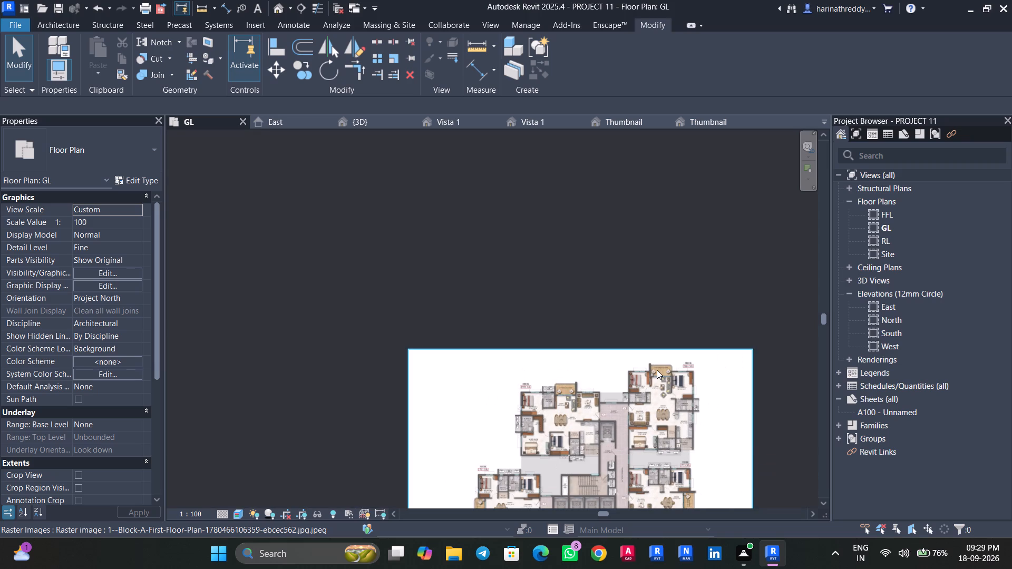
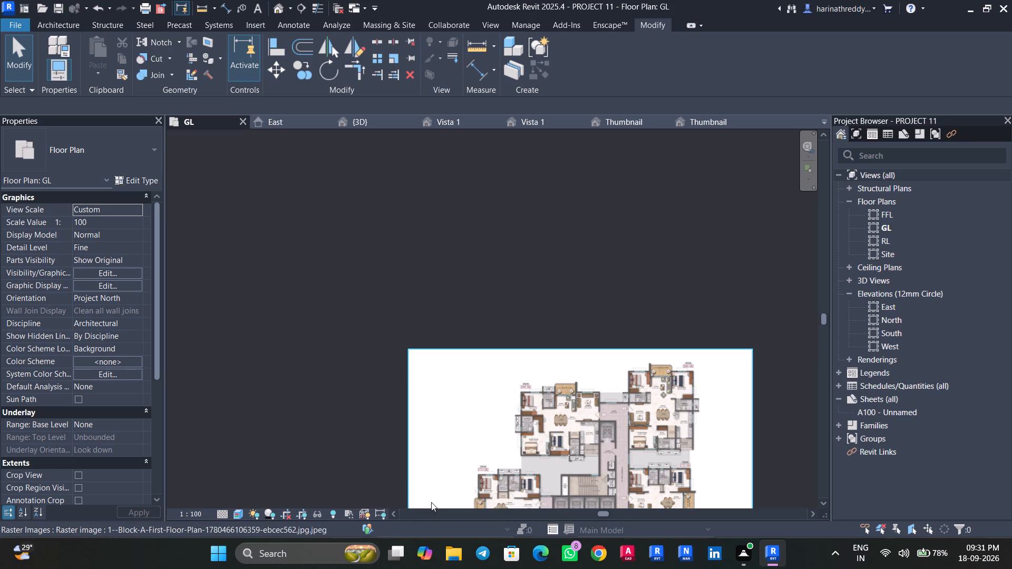
# Examine the furnished flats in the GL plan and the 3D view to check which ones have dining sets.
pyautogui.scroll(8, 514, 371)
pyautogui.moveTo(507, 362); pyautogui.dragTo(383, 44, button='middle')
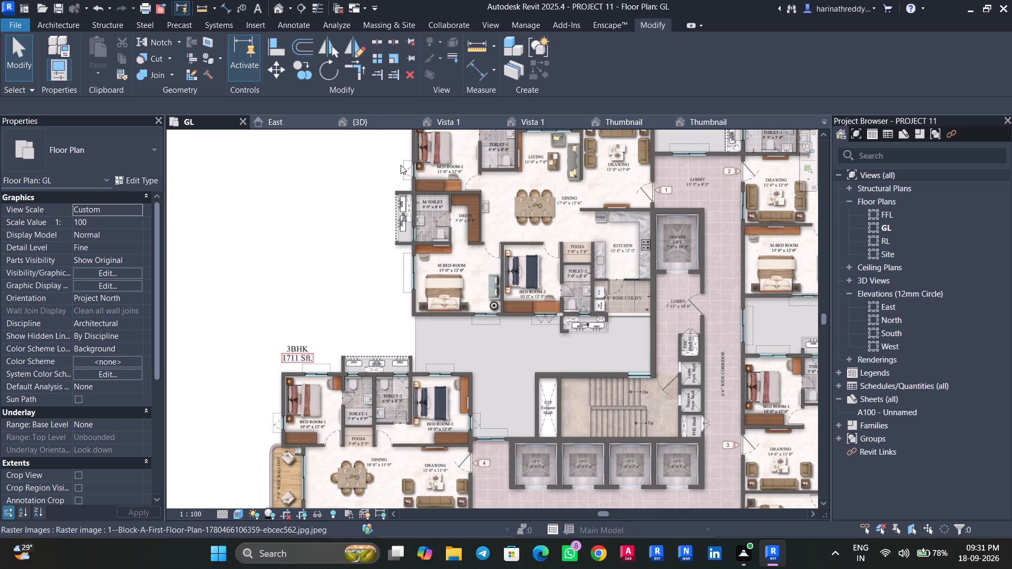
pyautogui.scroll(3, 522, 328)
pyautogui.moveTo(515, 374); pyautogui.dragTo(460, 62, button='middle')
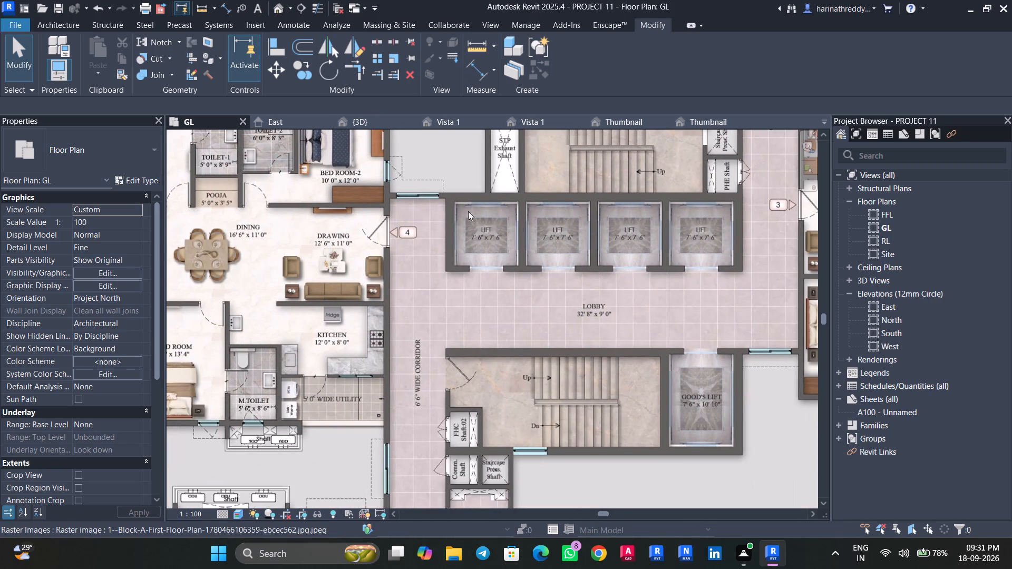
pyautogui.moveTo(506, 315); pyautogui.dragTo(379, 547, button='middle')
pyautogui.scroll(-8, 464, 347)
pyautogui.moveTo(464, 328); pyautogui.dragTo(436, 426, button='middle')
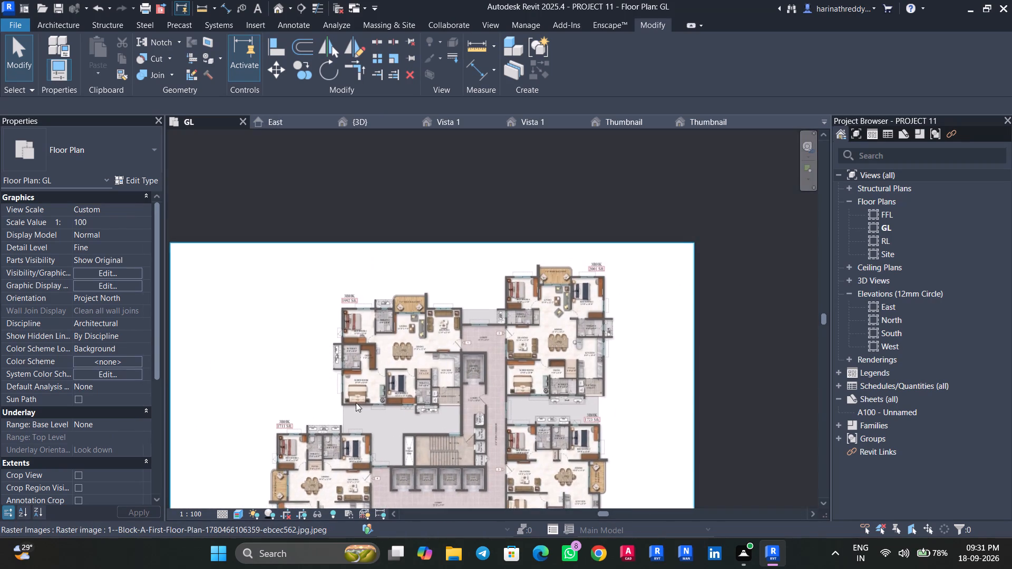
pyautogui.scroll(3, 448, 379)
pyautogui.click(351, 128)
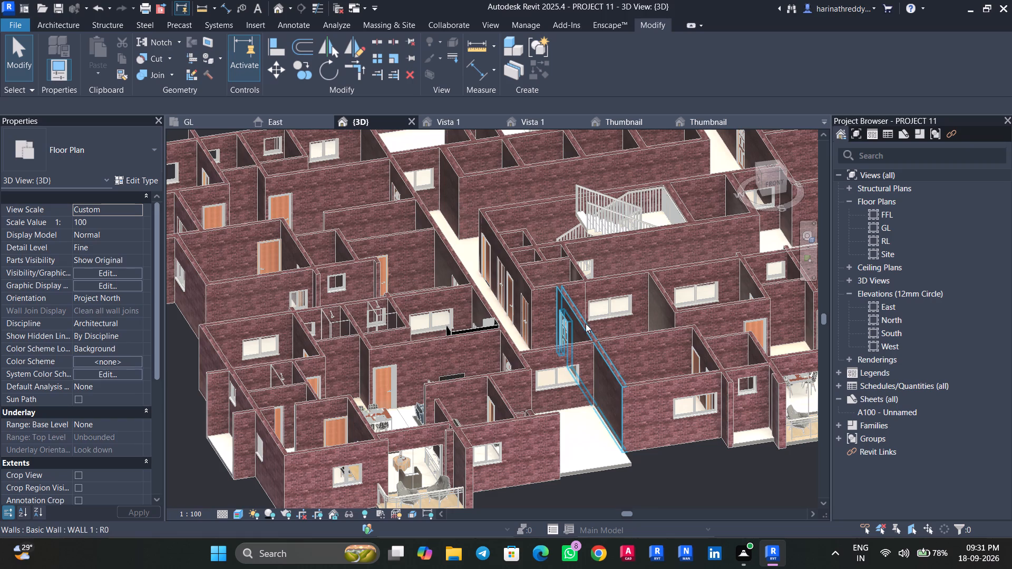
pyautogui.scroll(-6, 690, 480)
pyautogui.keyDown('shift'); pyautogui.moveTo(690, 480); pyautogui.dragTo(691, 565, button='middle'); pyautogui.keyUp('shift')
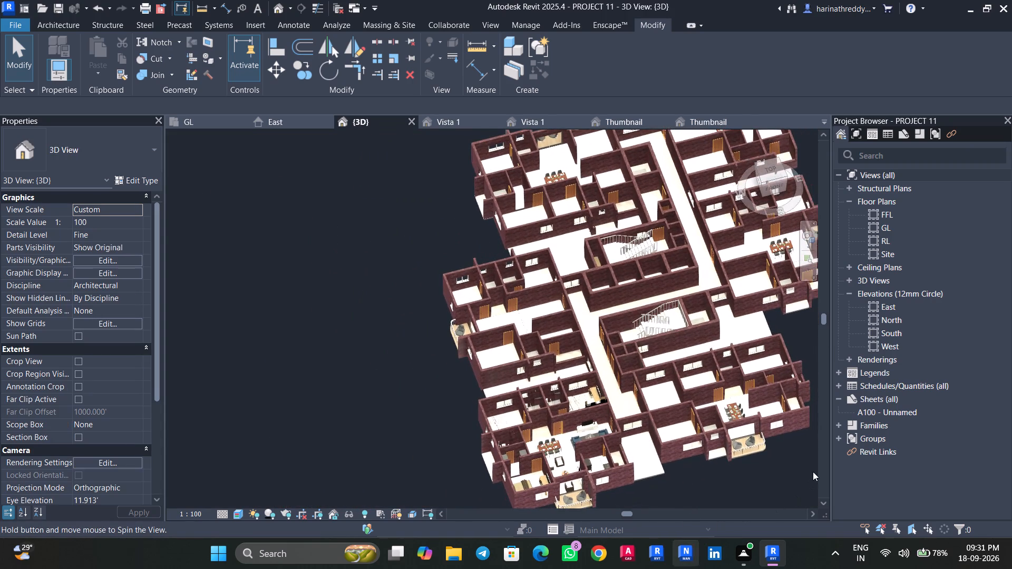
pyautogui.moveTo(766, 477); pyautogui.dragTo(676, 531, button='middle')
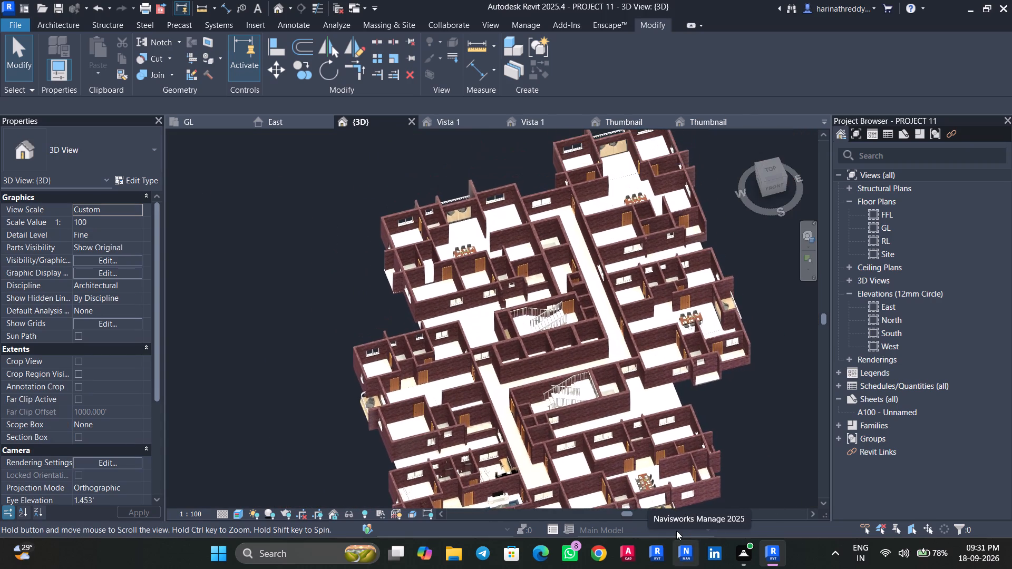
pyautogui.moveTo(676, 531); pyautogui.dragTo(677, 547, button='middle')
pyautogui.scroll(5, 687, 140)
pyautogui.scroll(-3, 734, 252)
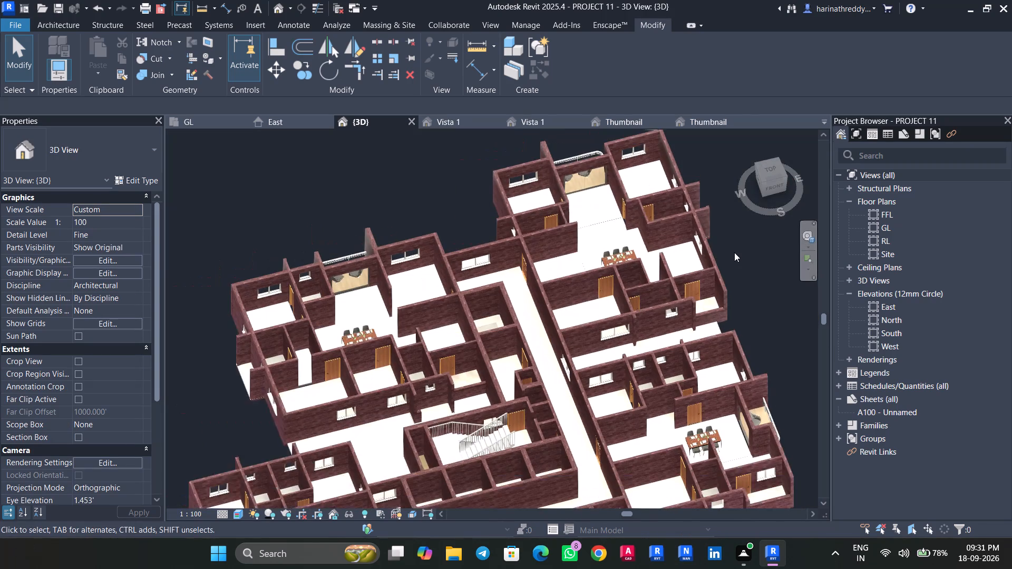
pyautogui.moveTo(735, 252); pyautogui.dragTo(739, 151, button='middle')
# In the GL plan, place a Conjunto Mesa 01 dining set, lying east–west, over the underlay's dining table in the 1711 Sft. flat.
pyautogui.click(208, 124)
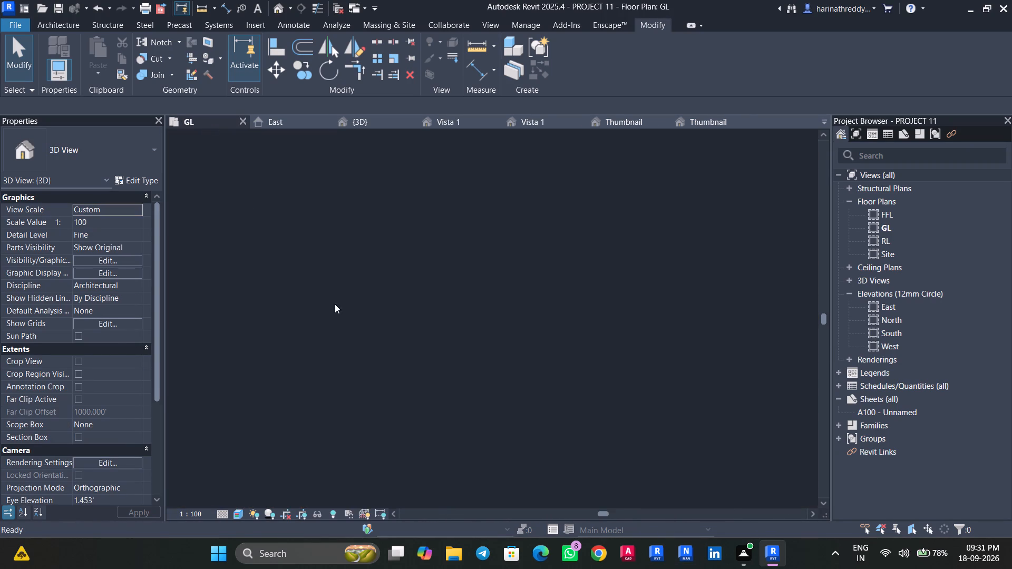
pyautogui.moveTo(369, 450); pyautogui.dragTo(436, 243, button='middle')
pyautogui.write('cm')
pyautogui.scroll(14, 294, 347)
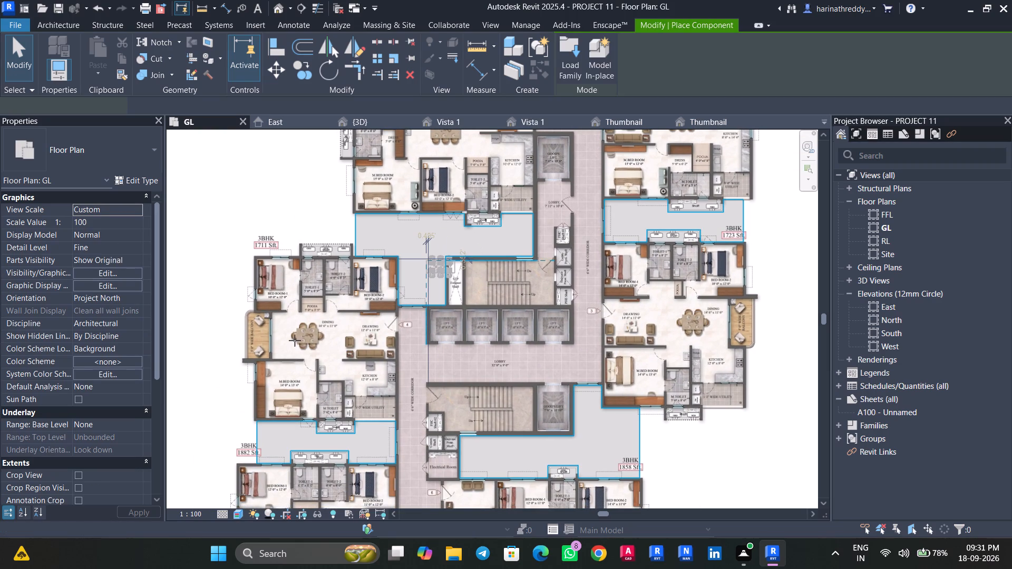
pyautogui.scroll(4, 303, 334)
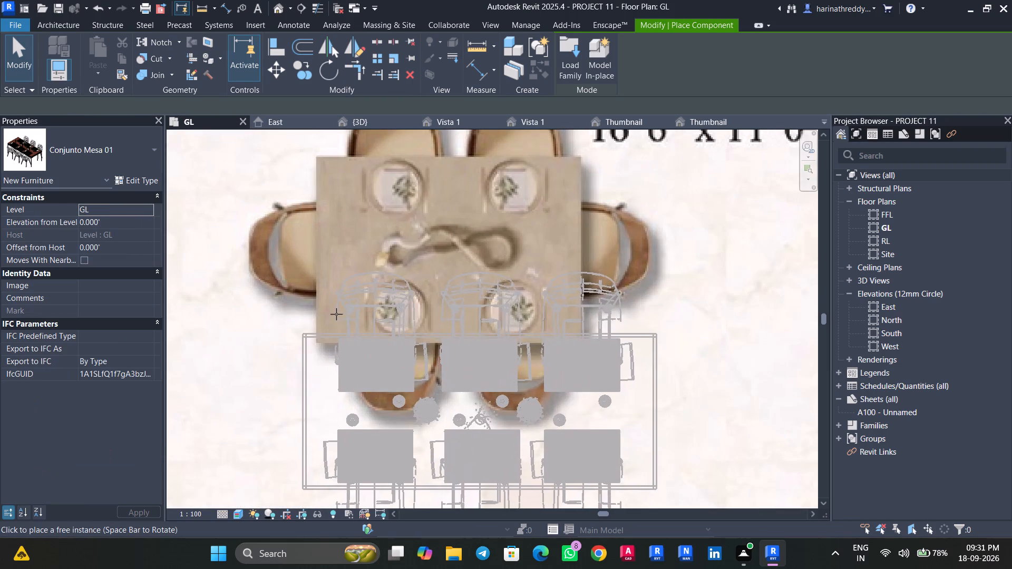
pyautogui.scroll(-3, 335, 306)
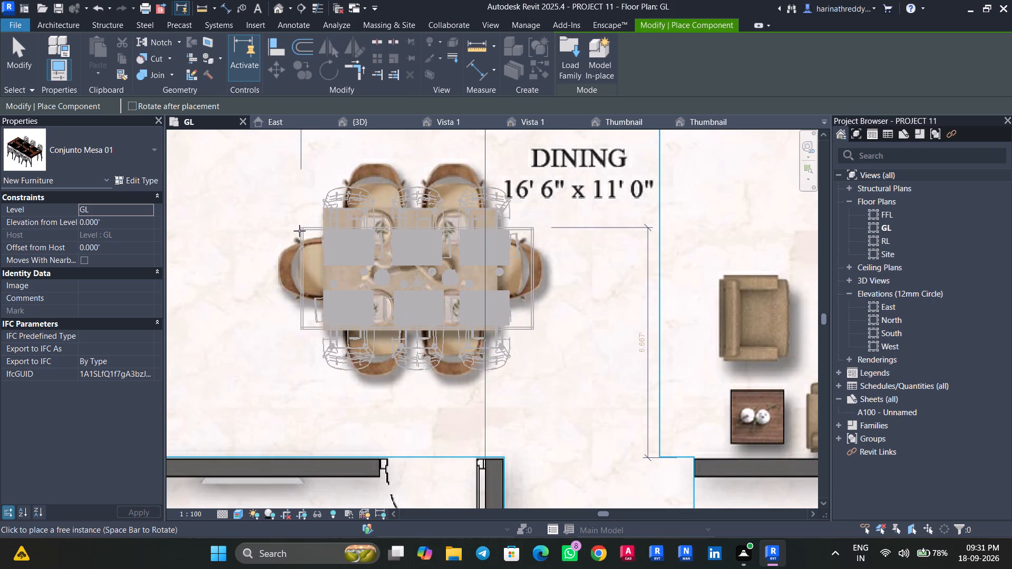
pyautogui.click(299, 231)
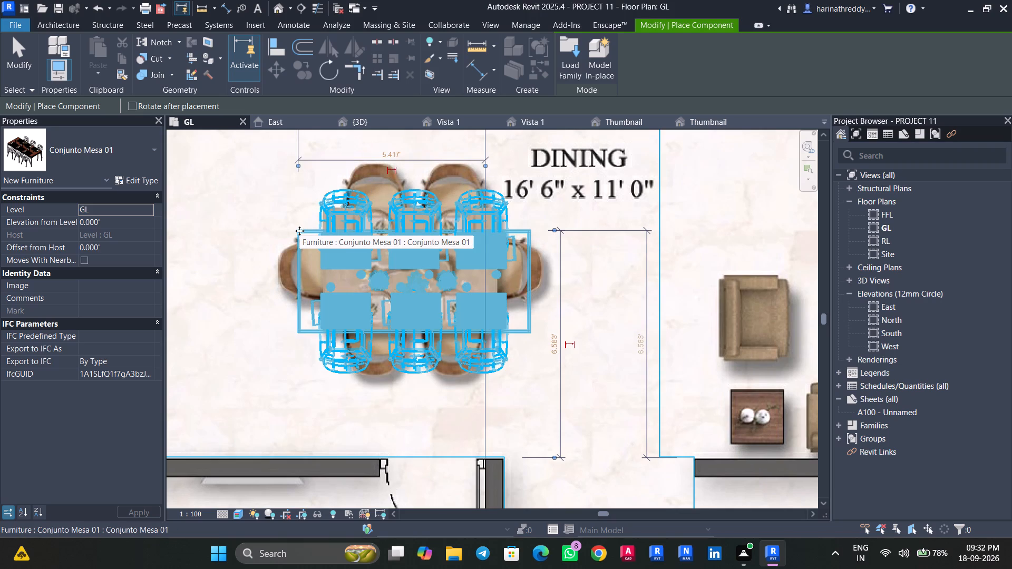
pyautogui.scroll(-17, 260, 332)
pyautogui.press('Escape')
pyautogui.press('Escape')
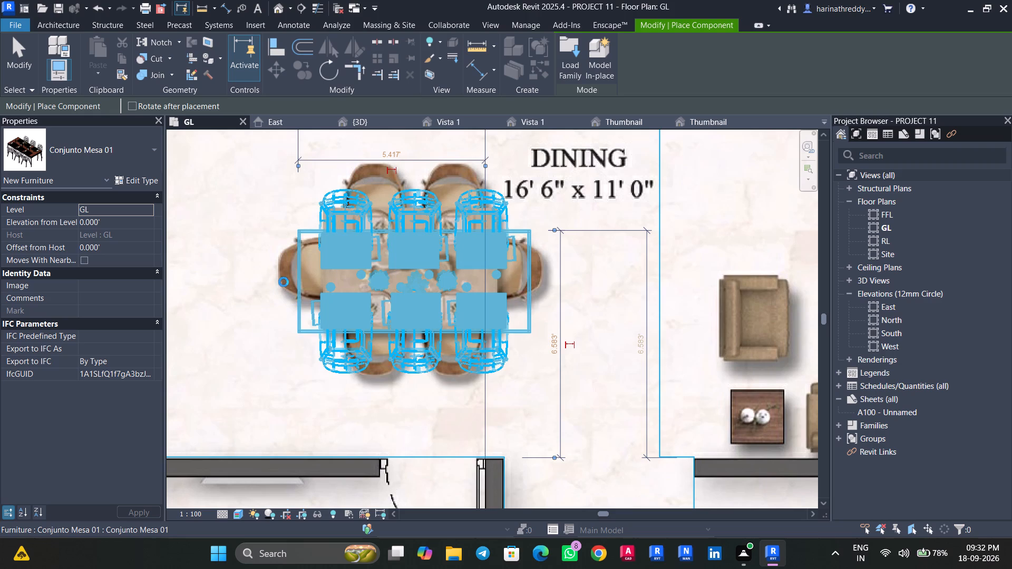
pyautogui.press('Escape')
pyautogui.press('Escape')
pyautogui.press('Escape')
pyautogui.press('Escape')
pyautogui.press('Escape')
pyautogui.press('Escape')
pyautogui.press('Escape')
pyautogui.press('Escape')
pyautogui.press('Escape')
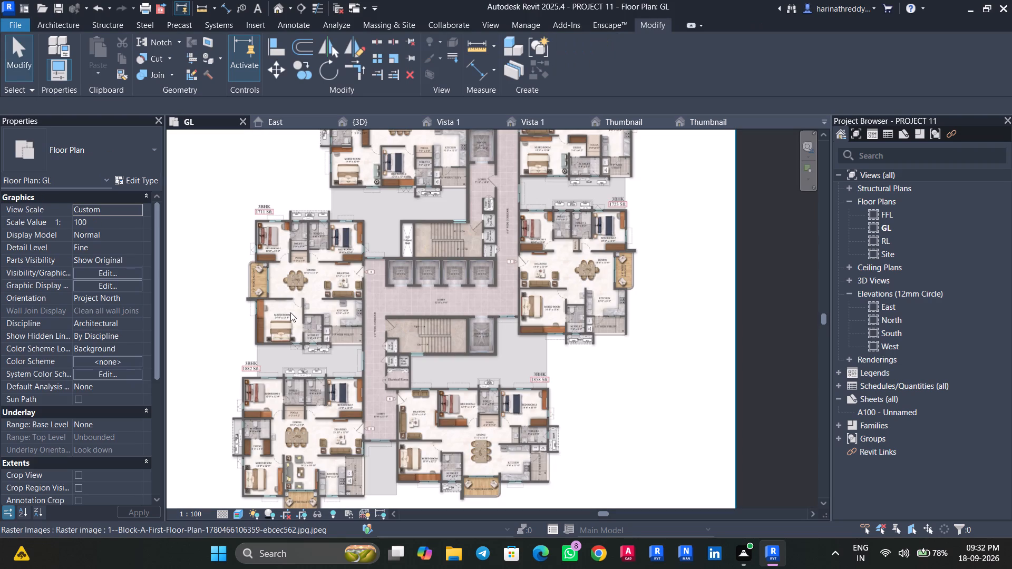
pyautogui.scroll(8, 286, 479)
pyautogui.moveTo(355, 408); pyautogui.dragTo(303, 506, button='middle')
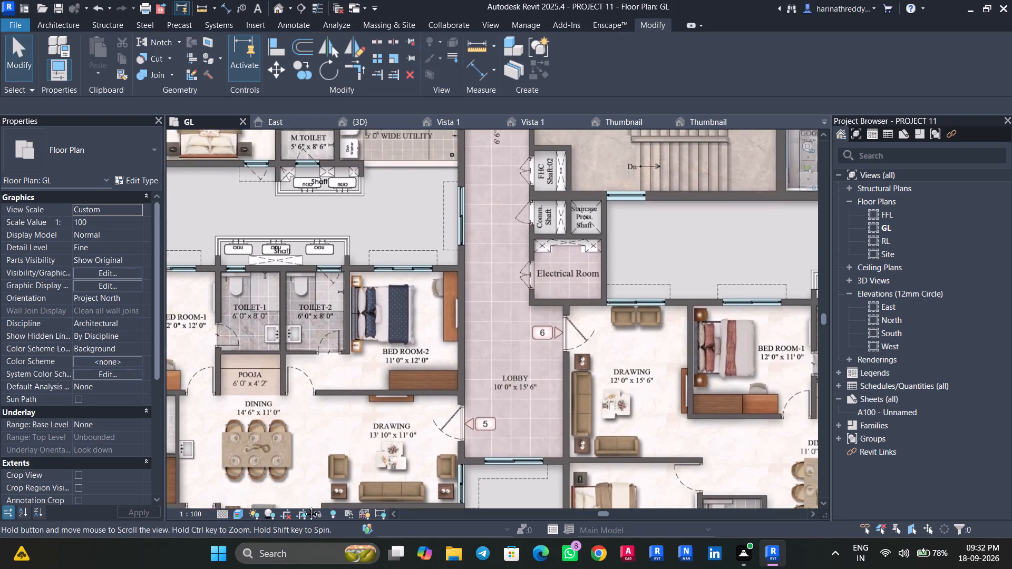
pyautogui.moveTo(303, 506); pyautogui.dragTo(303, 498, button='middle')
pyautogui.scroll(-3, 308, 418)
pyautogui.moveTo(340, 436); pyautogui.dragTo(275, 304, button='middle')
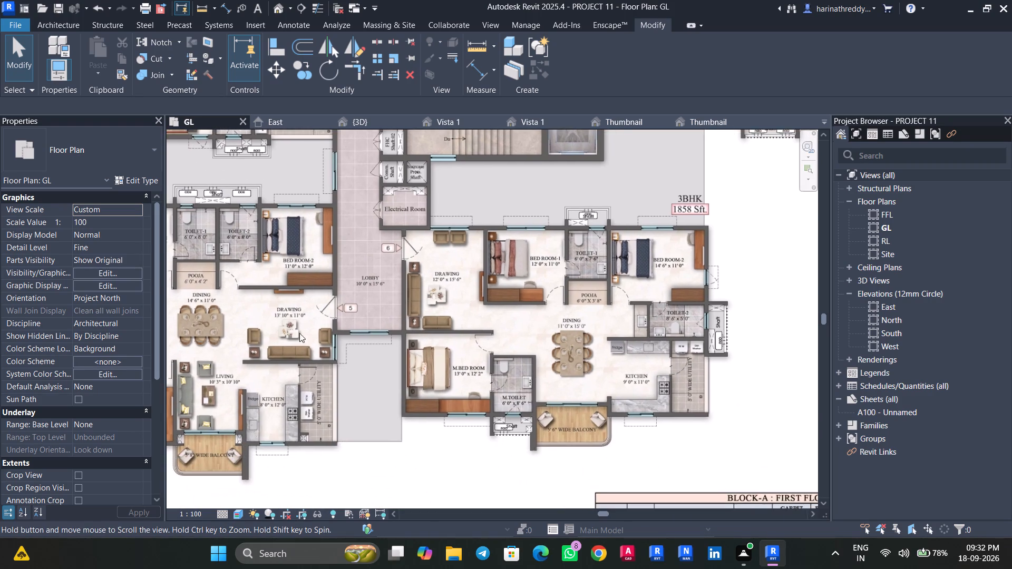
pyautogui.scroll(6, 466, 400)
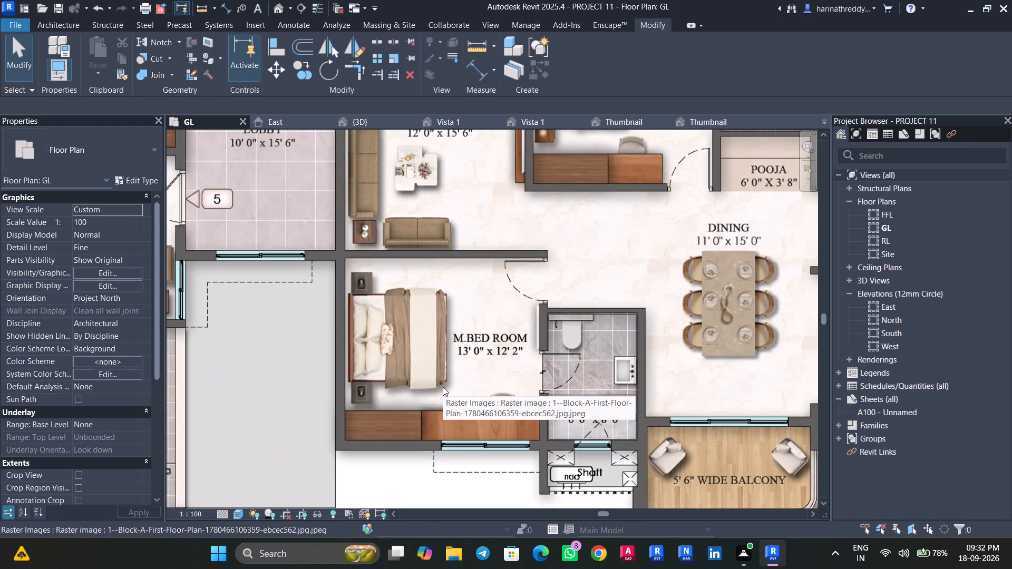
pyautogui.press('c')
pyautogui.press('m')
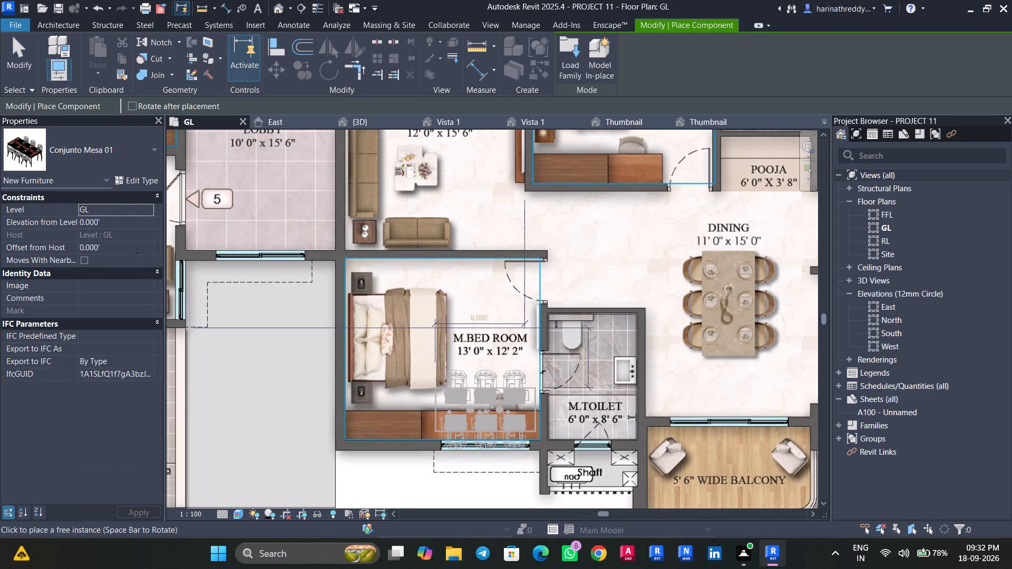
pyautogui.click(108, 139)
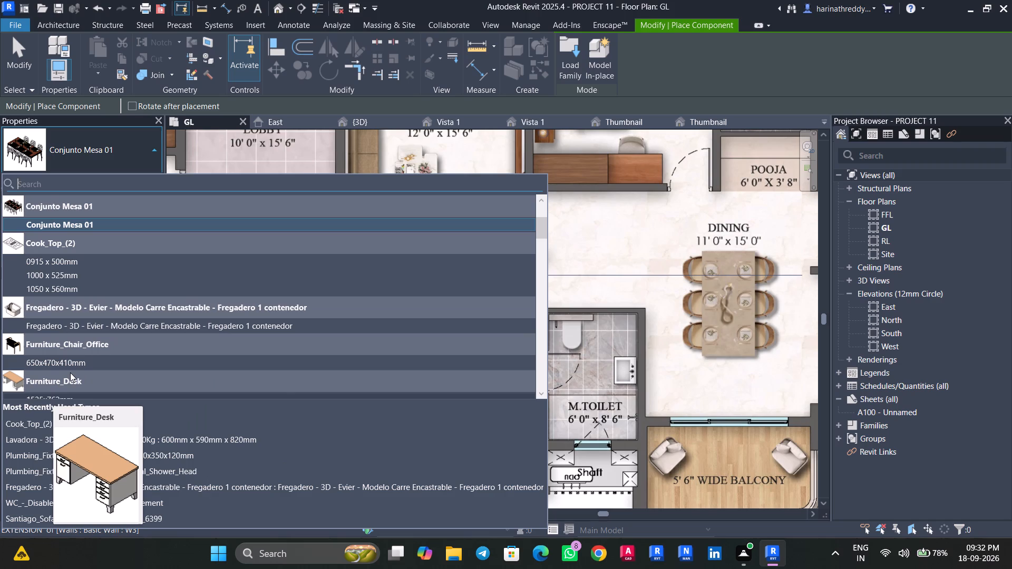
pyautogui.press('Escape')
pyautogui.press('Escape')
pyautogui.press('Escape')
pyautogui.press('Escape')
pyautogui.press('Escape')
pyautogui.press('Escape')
# Place an LR2078 Twin Cooling Plus Samsung refrigerator against the kitchen's north wall over the underlay's fridge in the 1858 Sft. flat.
pyautogui.scroll(-5, 414, 388)
pyautogui.scroll(1, 415, 388)
pyautogui.scroll(-2, 415, 388)
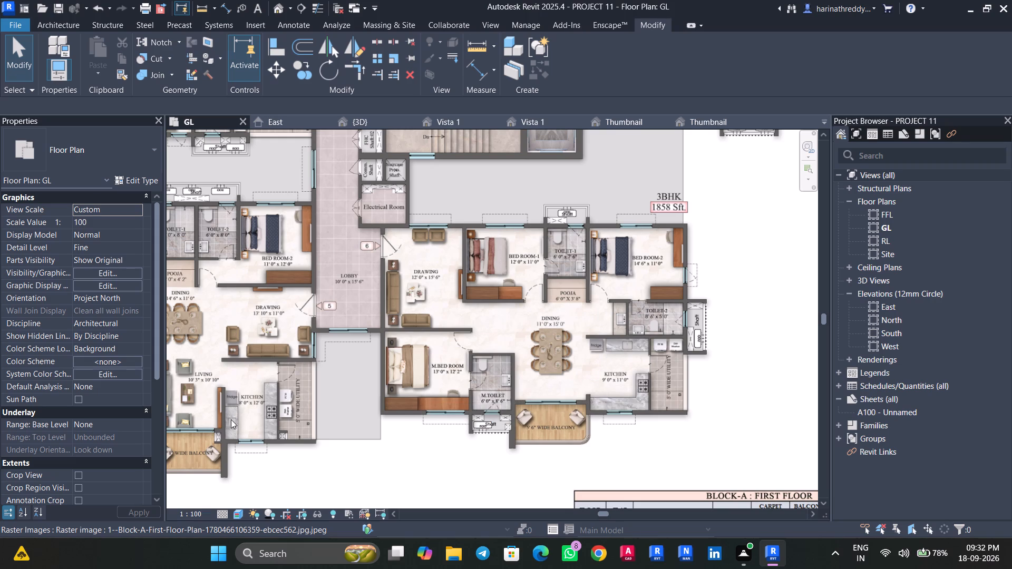
pyautogui.scroll(4, 260, 401)
pyautogui.moveTo(511, 475); pyautogui.dragTo(387, 463, button='middle')
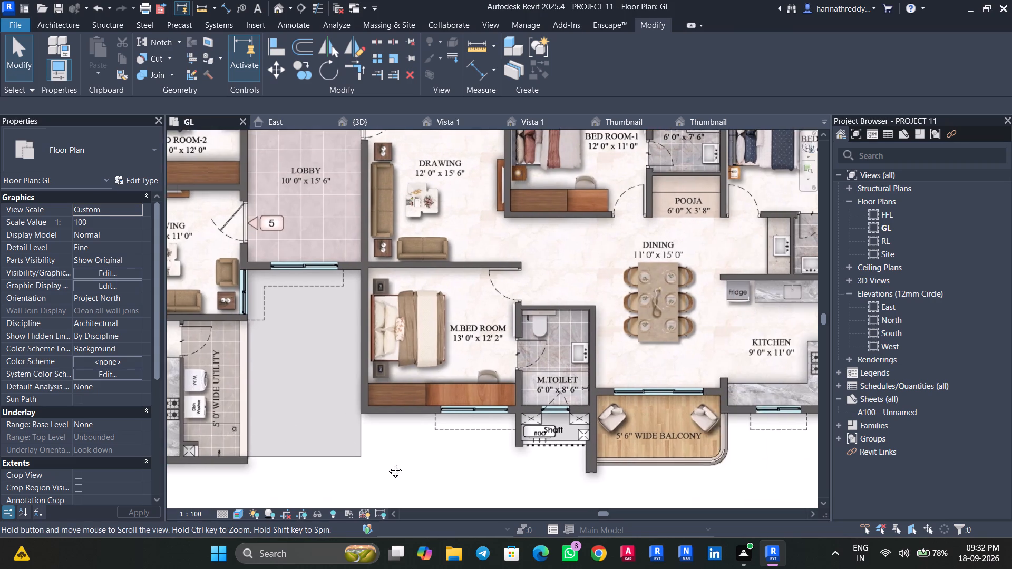
pyautogui.moveTo(387, 463); pyautogui.dragTo(212, 474, button='middle')
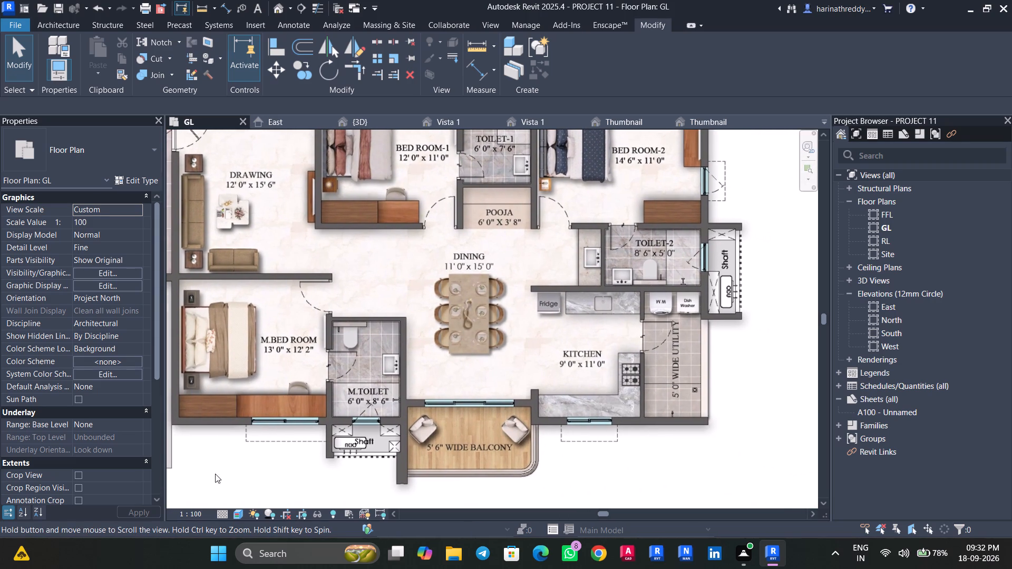
pyautogui.scroll(1, 603, 380)
pyautogui.scroll(-1, 603, 380)
pyautogui.scroll(2, 603, 380)
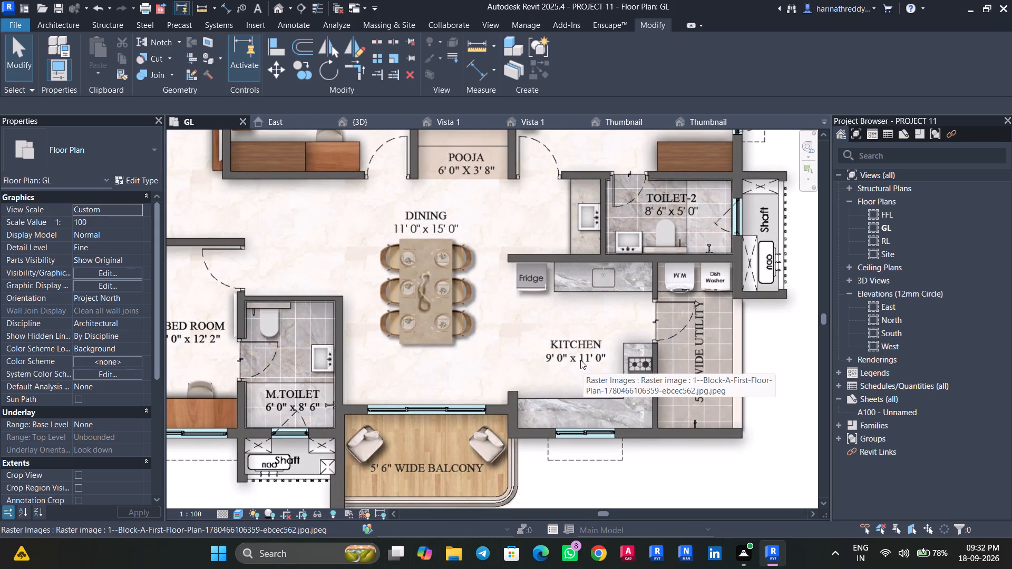
pyautogui.scroll(-7, 580, 360)
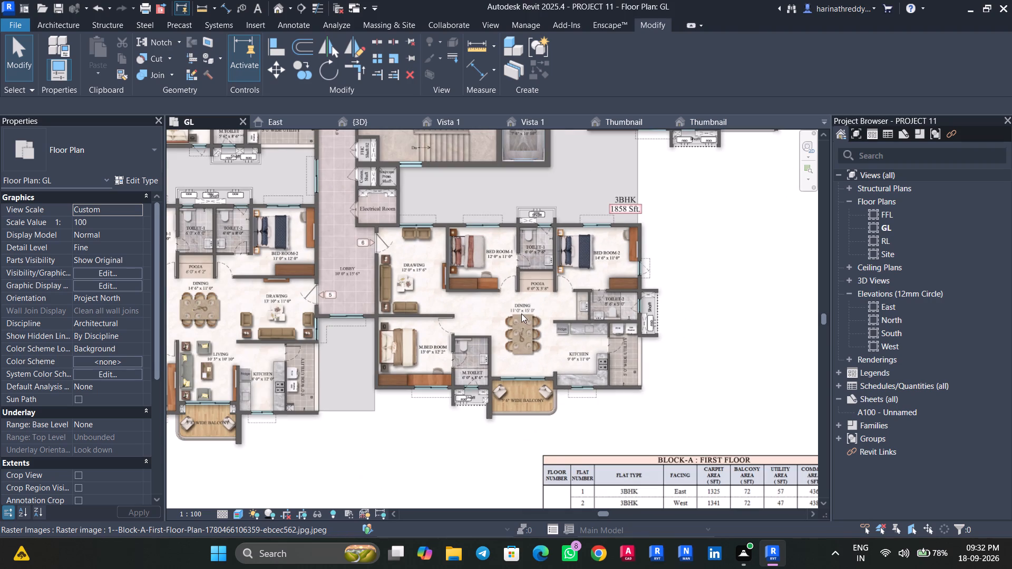
pyautogui.write('cm')
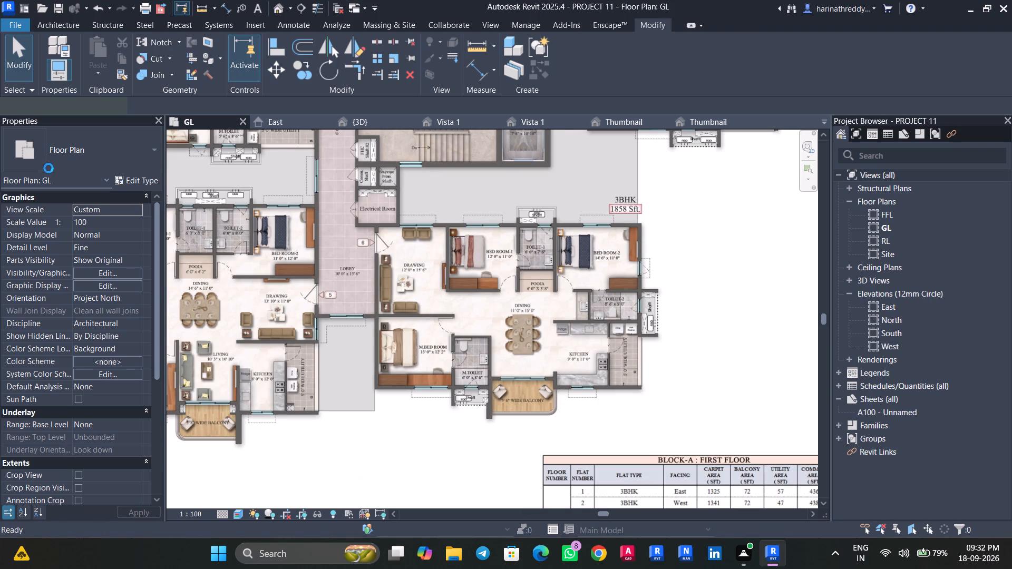
pyautogui.click(58, 167)
pyautogui.scroll(11, 56, 321)
pyautogui.scroll(-11, 73, 280)
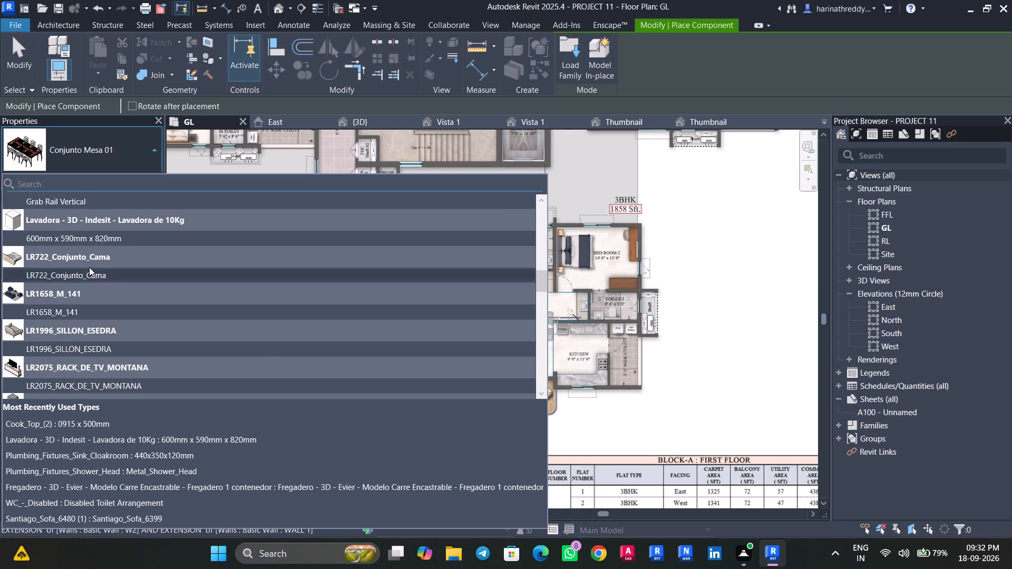
pyautogui.scroll(-1, 98, 330)
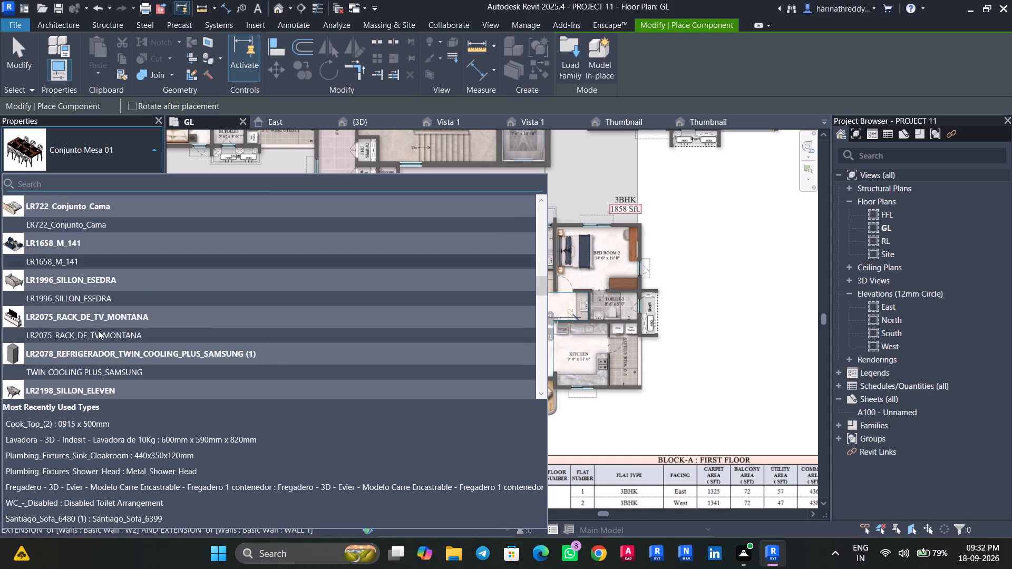
pyautogui.scroll(-1, 98, 330)
pyautogui.click(98, 310)
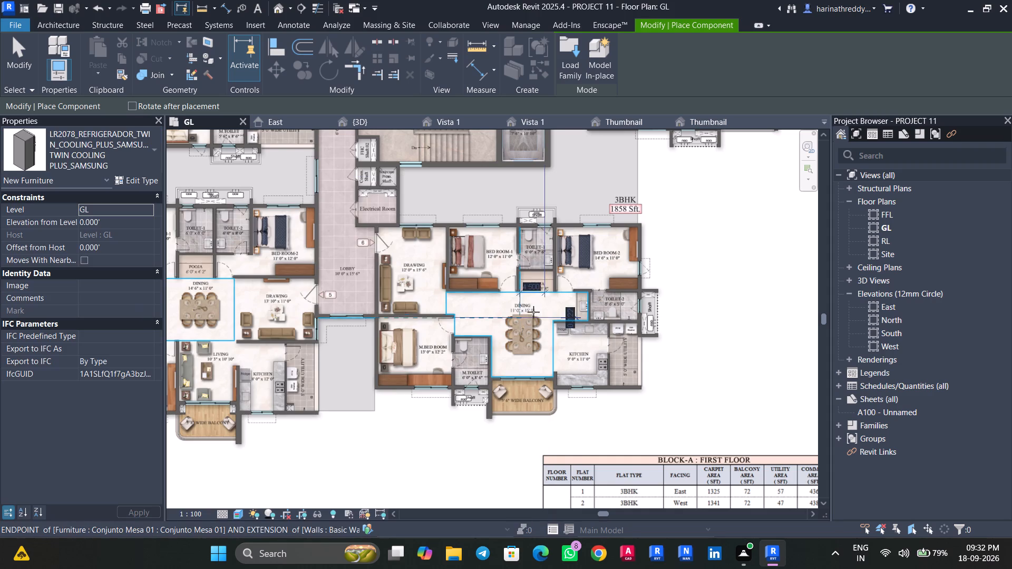
pyautogui.scroll(10, 559, 325)
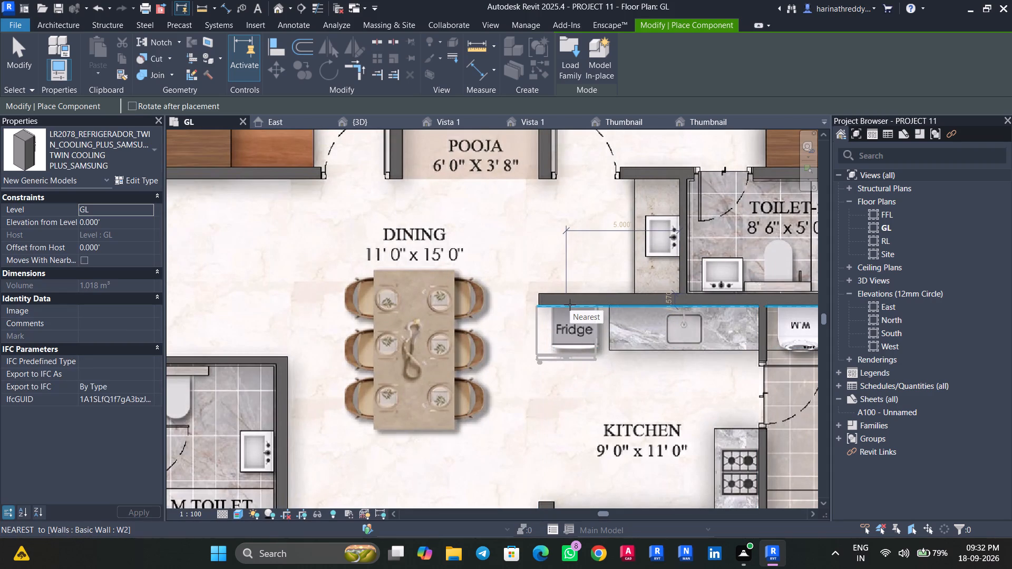
pyautogui.click(573, 305)
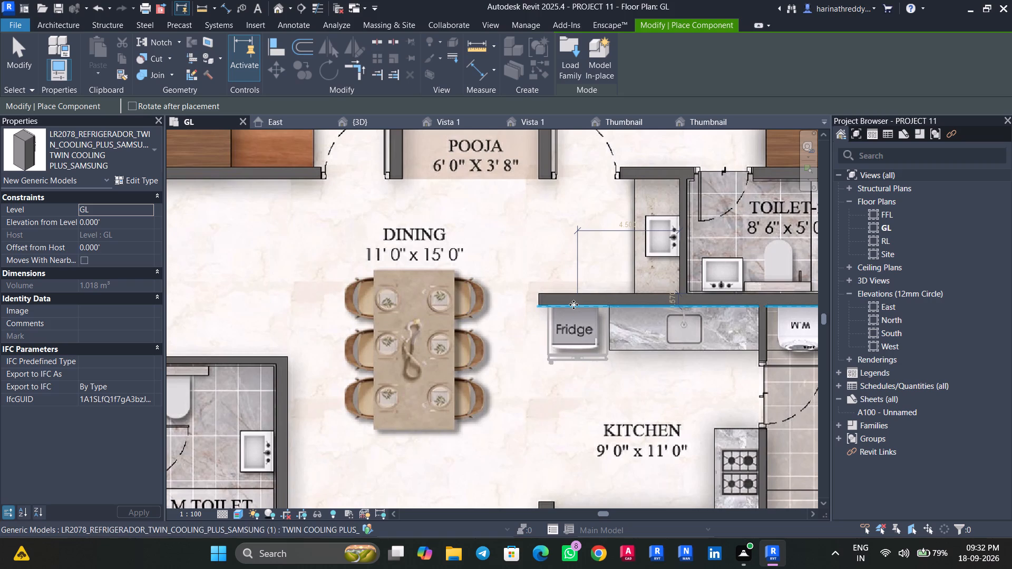
# Place the Twin Cooling Plus Samsung refrigerator, rotated to face east, against the kitchen's west wall over the underlay's fridge in the 1723 Sft. flat.
pyautogui.scroll(-9, 558, 407)
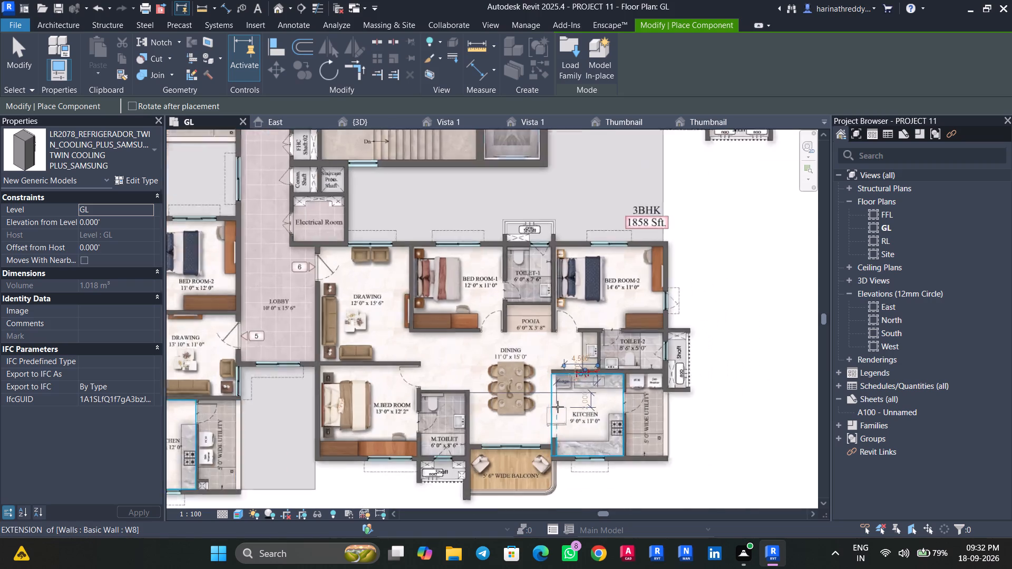
pyautogui.scroll(-3, 558, 407)
pyautogui.scroll(6, 659, 190)
pyautogui.press('space')
pyautogui.scroll(8, 690, 180)
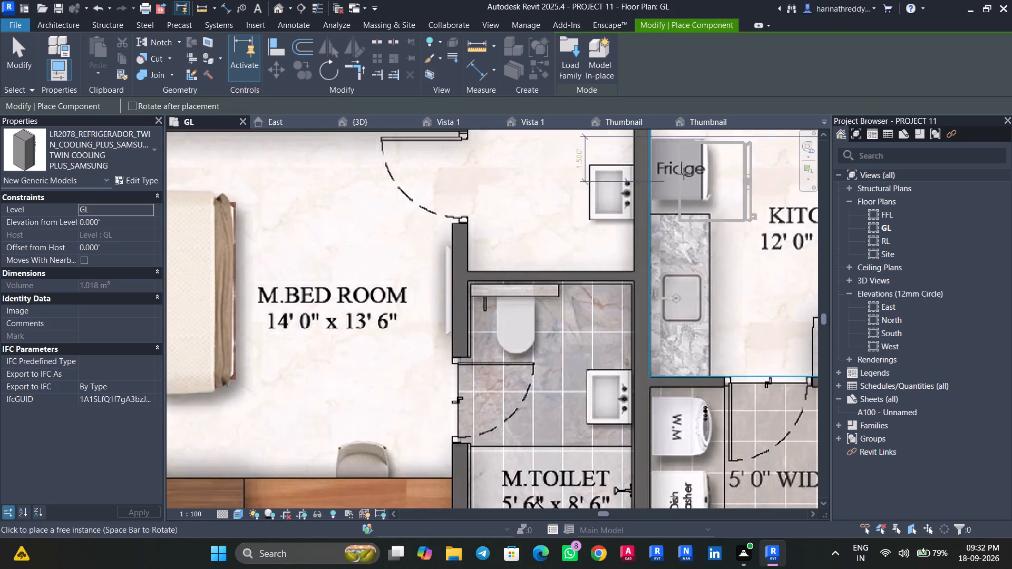
pyautogui.click(651, 160)
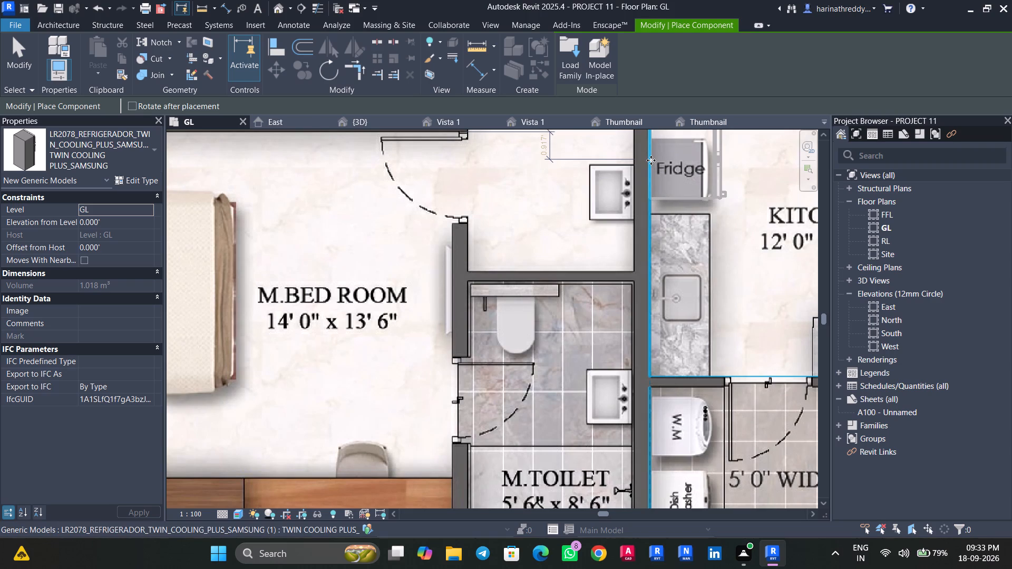
# Place the Twin Cooling Plus Samsung refrigerator, facing east, against the kitchen's west wall over the underlay's fridge in the 2001 Sft. flat.
pyautogui.scroll(-5, 667, 236)
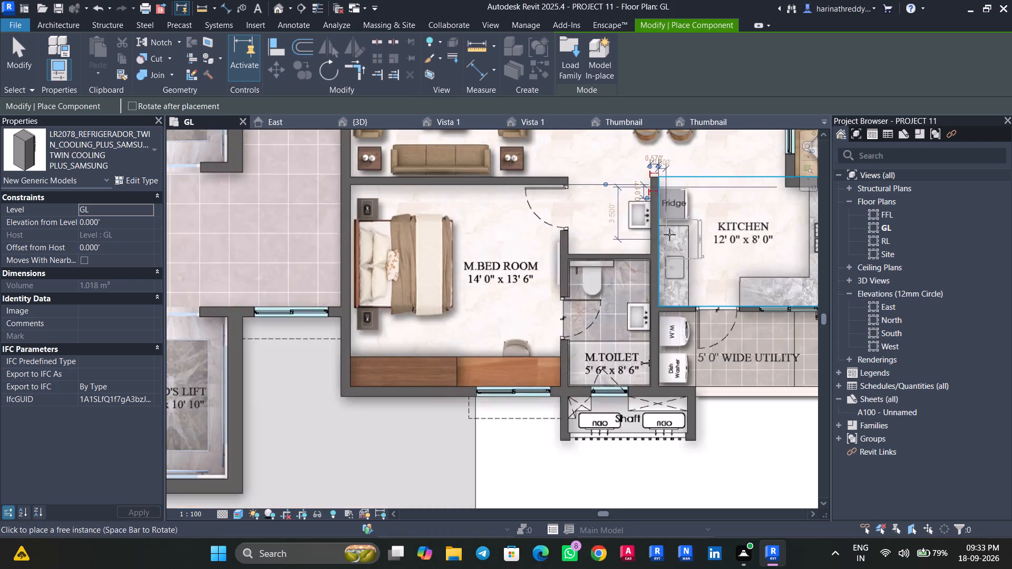
pyautogui.scroll(-8, 669, 234)
pyautogui.moveTo(690, 214); pyautogui.dragTo(665, 534, button='middle')
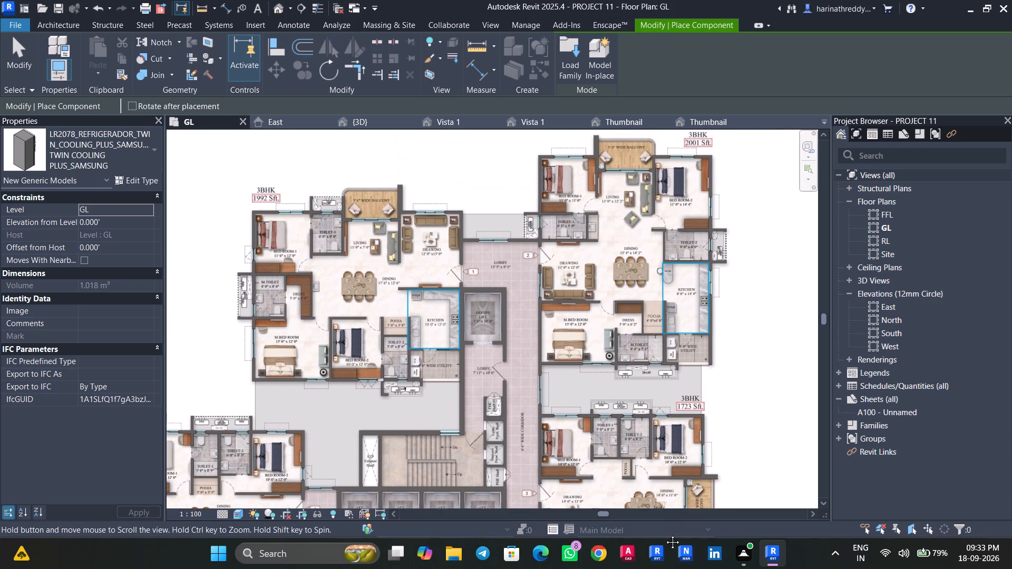
pyautogui.moveTo(665, 534); pyautogui.dragTo(668, 535, button='middle')
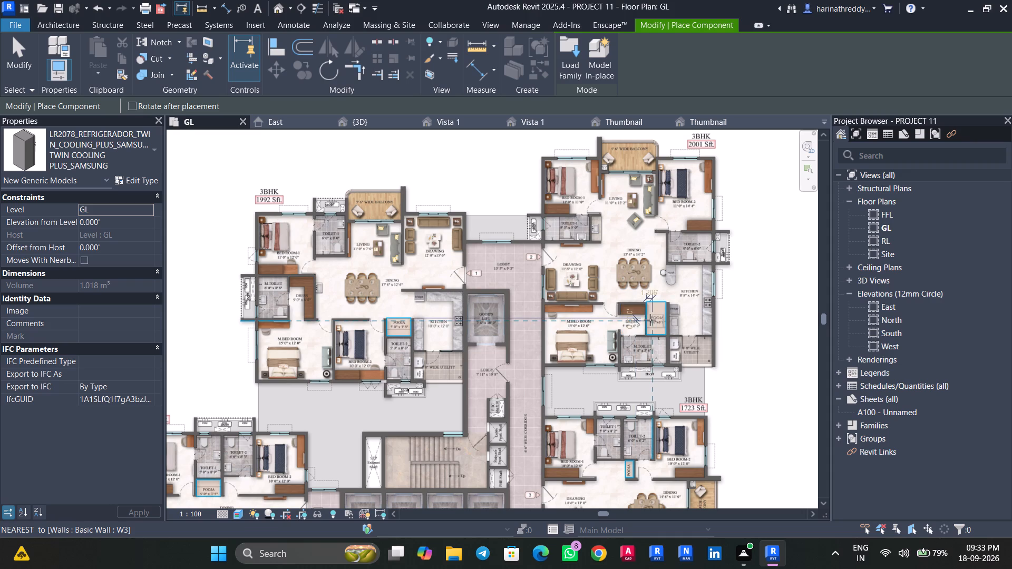
pyautogui.scroll(6, 673, 305)
pyautogui.scroll(-1, 672, 302)
pyautogui.scroll(16, 672, 302)
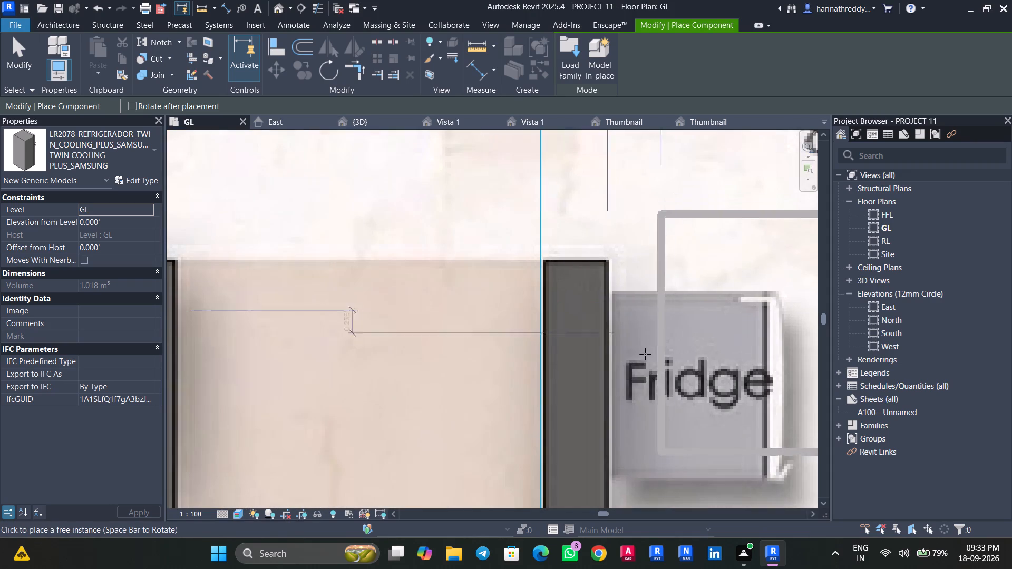
pyautogui.click(613, 393)
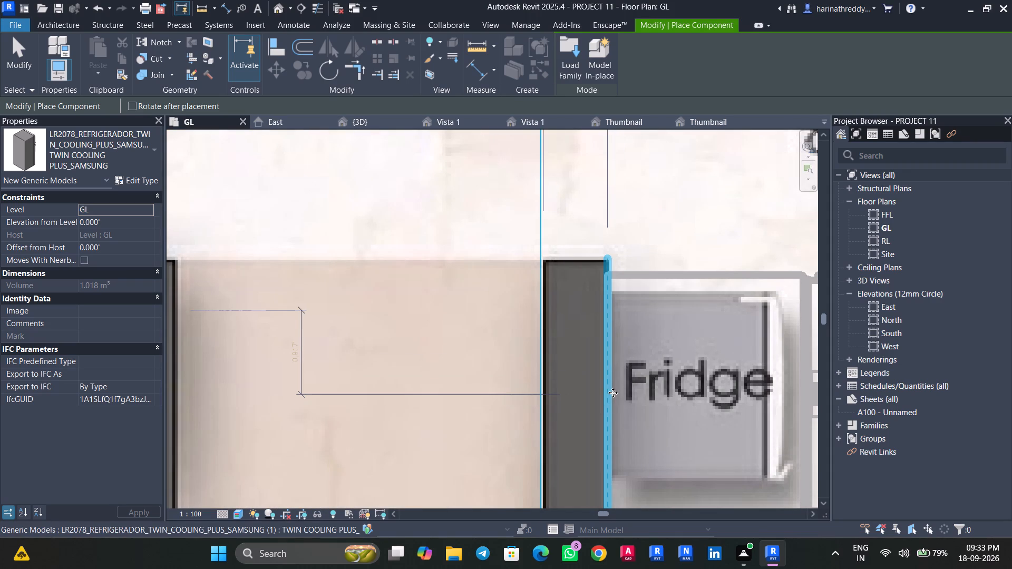
# Place the Twin Cooling Plus Samsung refrigerator, rotated to face south, against the kitchen's north wall over the underlay's fridge in the 1992 Sft. flat.
pyautogui.scroll(-16, 613, 393)
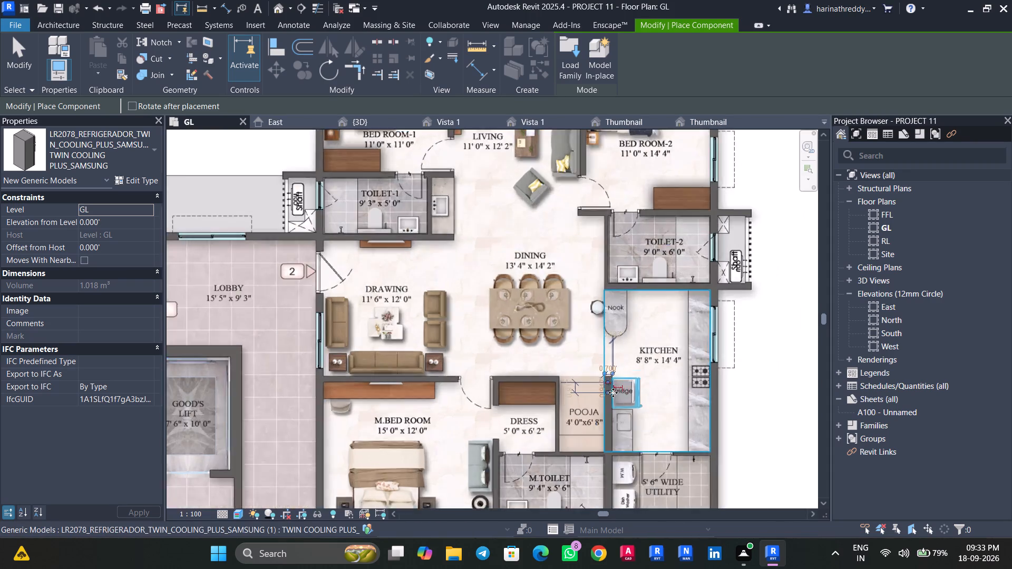
pyautogui.scroll(-1, 613, 393)
pyautogui.moveTo(524, 261); pyautogui.dragTo(546, 332, button='middle')
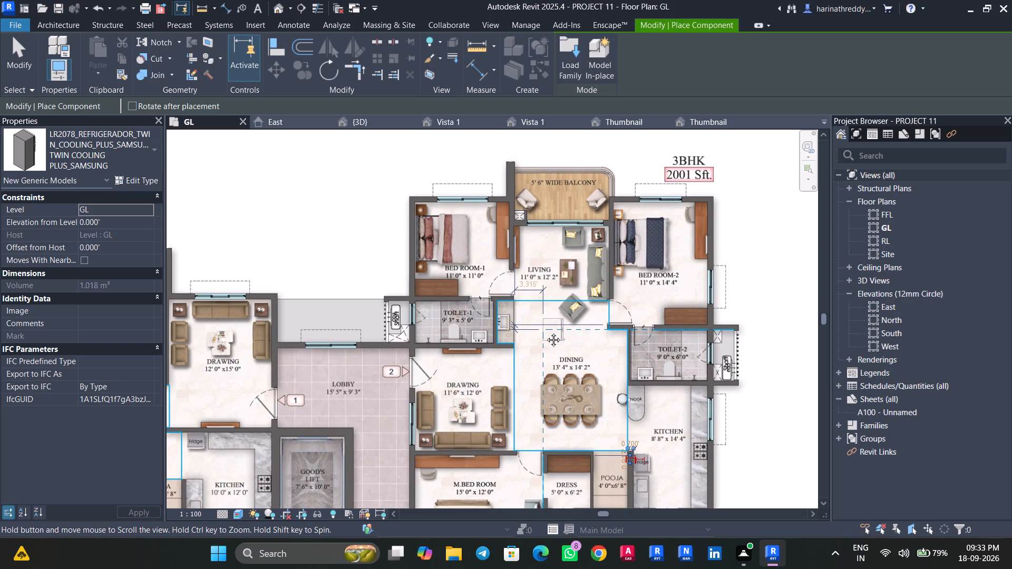
pyautogui.moveTo(546, 332); pyautogui.dragTo(777, 194, button='middle')
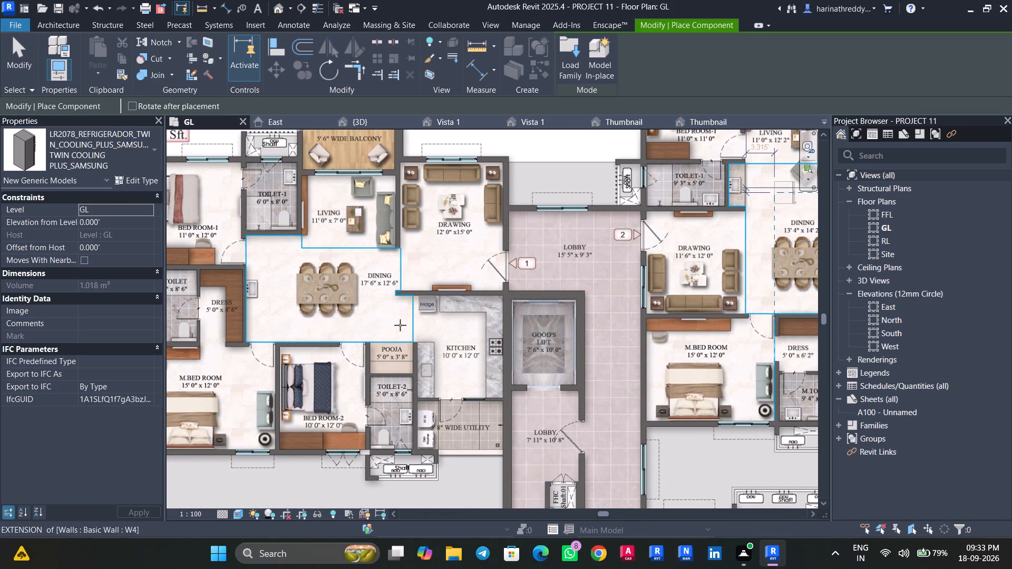
pyautogui.scroll(10, 421, 306)
pyautogui.press('space')
pyautogui.press('space')
pyautogui.press('space')
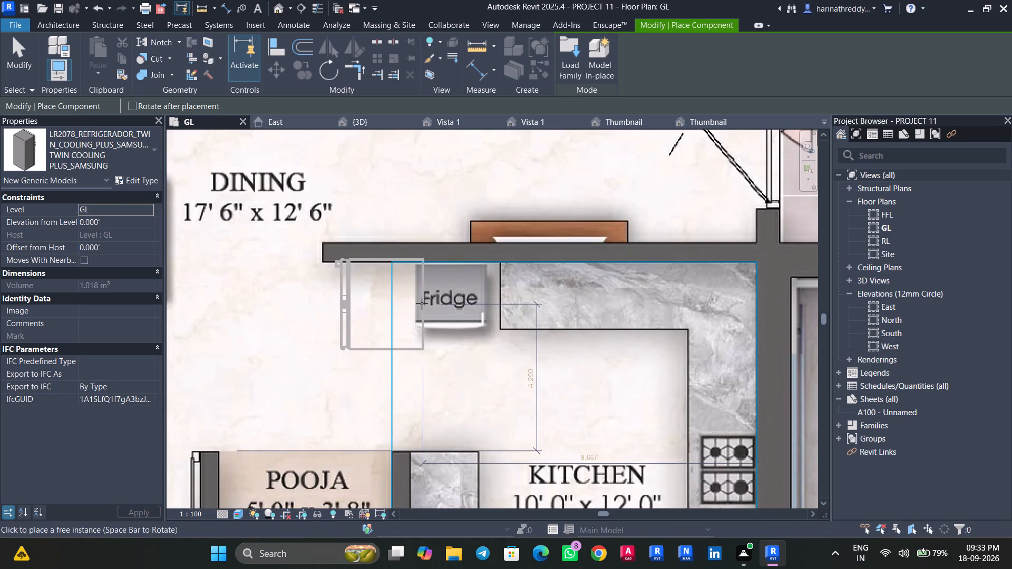
pyautogui.click(444, 264)
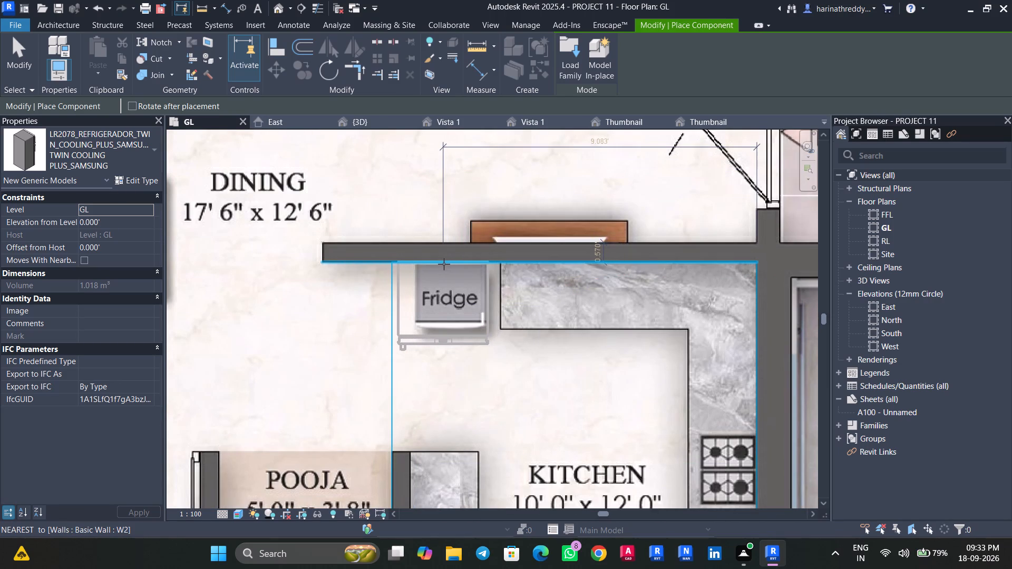
# Place the south-facing Twin Cooling Plus Samsung refrigerator against the kitchen's north wall over the underlay's fridge in the 1711 Sft. flat.
pyautogui.scroll(-3, 444, 264)
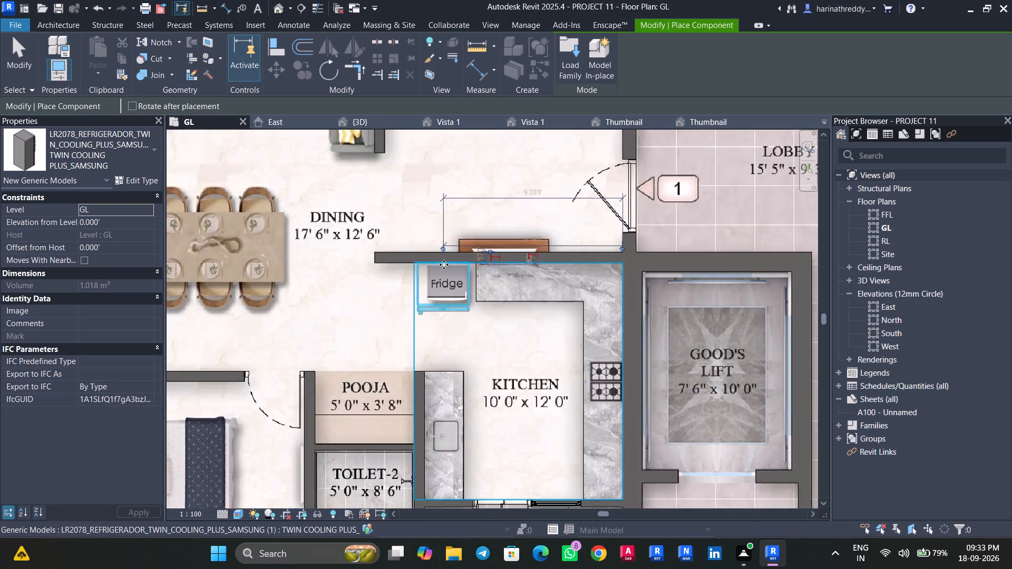
pyautogui.scroll(-9, 444, 264)
pyautogui.moveTo(460, 382); pyautogui.dragTo(511, 163, button='middle')
pyautogui.moveTo(385, 365); pyautogui.dragTo(390, 361, button='middle')
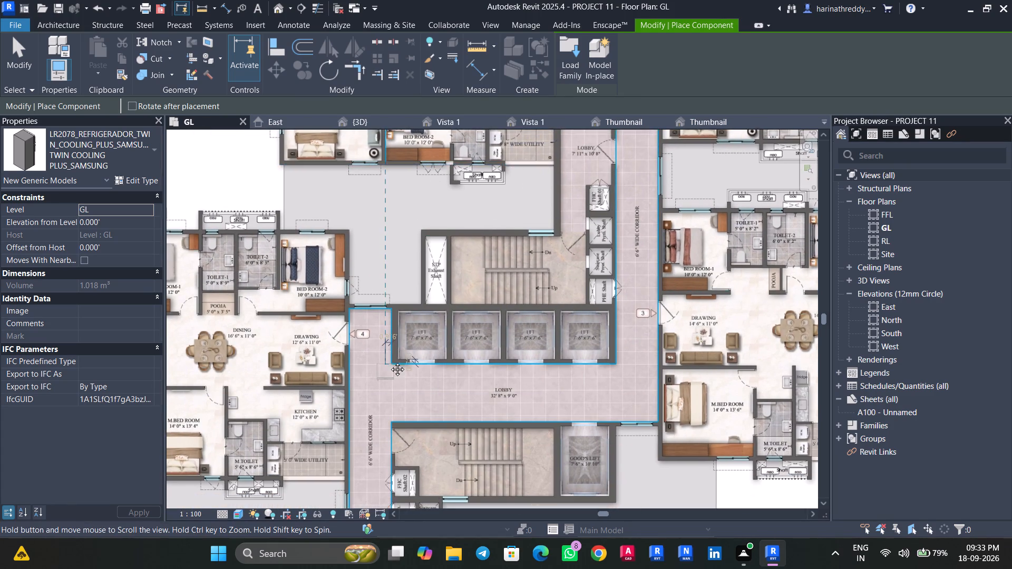
pyautogui.moveTo(390, 361); pyautogui.dragTo(516, 283, button='middle')
pyautogui.scroll(5, 424, 324)
pyautogui.scroll(-1, 433, 312)
pyautogui.scroll(3, 433, 312)
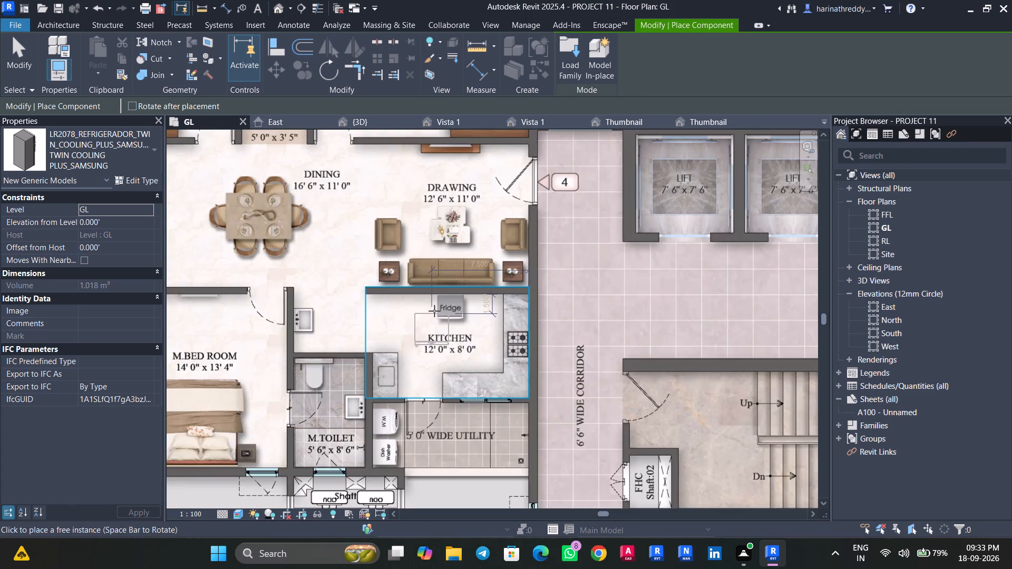
pyautogui.scroll(7, 434, 311)
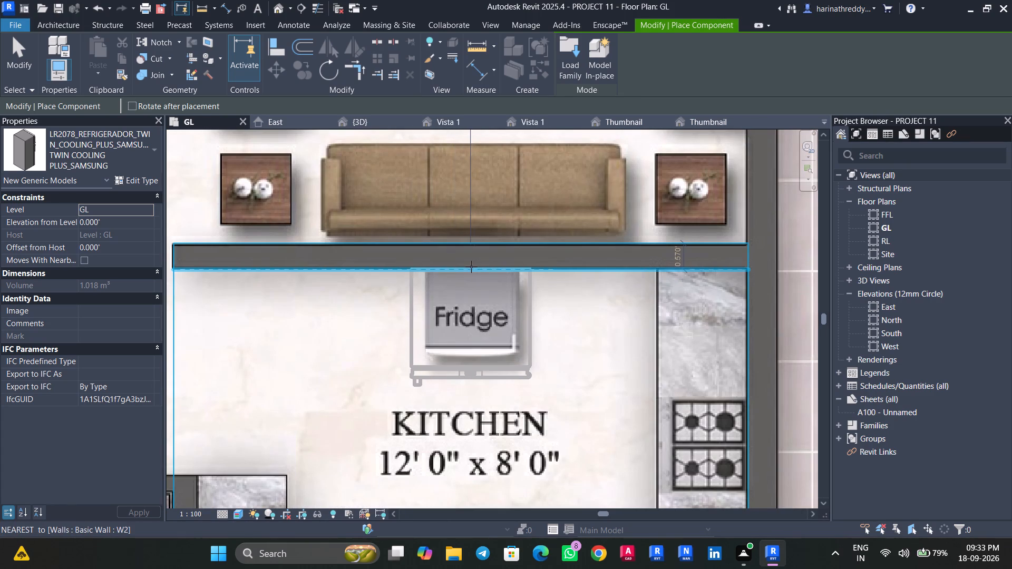
pyautogui.click(471, 267)
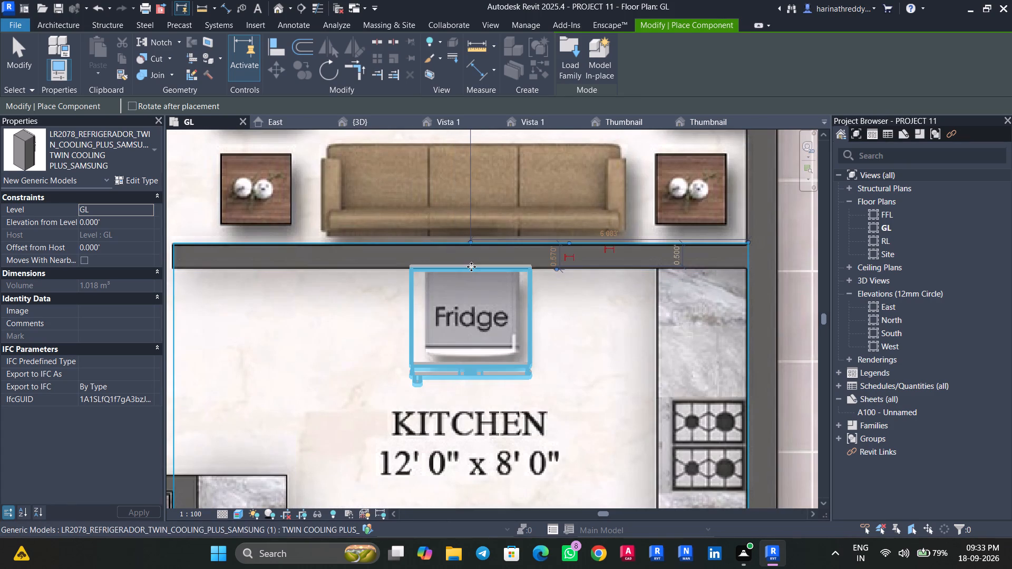
pyautogui.scroll(-13, 470, 280)
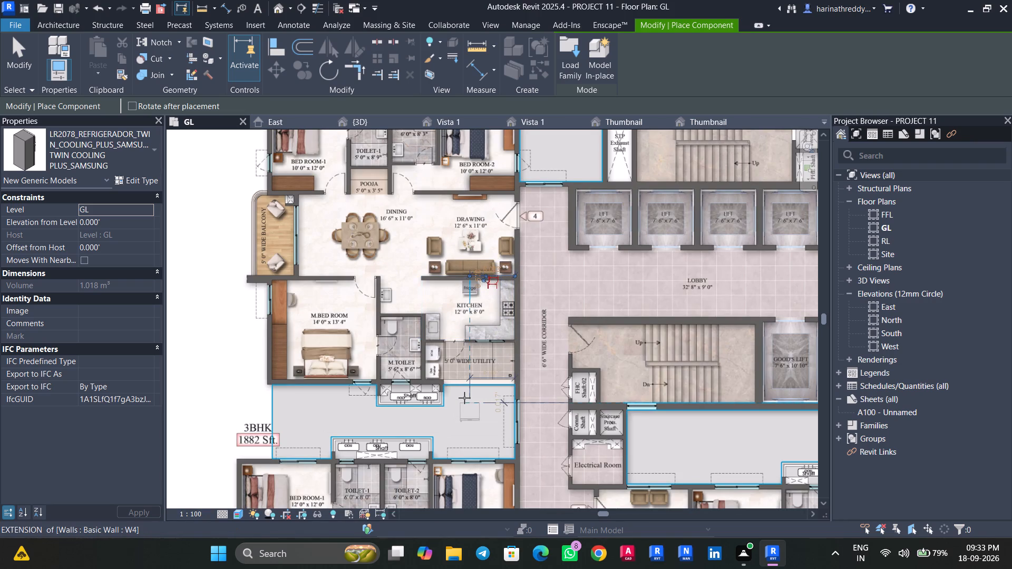
pyautogui.scroll(-2, 464, 398)
pyautogui.scroll(7, 465, 414)
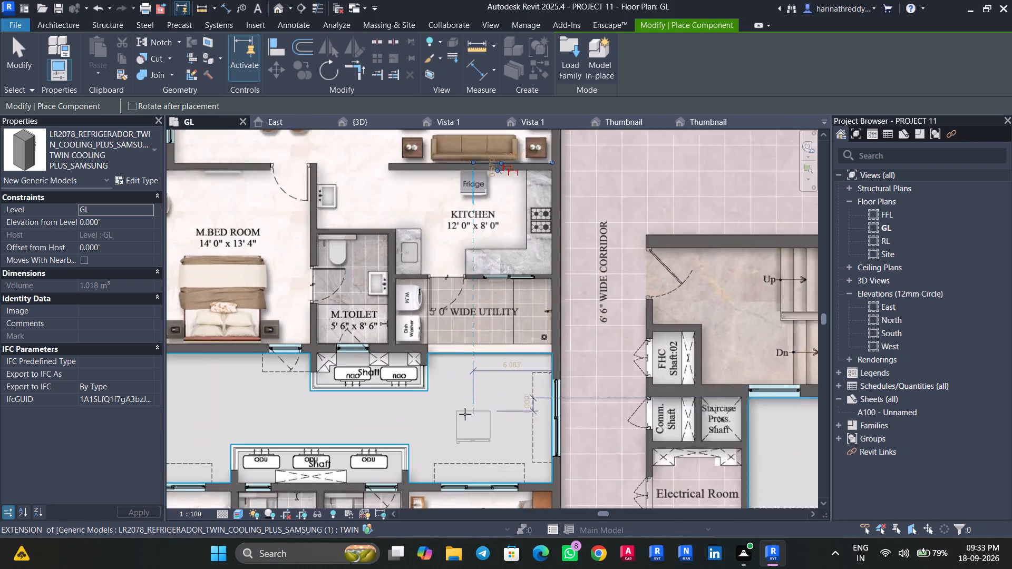
pyautogui.scroll(1, 465, 414)
pyautogui.moveTo(465, 414); pyautogui.dragTo(402, 269, button='middle')
pyautogui.press('Escape')
pyautogui.press('Escape')
pyautogui.press('Escape')
# Examine the kitchen counters and appliances of the 1882 Sft. flat and the neighbouring 1858 Sft. flat in the GL plan.
pyautogui.scroll(-4, 458, 410)
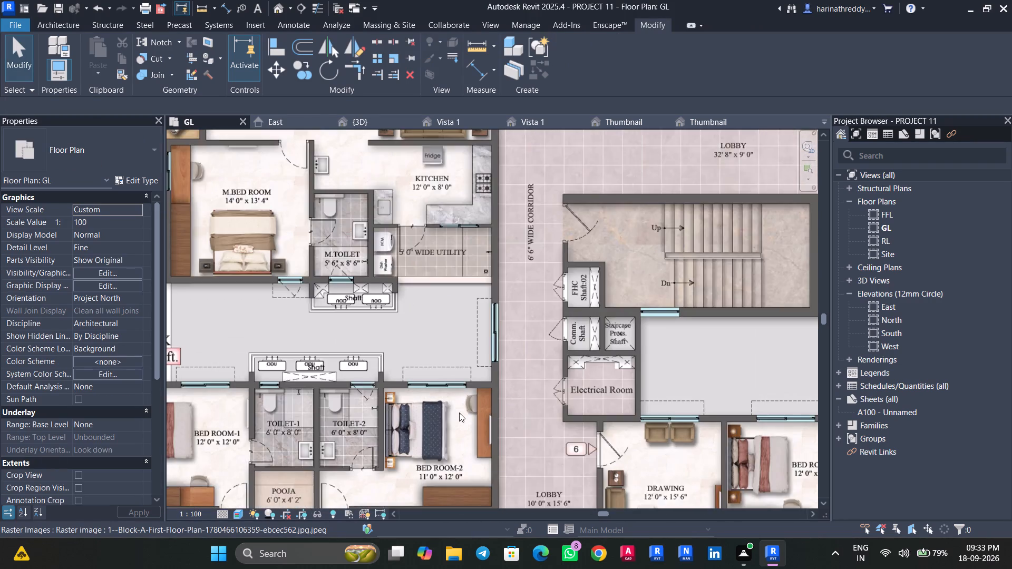
pyautogui.scroll(-1, 467, 466)
pyautogui.moveTo(468, 466); pyautogui.dragTo(469, 286, button='middle')
pyautogui.scroll(5, 433, 371)
pyautogui.scroll(-5, 433, 371)
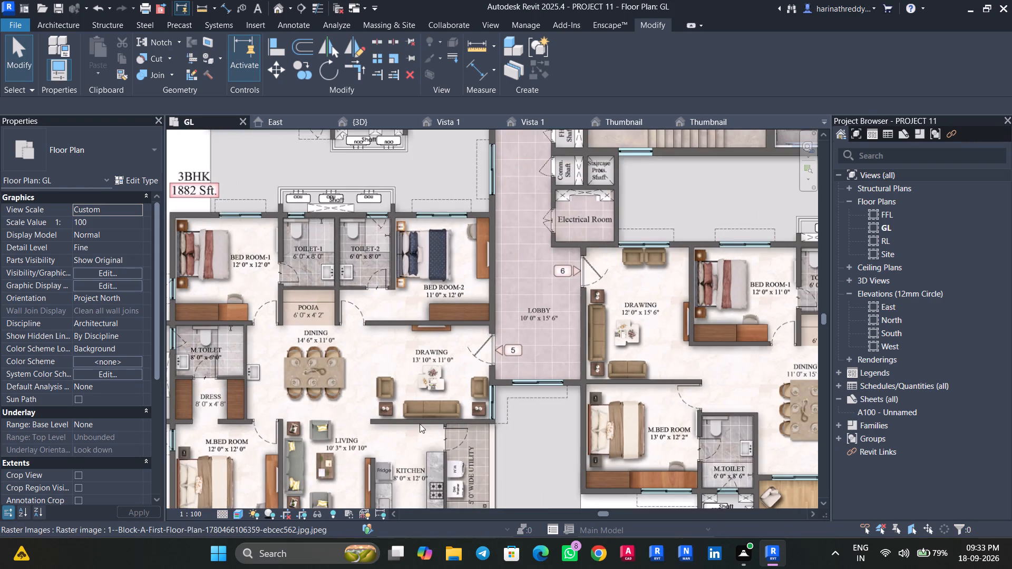
pyautogui.moveTo(420, 424); pyautogui.dragTo(461, 269, button='middle')
pyautogui.scroll(3, 454, 335)
pyautogui.moveTo(454, 335); pyautogui.dragTo(387, 392, button='middle')
pyautogui.scroll(1, 387, 392)
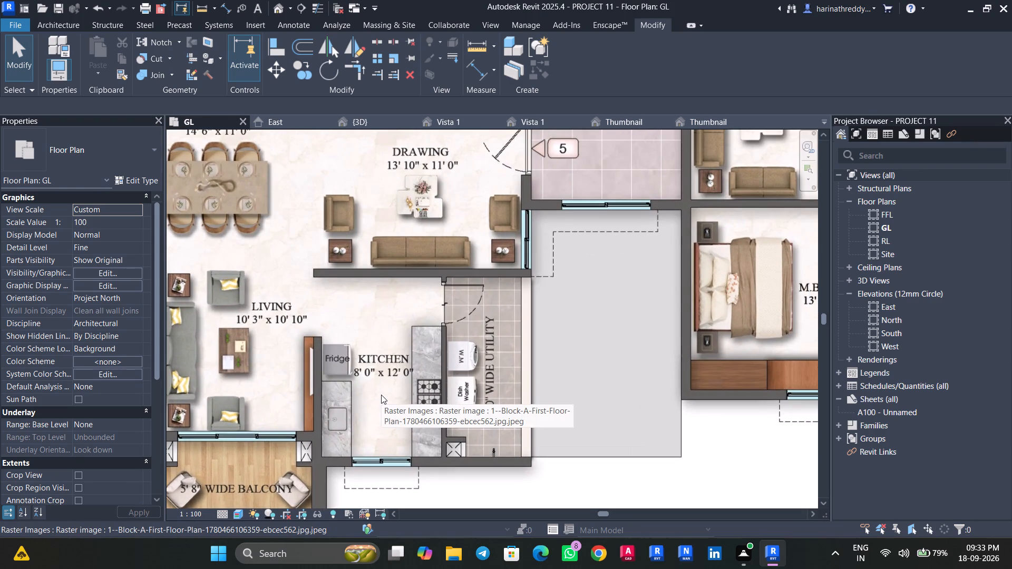
pyautogui.scroll(-8, 356, 388)
pyautogui.moveTo(508, 424); pyautogui.dragTo(386, 464, button='middle')
pyautogui.scroll(4, 471, 439)
pyautogui.scroll(4, 387, 410)
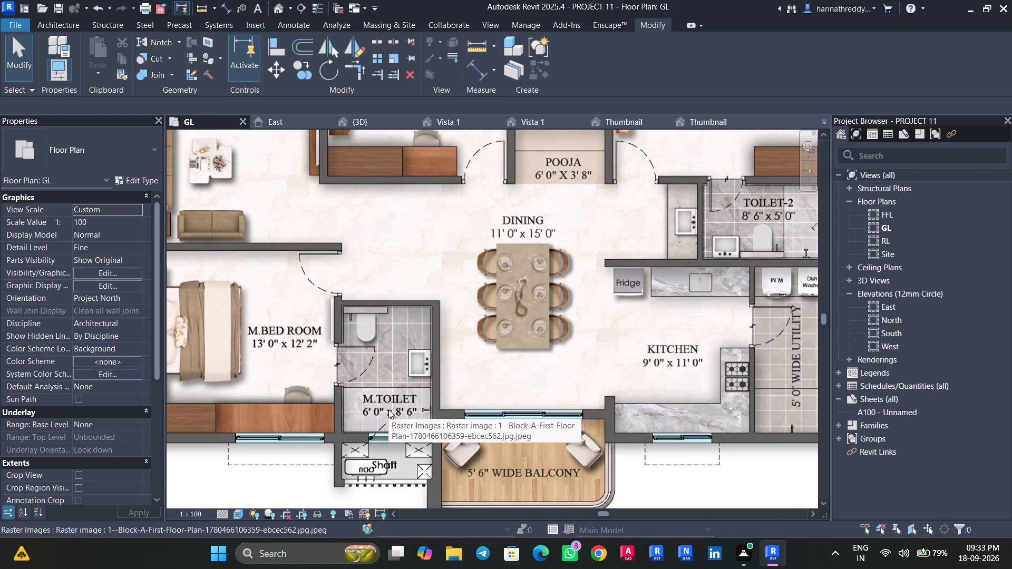
pyautogui.moveTo(585, 366); pyautogui.dragTo(582, 364, button='middle')
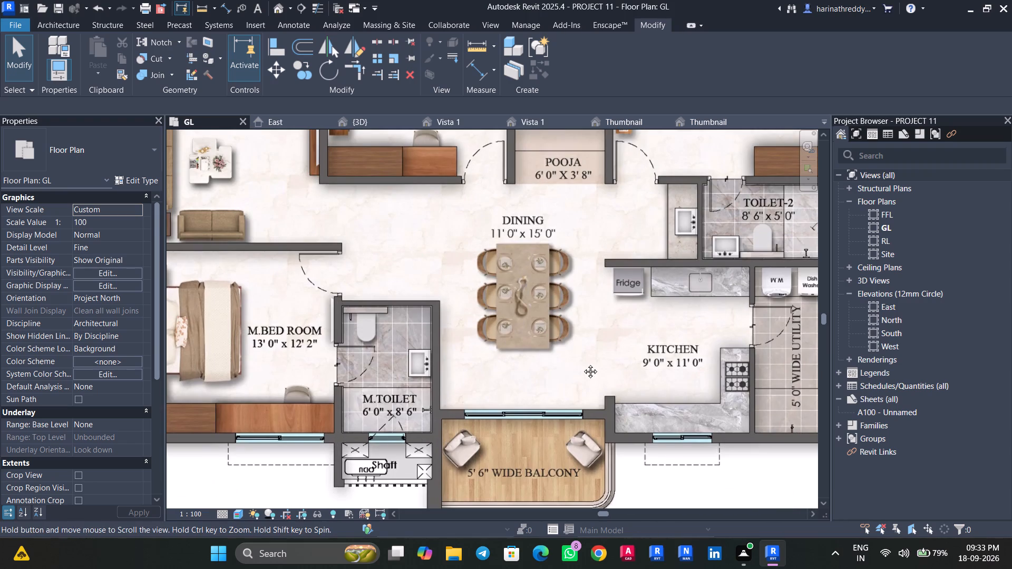
pyautogui.moveTo(582, 364); pyautogui.dragTo(443, 305, button='middle')
pyautogui.scroll(3, 558, 339)
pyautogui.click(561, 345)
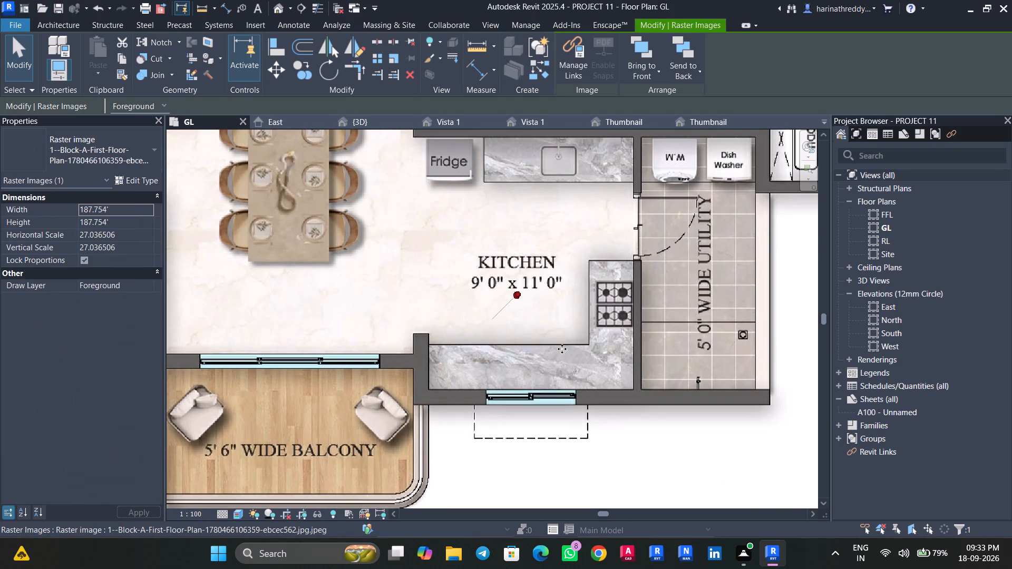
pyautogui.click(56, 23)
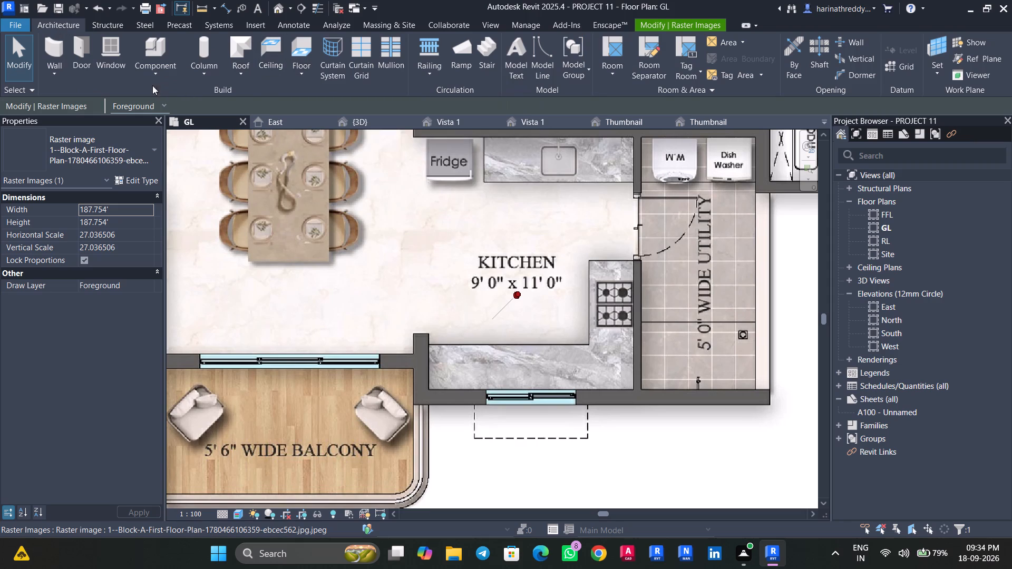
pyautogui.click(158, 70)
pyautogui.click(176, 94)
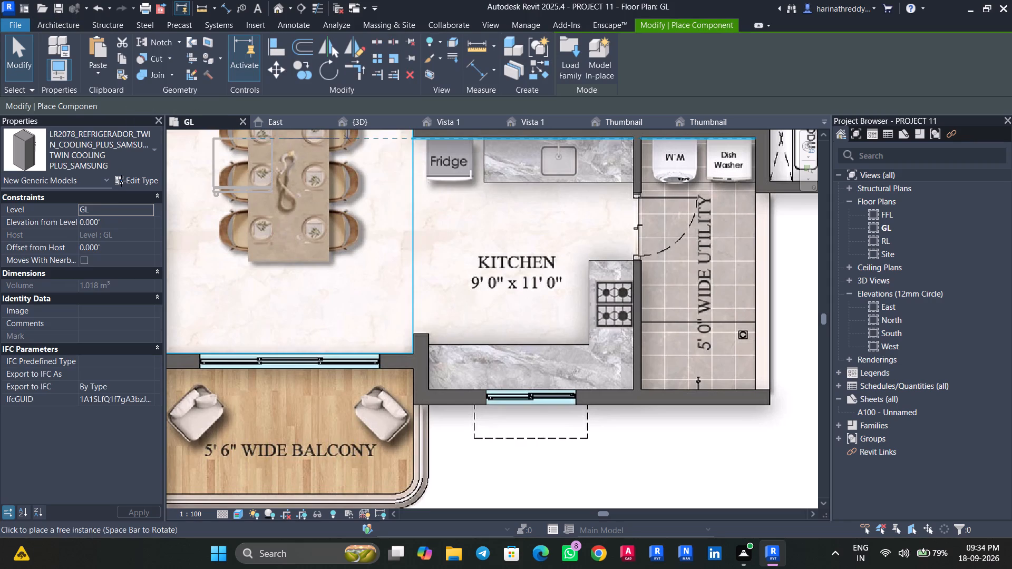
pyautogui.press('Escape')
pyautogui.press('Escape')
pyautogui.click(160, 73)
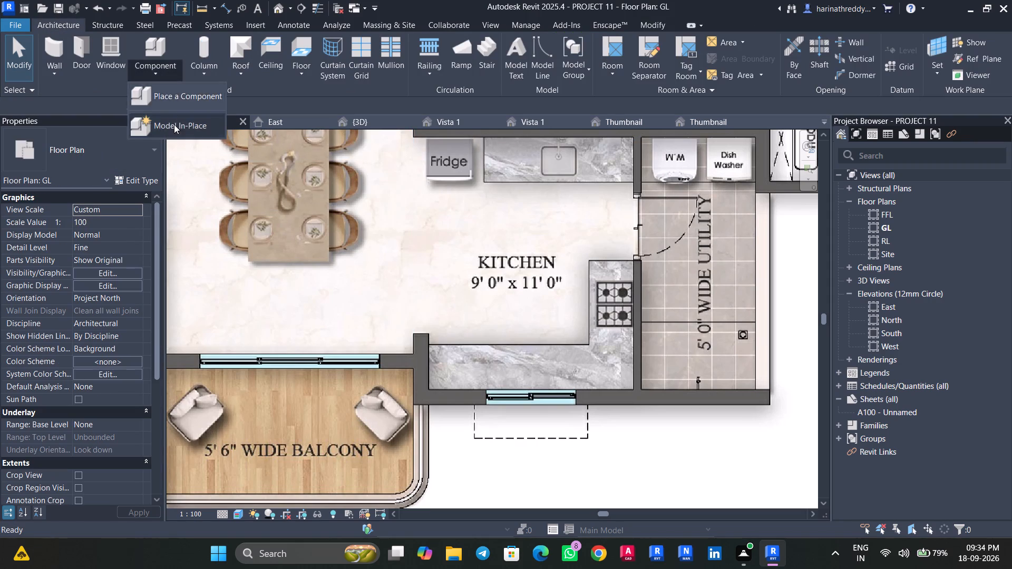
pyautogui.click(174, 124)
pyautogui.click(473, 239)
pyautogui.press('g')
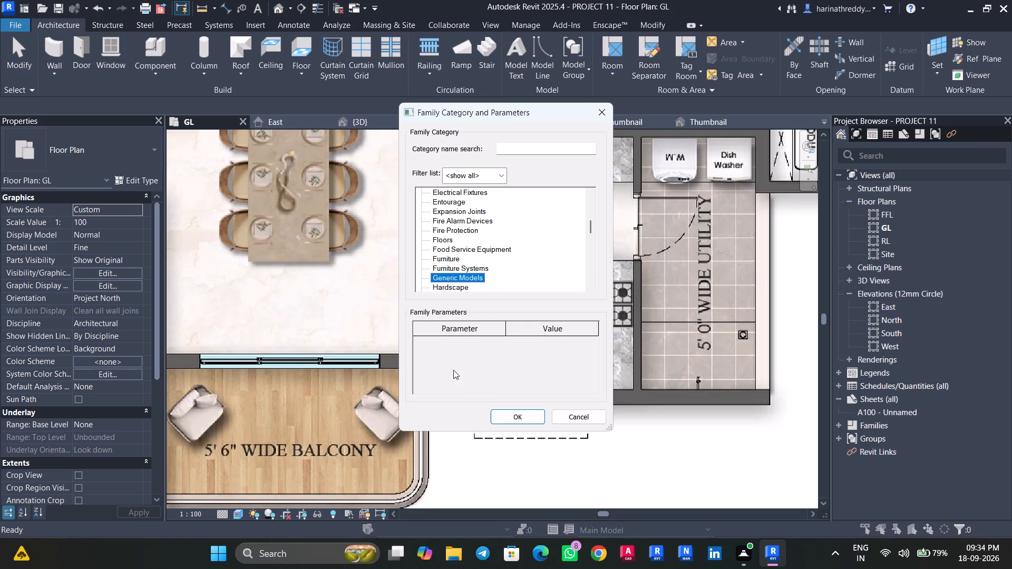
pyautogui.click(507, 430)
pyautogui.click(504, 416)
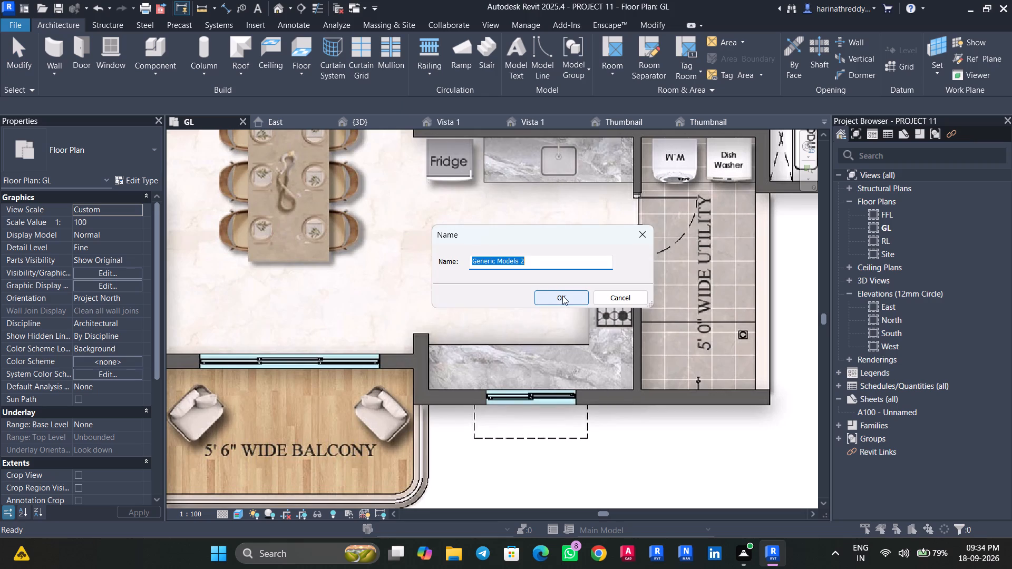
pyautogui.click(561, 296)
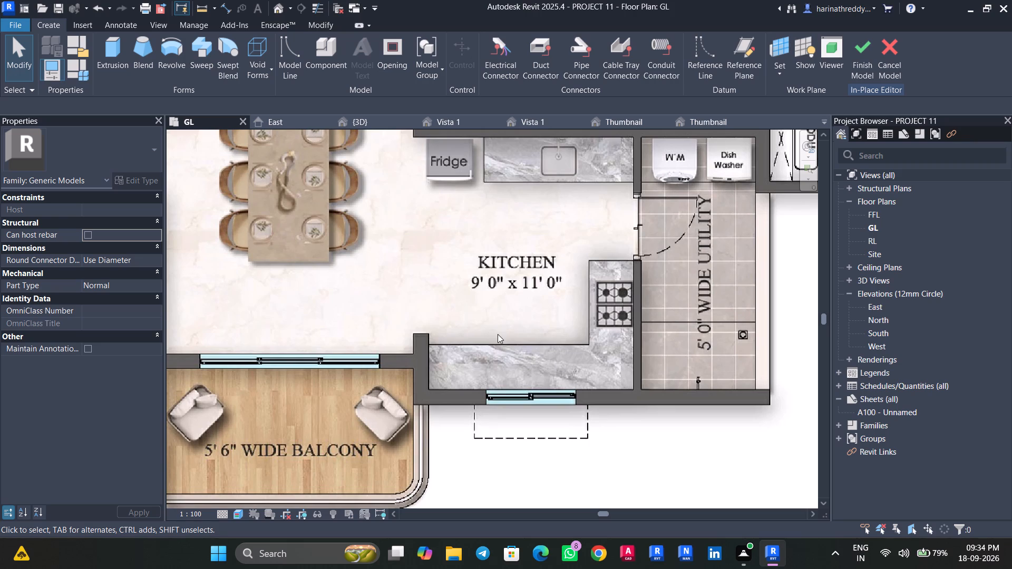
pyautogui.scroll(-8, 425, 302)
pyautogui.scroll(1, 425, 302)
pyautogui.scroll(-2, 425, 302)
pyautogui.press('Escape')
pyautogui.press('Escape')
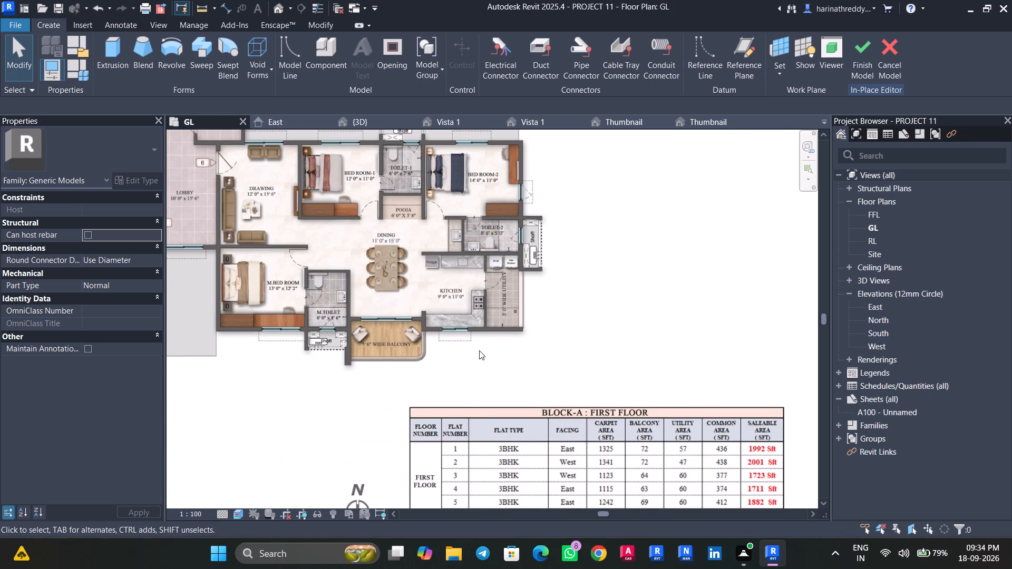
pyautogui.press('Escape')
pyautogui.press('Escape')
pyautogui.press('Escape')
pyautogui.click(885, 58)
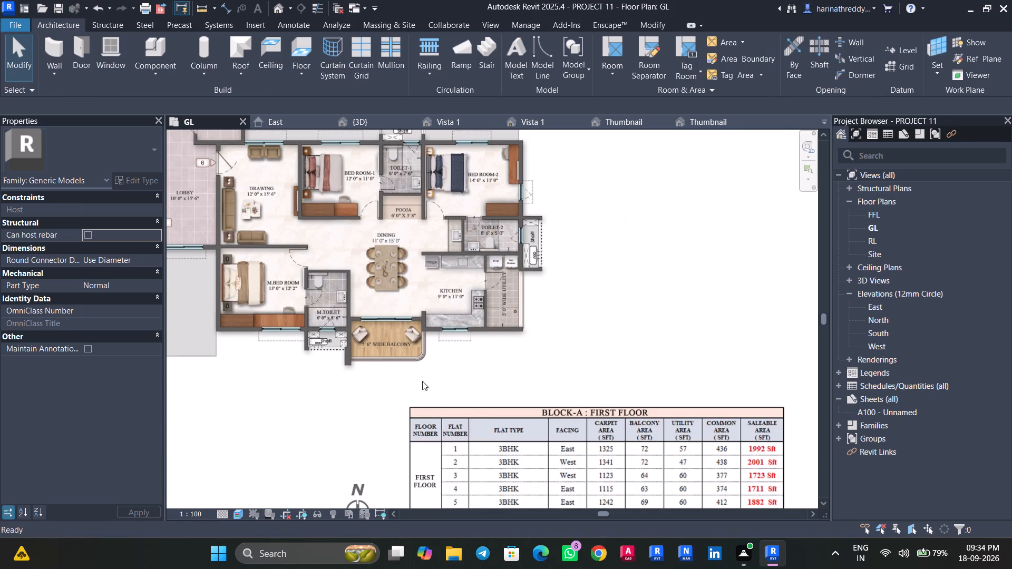
# Open the in-place kitchen counter of the 1882 Sft. flat and its countertop extrusion's sketch for editing.
pyautogui.moveTo(423, 373); pyautogui.dragTo(572, 346, button='middle')
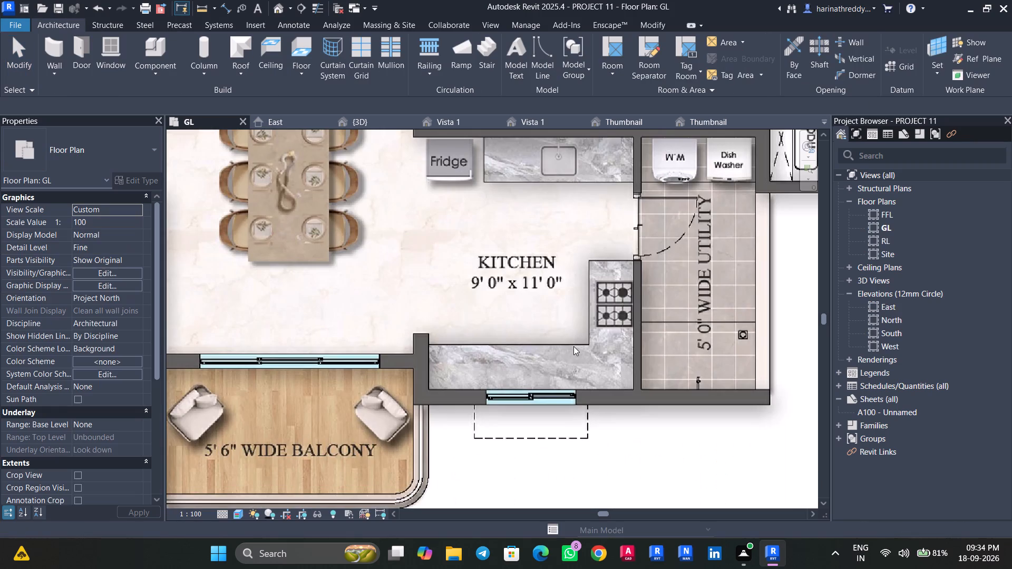
pyautogui.scroll(-12, 531, 375)
pyautogui.scroll(9, 274, 391)
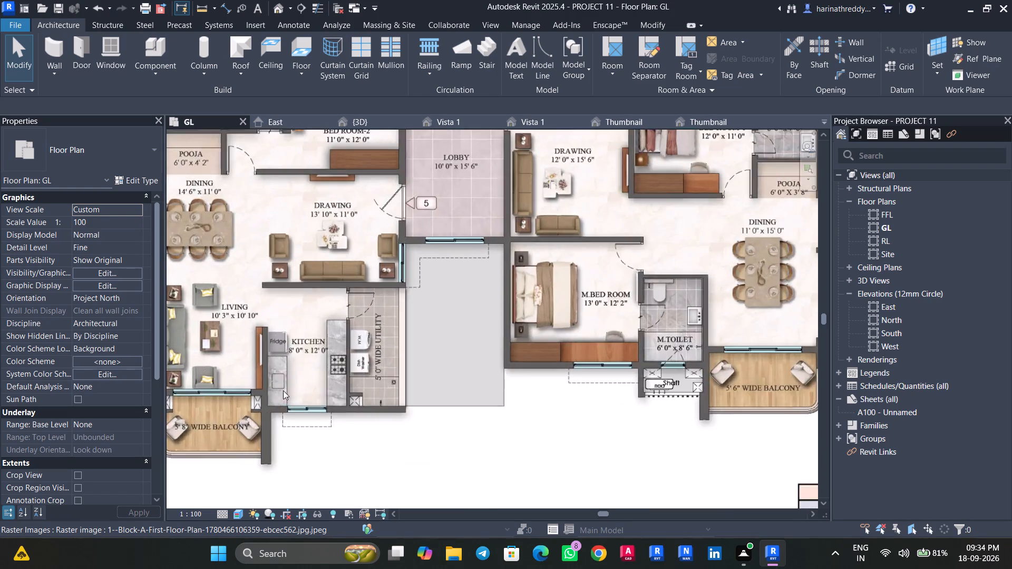
pyautogui.scroll(1, 283, 390)
pyautogui.press('Tab')
pyautogui.press('Tab')
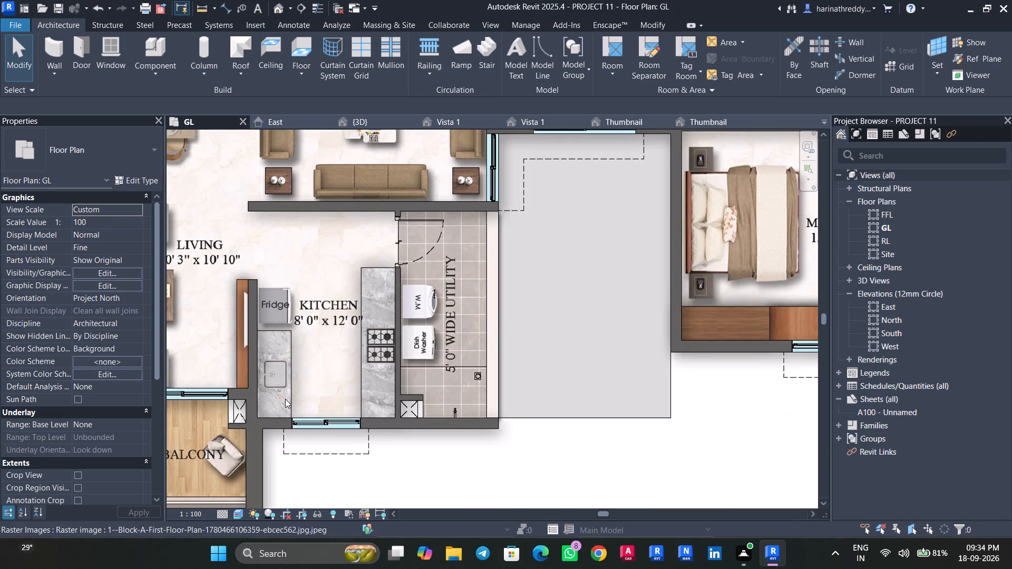
pyautogui.press('Tab')
pyautogui.click(285, 399)
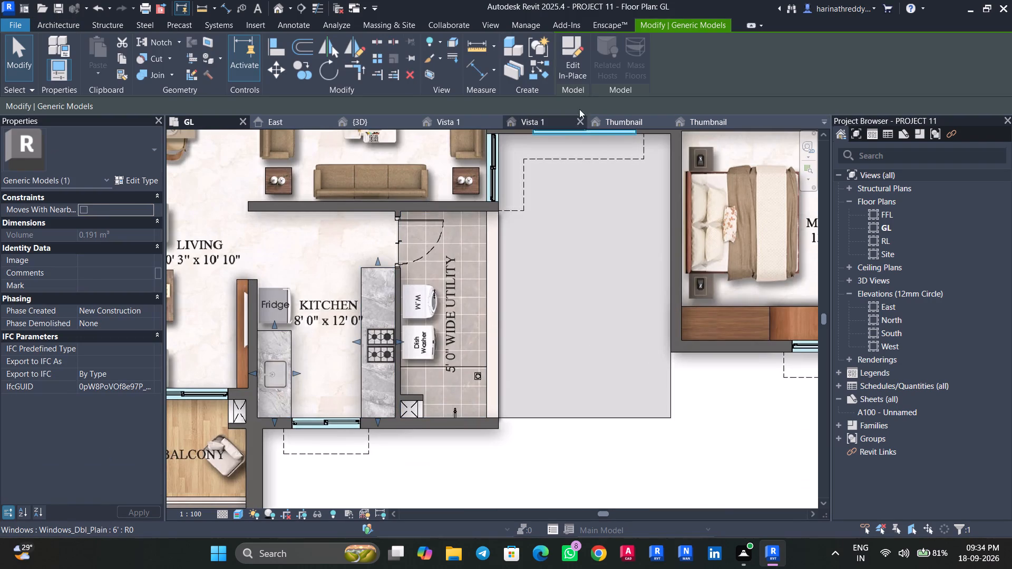
pyautogui.click(570, 66)
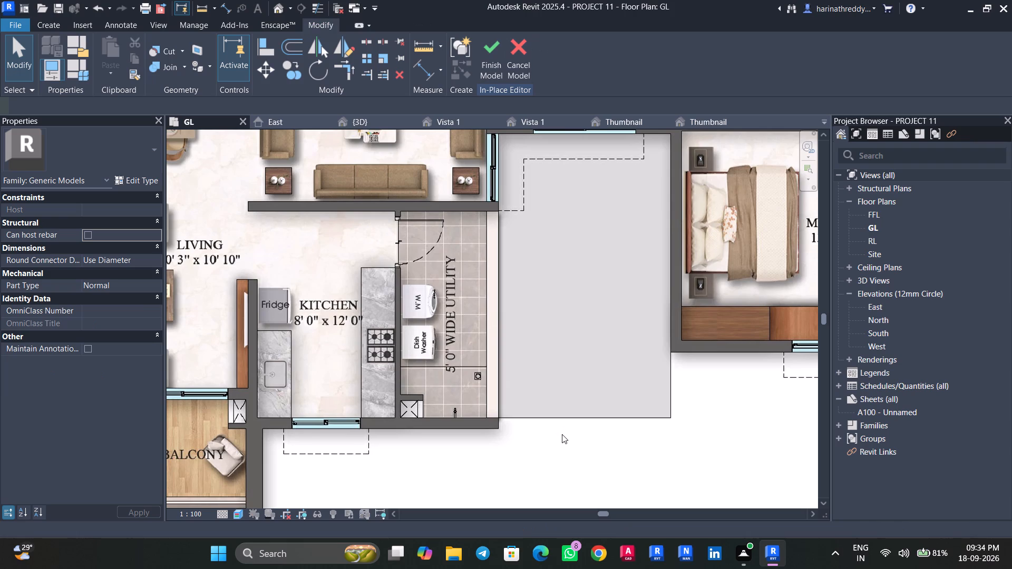
pyautogui.click(274, 341)
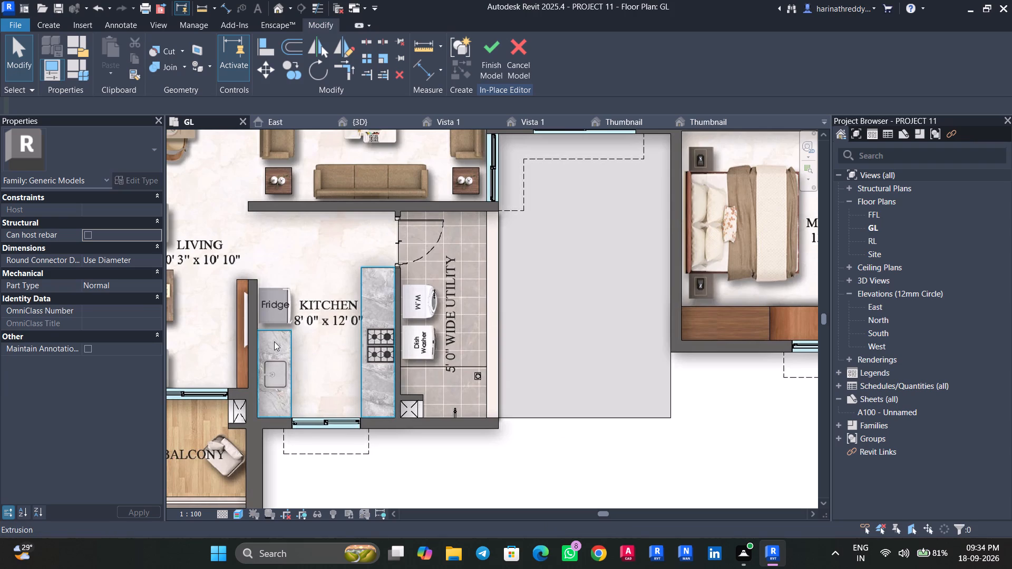
pyautogui.click(508, 63)
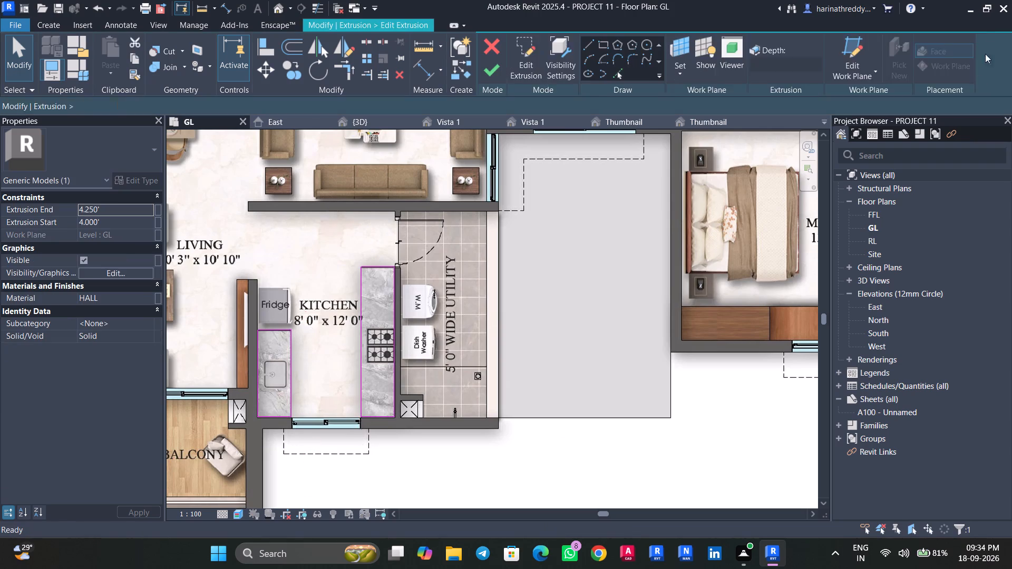
# Sketch a rectangle about 1.9' deep over the sink counter along the kitchen's north wall in the 1858 Sft. flat.
pyautogui.scroll(-8, 675, 366)
pyautogui.moveTo(693, 371); pyautogui.dragTo(373, 367, button='middle')
pyautogui.scroll(1, 593, 336)
pyautogui.scroll(-2, 593, 336)
pyautogui.scroll(7, 593, 336)
pyautogui.click(532, 41)
pyautogui.scroll(10, 521, 252)
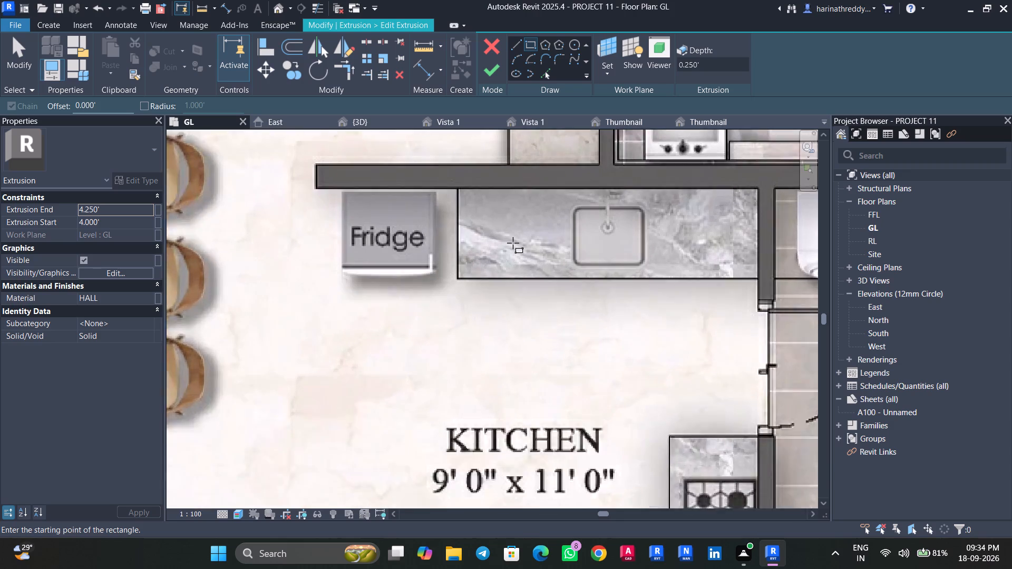
pyautogui.click(450, 179)
pyautogui.moveTo(619, 301); pyautogui.dragTo(423, 349, button='middle')
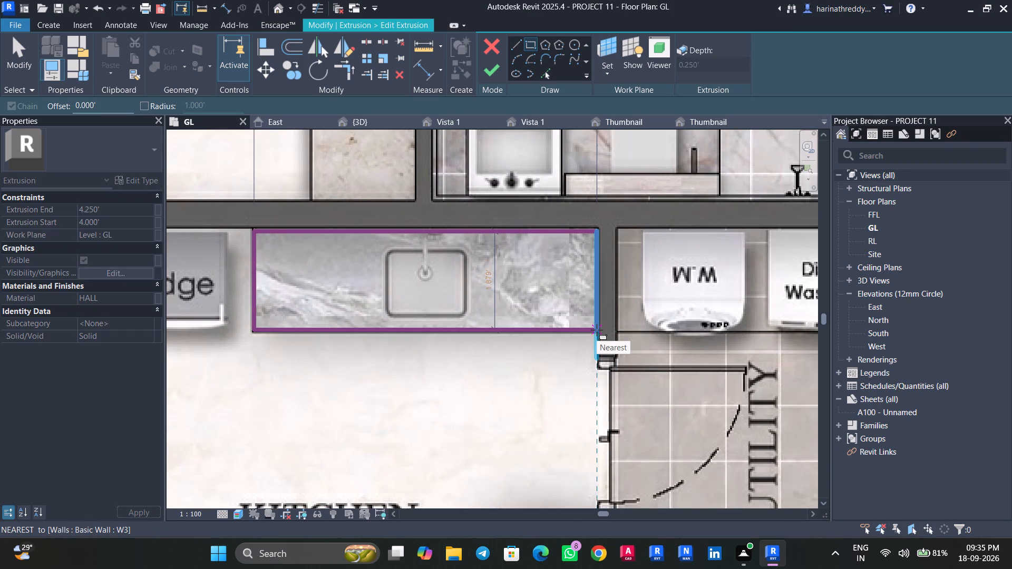
pyautogui.click(594, 332)
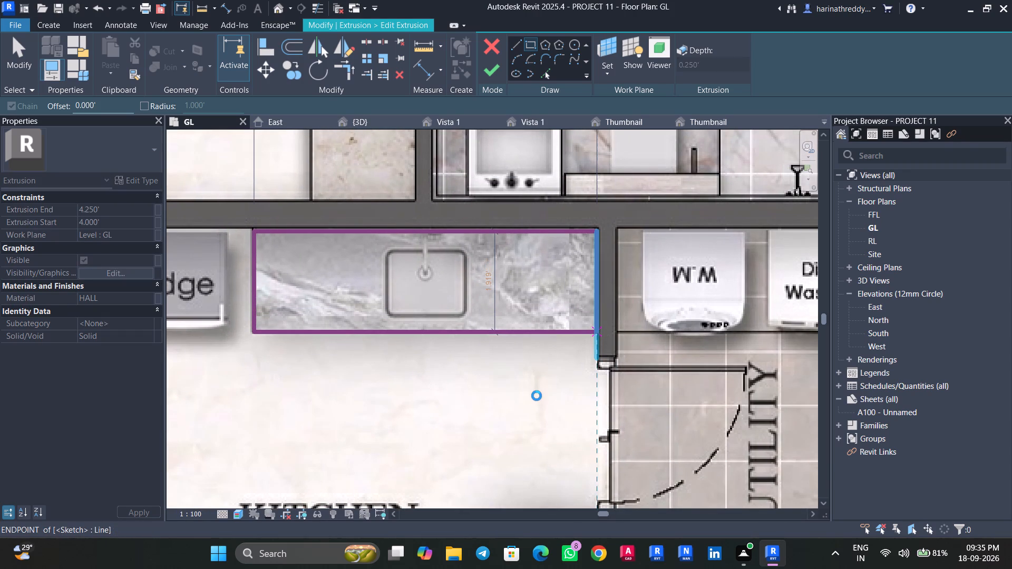
# Sketch a rectangle about 9' by 2' over the counter along the same kitchen's south wall, spanning between its side walls.
pyautogui.scroll(-5, 537, 396)
pyautogui.moveTo(537, 396); pyautogui.dragTo(543, 330, button='middle')
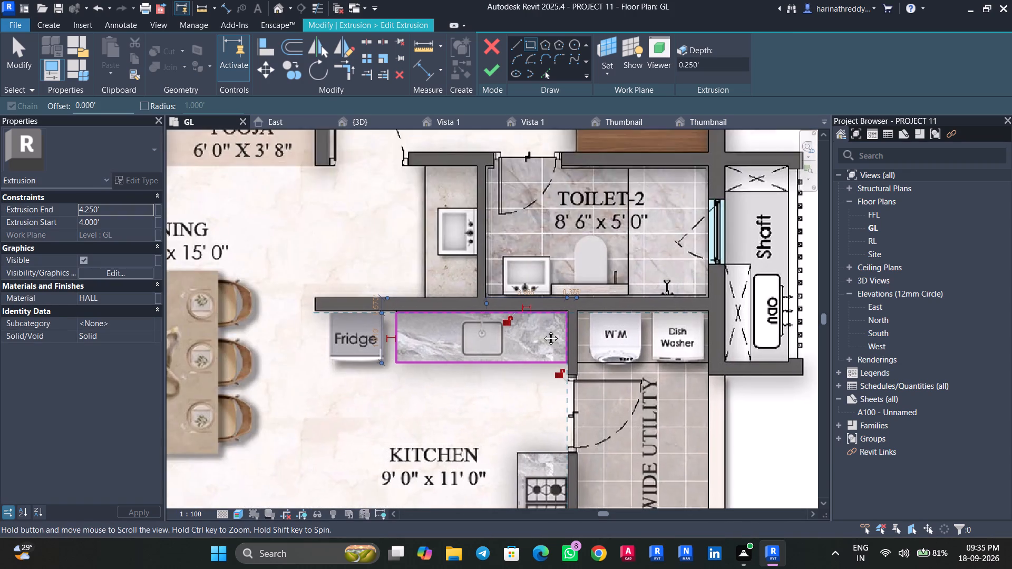
pyautogui.moveTo(543, 330); pyautogui.dragTo(557, 242, button='middle')
pyautogui.scroll(5, 366, 417)
pyautogui.click(337, 377)
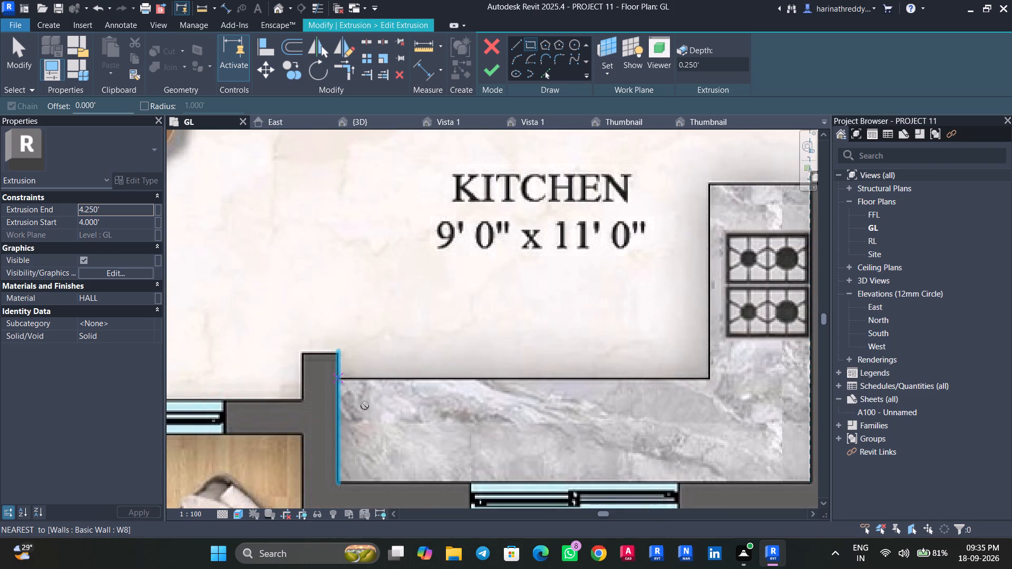
pyautogui.moveTo(619, 431); pyautogui.dragTo(480, 419, button='middle')
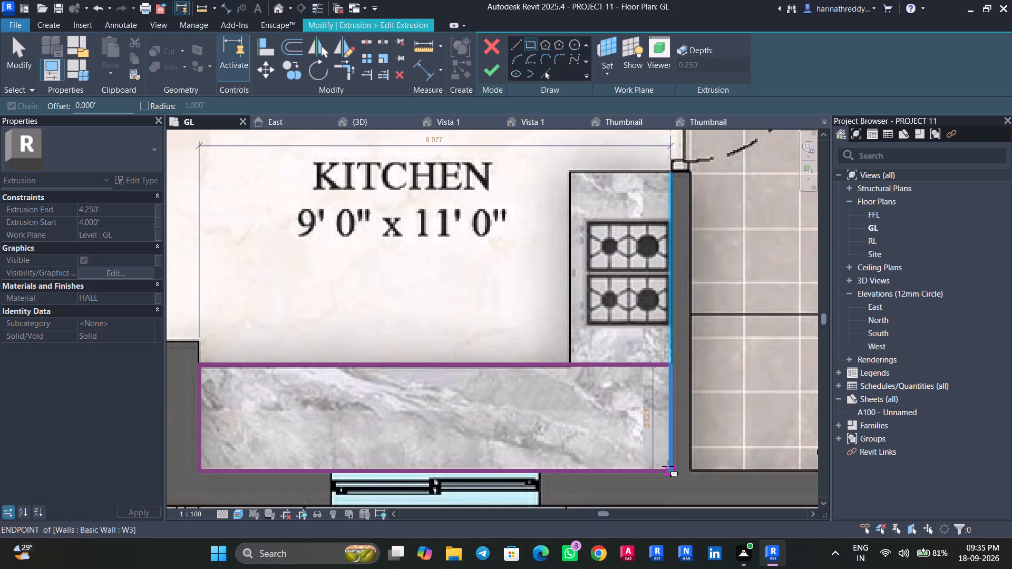
pyautogui.click(668, 466)
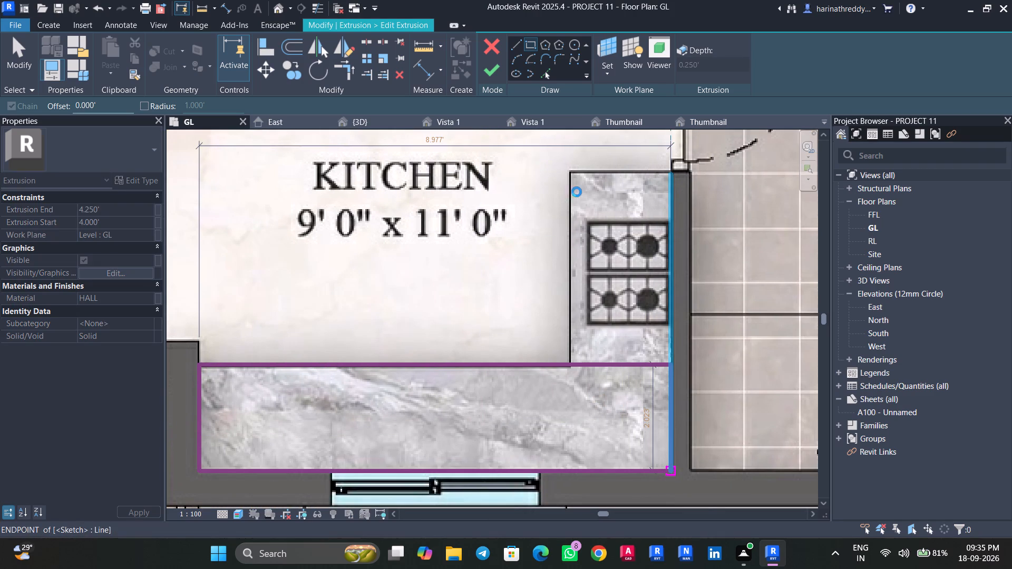
# Sketch a rectangle about 1.9' by 3.7' over the cooktop counter on the east wall, down to the south counter's top edge.
pyautogui.click(569, 170)
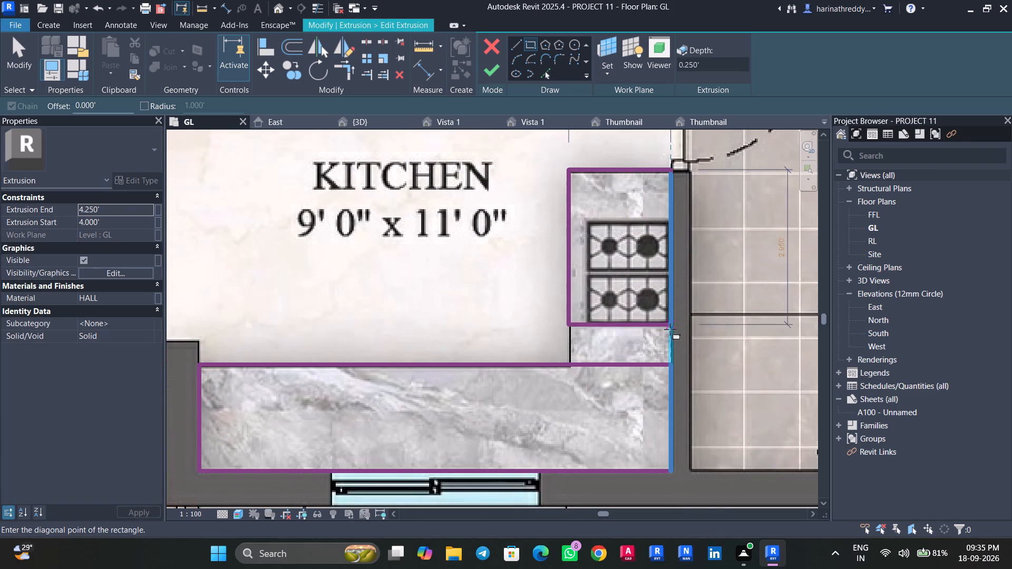
pyautogui.click(668, 362)
pyautogui.press('Escape')
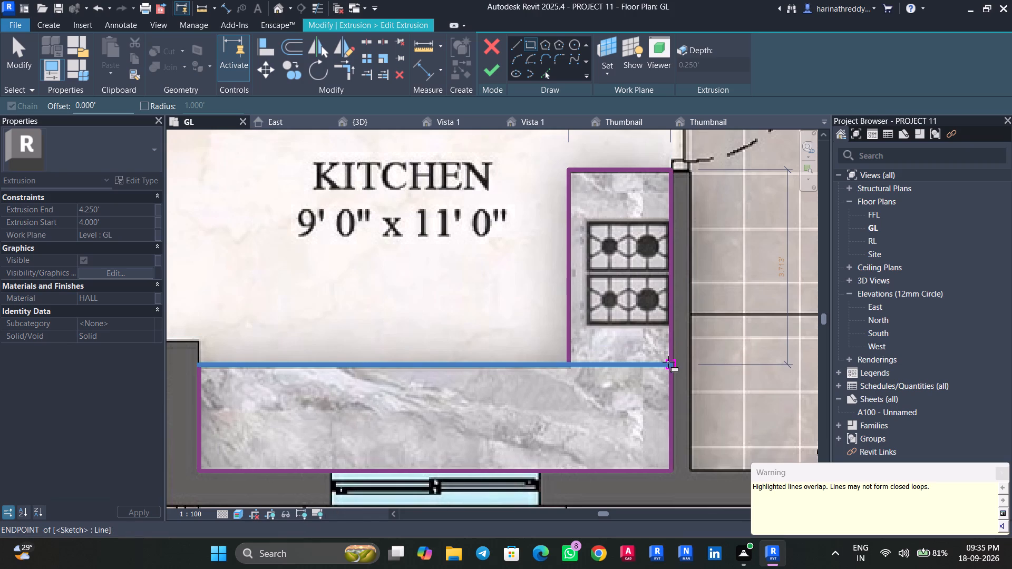
pyautogui.press('Escape')
pyautogui.press('Escape')
pyautogui.press('Escape')
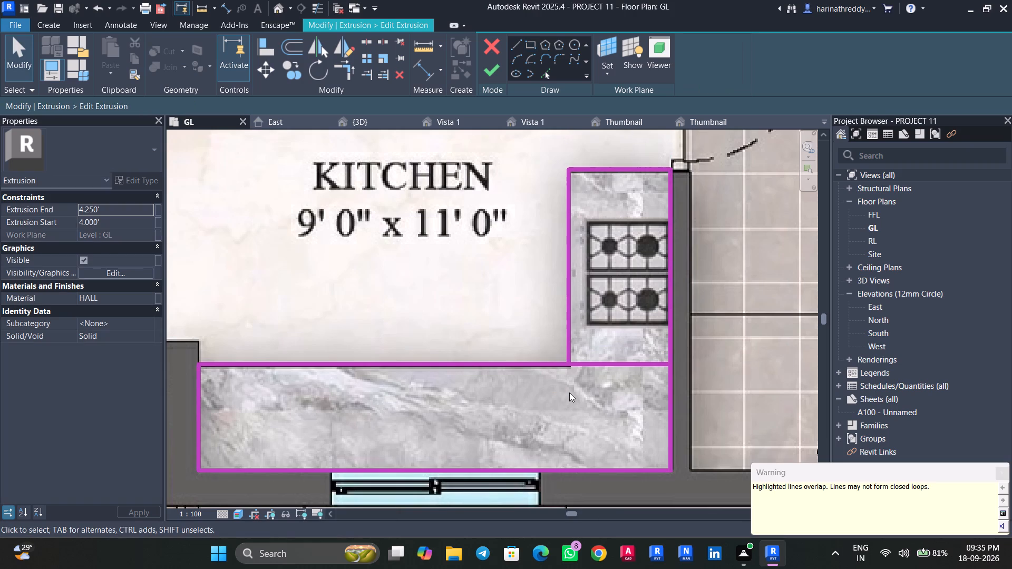
pyautogui.press('Escape')
# Trim the two rectangles at their inner corner and delete the leftover shared line to form one L-shaped counter outline.
pyautogui.write('tr')
pyautogui.click(532, 358)
pyautogui.click(546, 364)
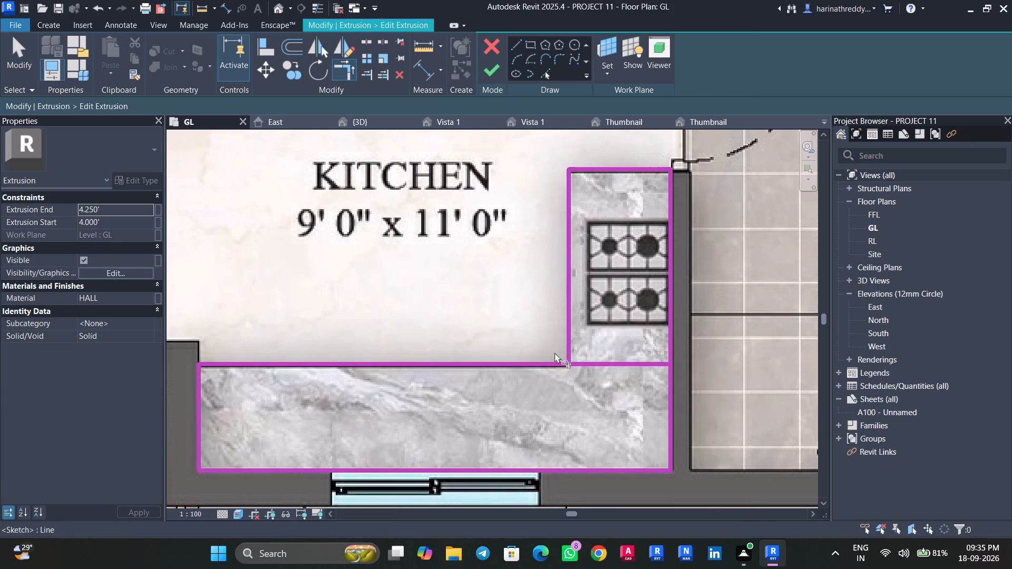
pyautogui.click(568, 339)
pyautogui.click(599, 369)
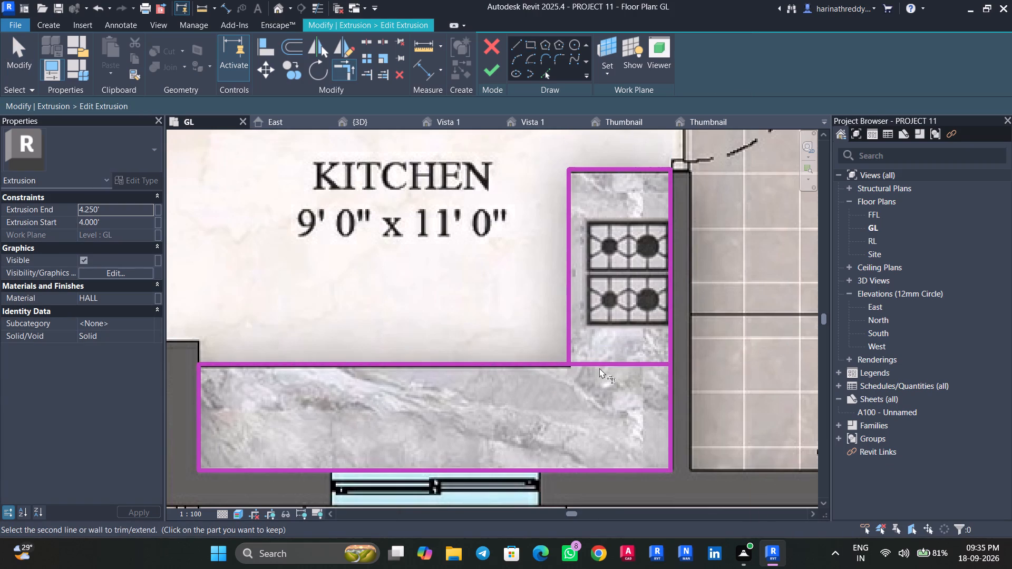
pyautogui.press('Delete')
pyautogui.press('Escape')
pyautogui.press('Escape')
pyautogui.click(599, 367)
pyautogui.press('Delete')
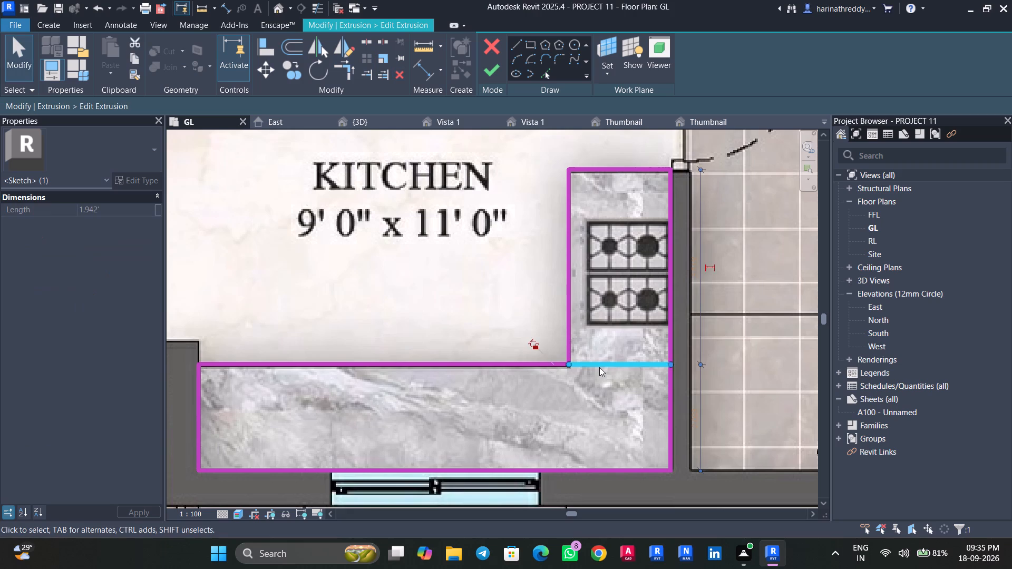
# Sketch a rectangle about 5.4' long over the sink counter along the kitchen's west wall in the 1723 Sft. flat.
pyautogui.scroll(-13, 605, 372)
pyautogui.moveTo(709, 325); pyautogui.dragTo(705, 413, button='middle')
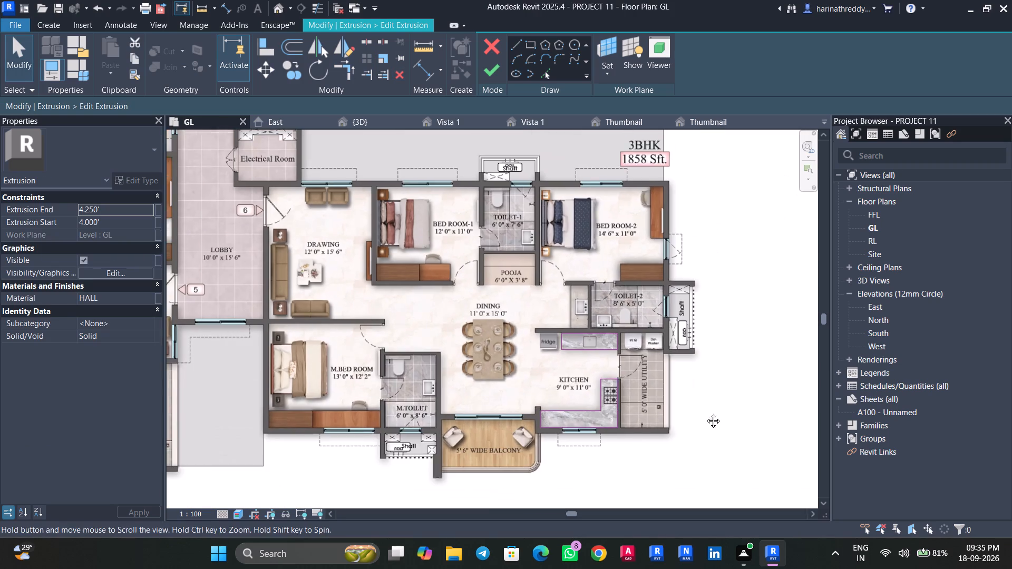
pyautogui.moveTo(705, 413); pyautogui.dragTo(710, 475, button='middle')
pyautogui.moveTo(715, 306); pyautogui.dragTo(725, 482, button='middle')
pyautogui.moveTo(720, 398); pyautogui.dragTo(681, 490, button='middle')
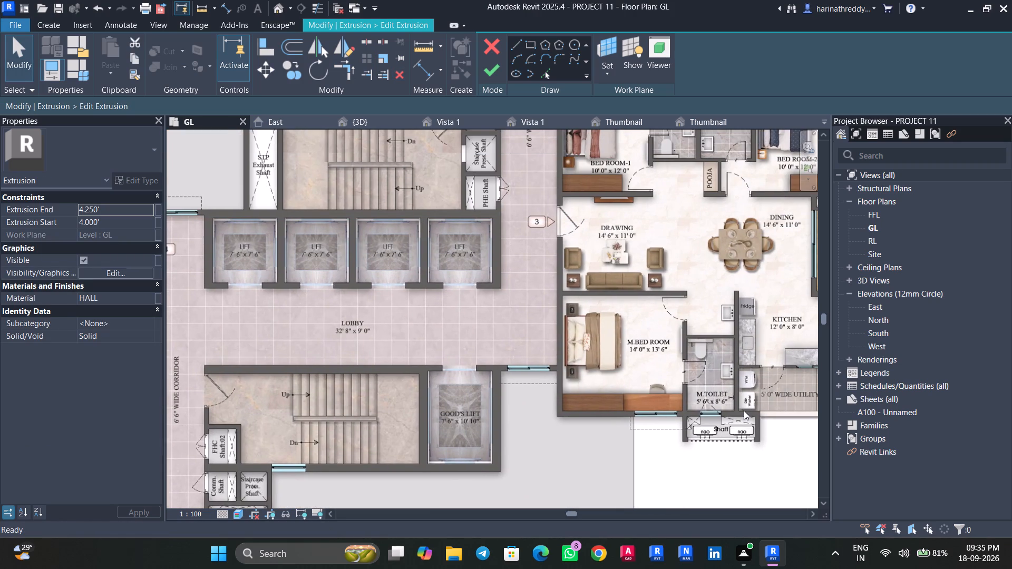
pyautogui.scroll(5, 745, 406)
pyautogui.moveTo(750, 395); pyautogui.dragTo(503, 485, button='middle')
pyautogui.click(531, 49)
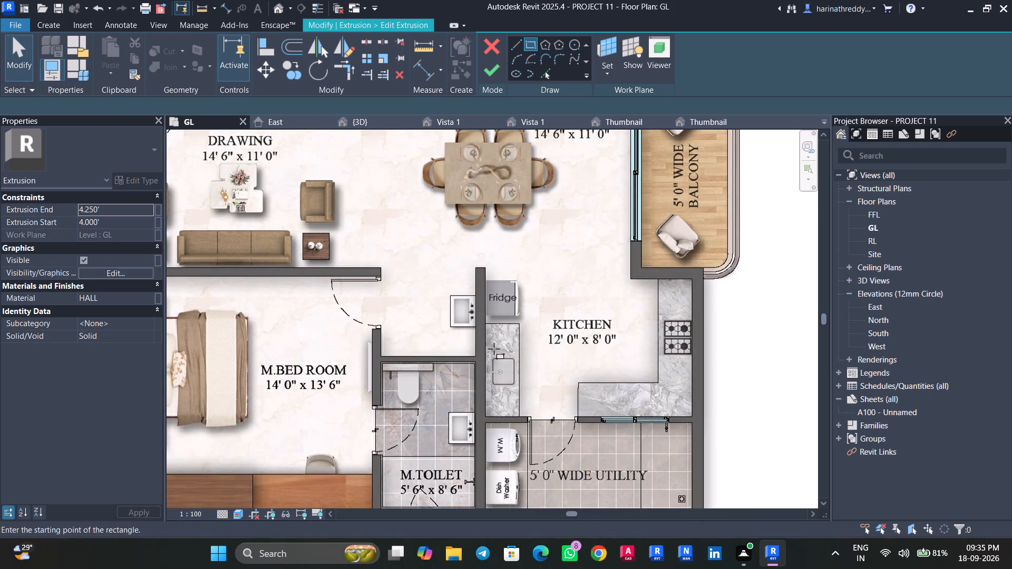
pyautogui.scroll(5, 493, 349)
pyautogui.scroll(5, 473, 301)
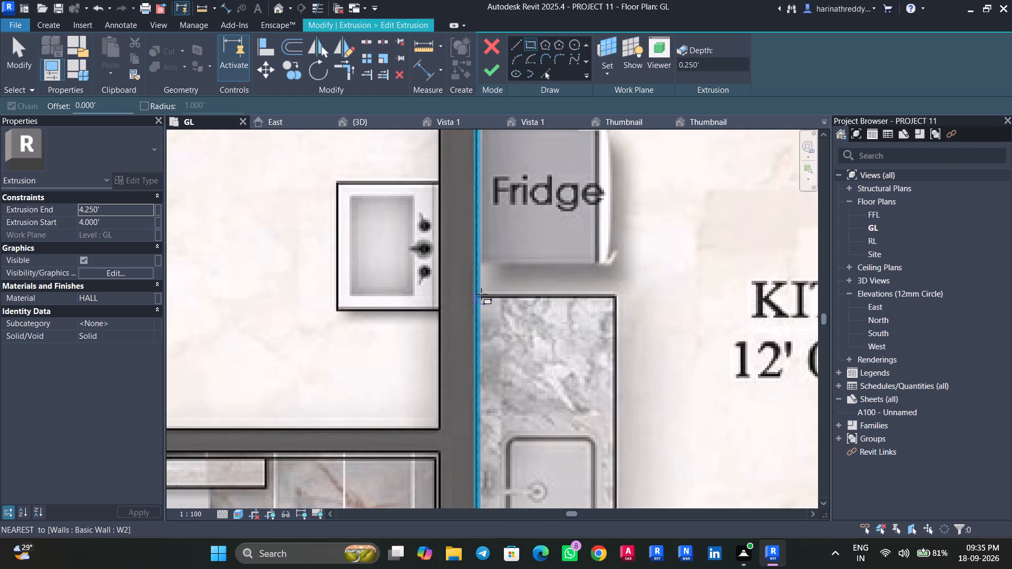
pyautogui.click(480, 296)
pyautogui.moveTo(548, 450); pyautogui.dragTo(559, 201, button='middle')
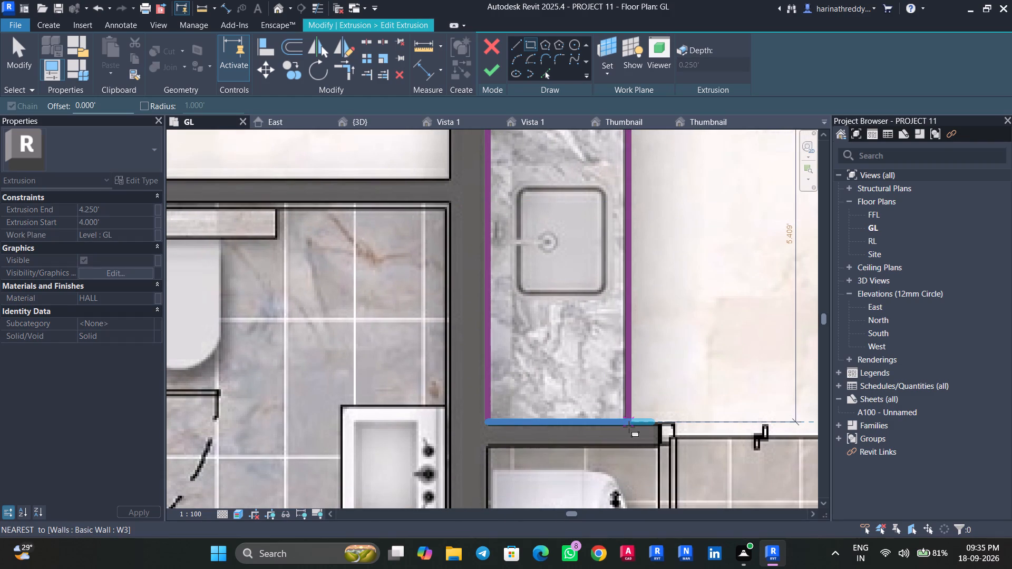
pyautogui.click(626, 426)
# Sketch a rectangle about 8' long over the cooktop counter along the same kitchen's east wall, from north wall to south wall.
pyautogui.scroll(-12, 626, 427)
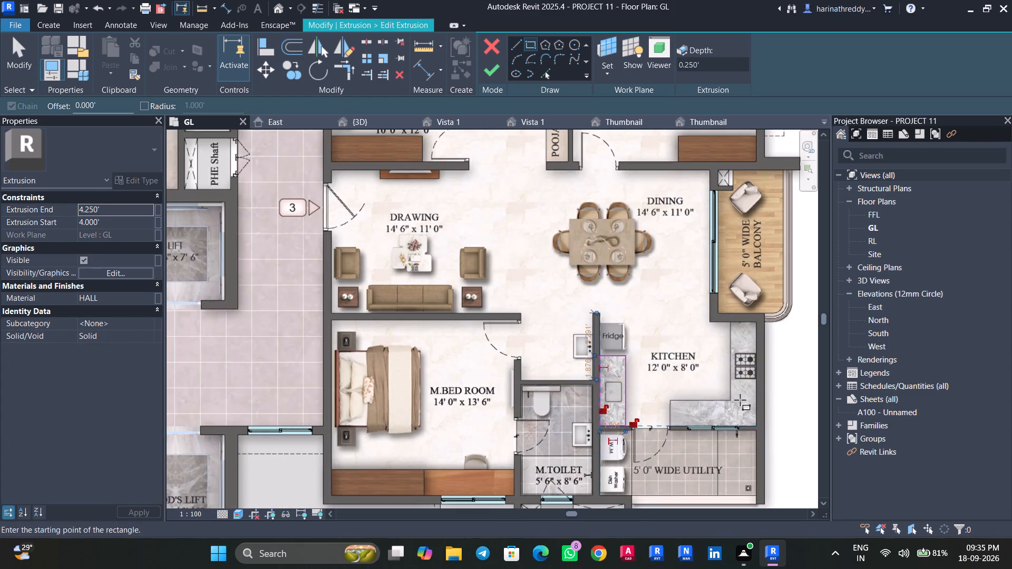
pyautogui.scroll(2, 740, 400)
pyautogui.scroll(3, 641, 416)
pyautogui.moveTo(654, 377); pyautogui.dragTo(526, 458, button='middle')
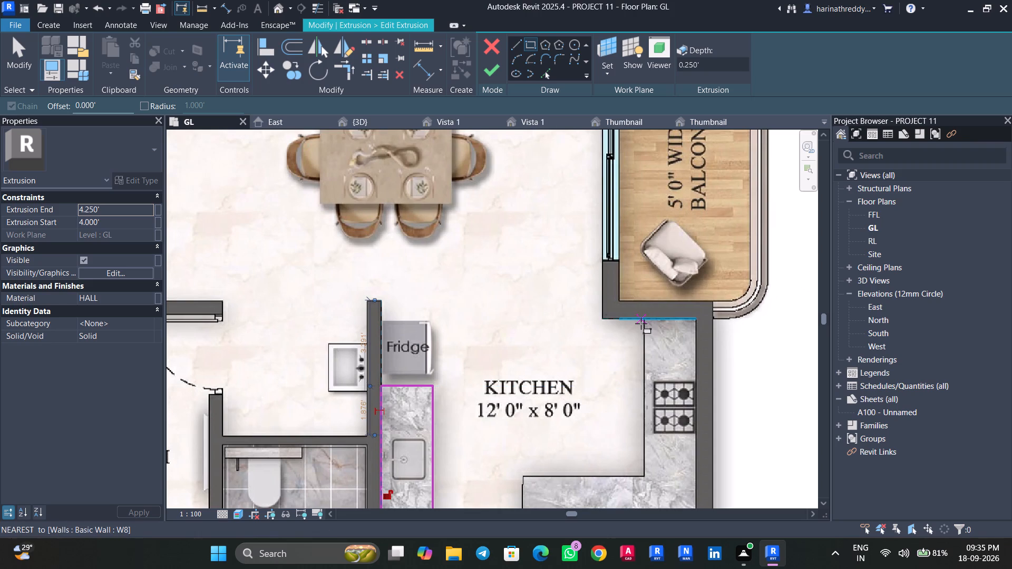
pyautogui.scroll(10, 641, 320)
pyautogui.click(651, 316)
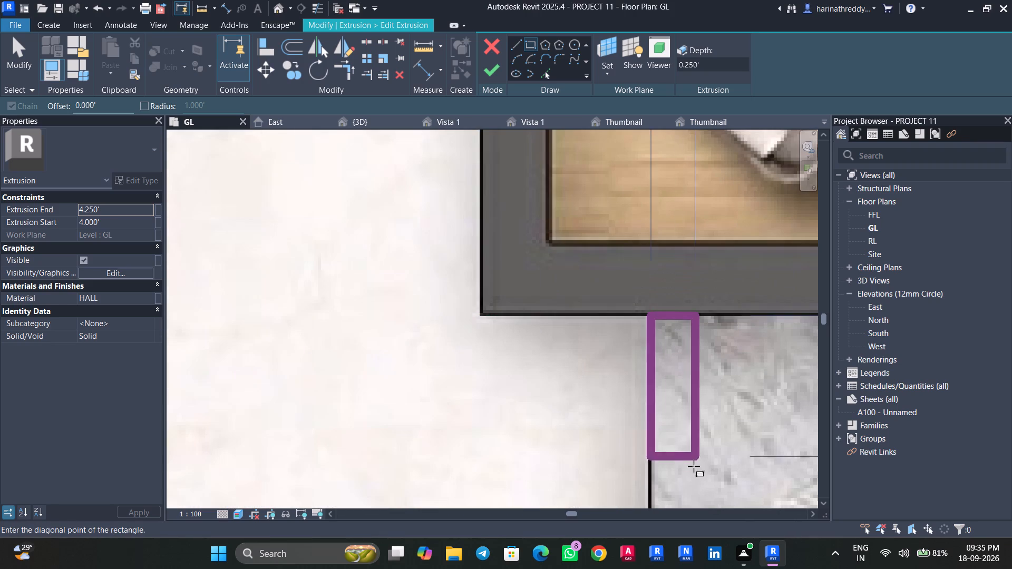
pyautogui.scroll(-6, 694, 467)
pyautogui.moveTo(708, 474); pyautogui.dragTo(614, 217, button='middle')
pyautogui.moveTo(670, 469); pyautogui.dragTo(646, 329, button='middle')
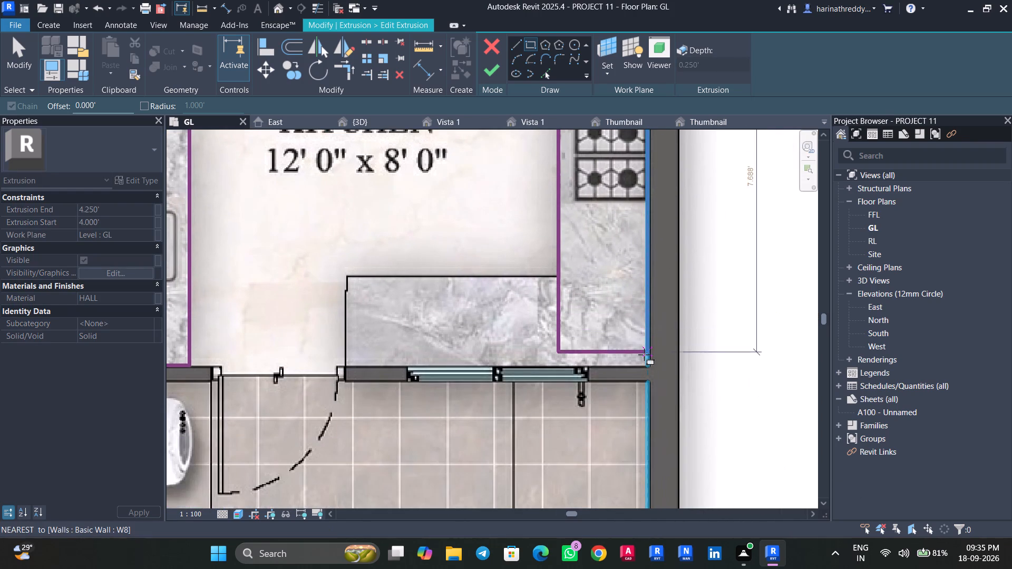
pyautogui.click(644, 362)
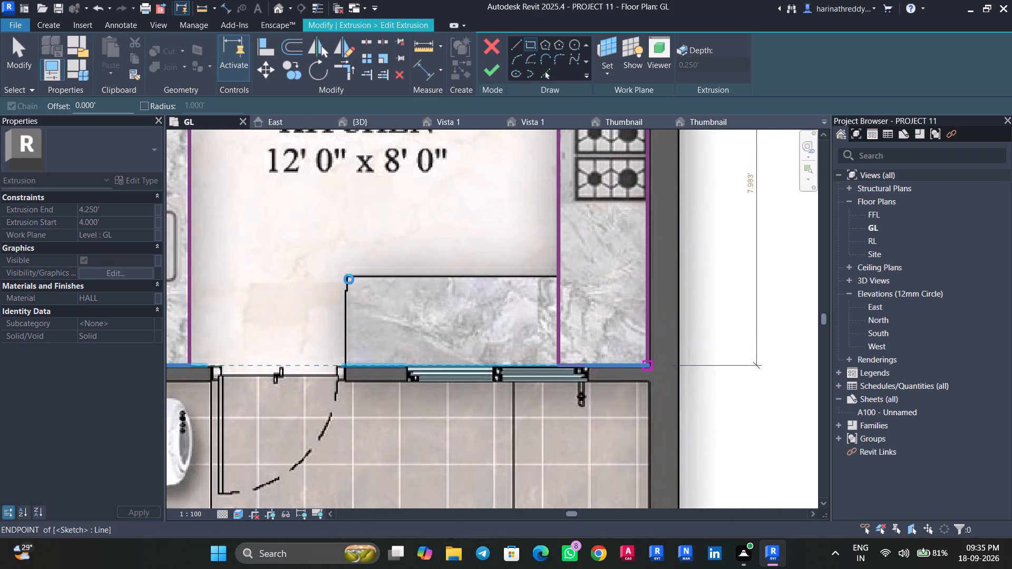
# Sketch a rectangle over the counter along the south wall, from the cooktop counter's southwest corner to the counter's free end.
pyautogui.scroll(4, 337, 283)
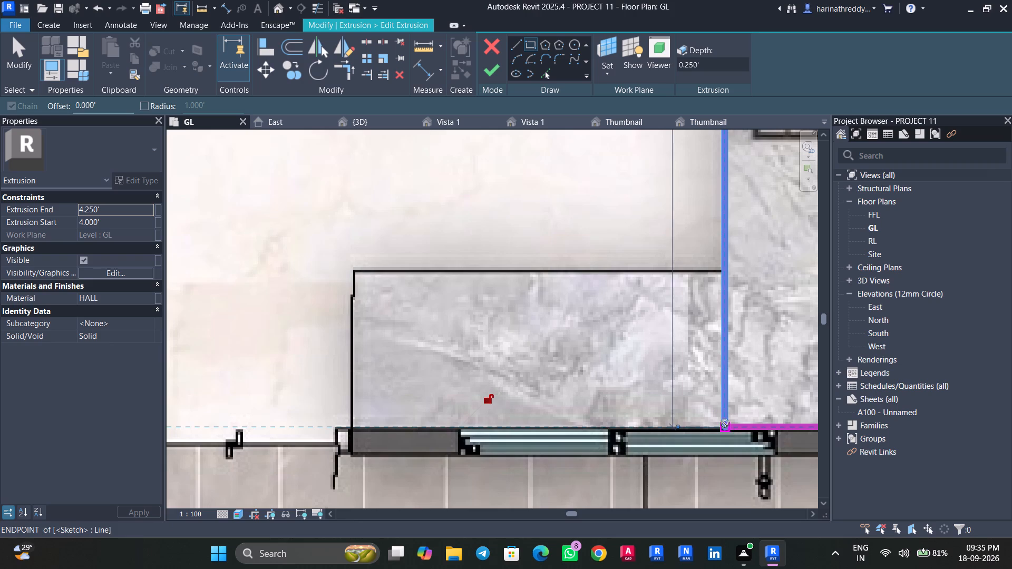
pyautogui.click(725, 424)
pyautogui.click(350, 268)
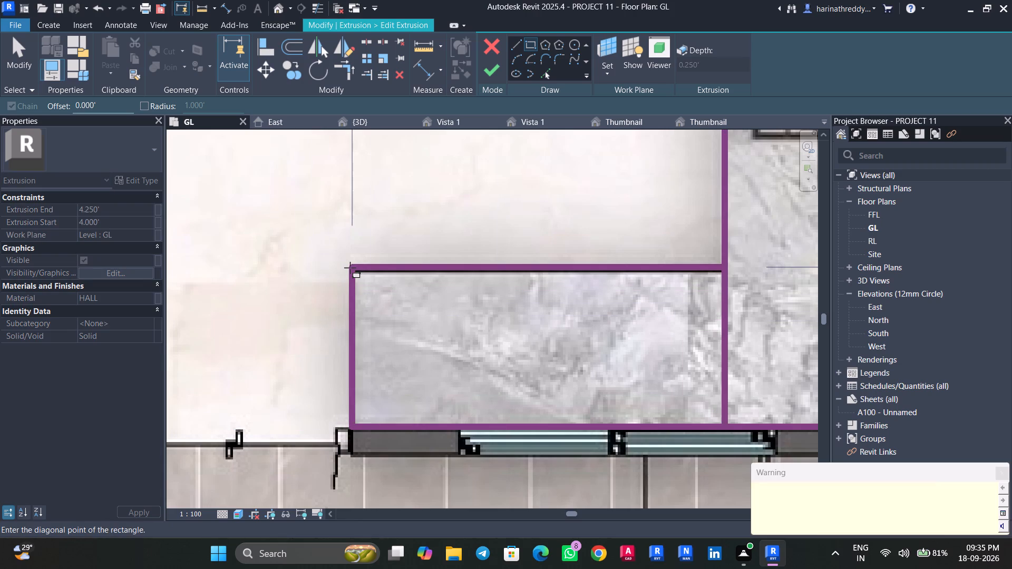
pyautogui.press('Escape')
pyautogui.press('Escape')
pyautogui.press('Escape')
pyautogui.press('Escape')
pyautogui.press('Escape')
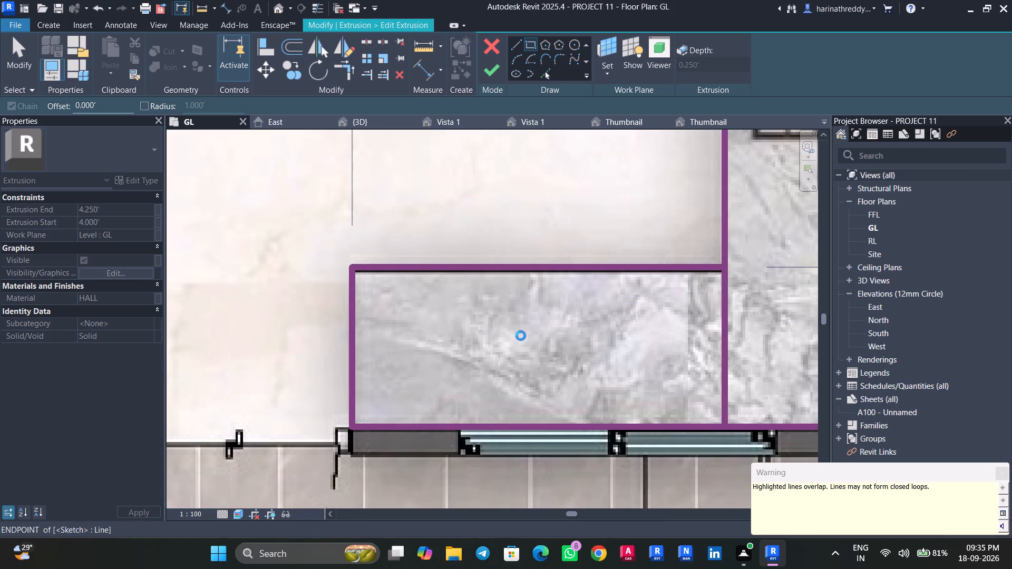
pyautogui.press('Escape')
pyautogui.press('Escape')
# Trim the south-wall and cooktop rectangles at their inner corner and delete the leftover shared line to form one L-shaped counter outline.
pyautogui.write('tr')
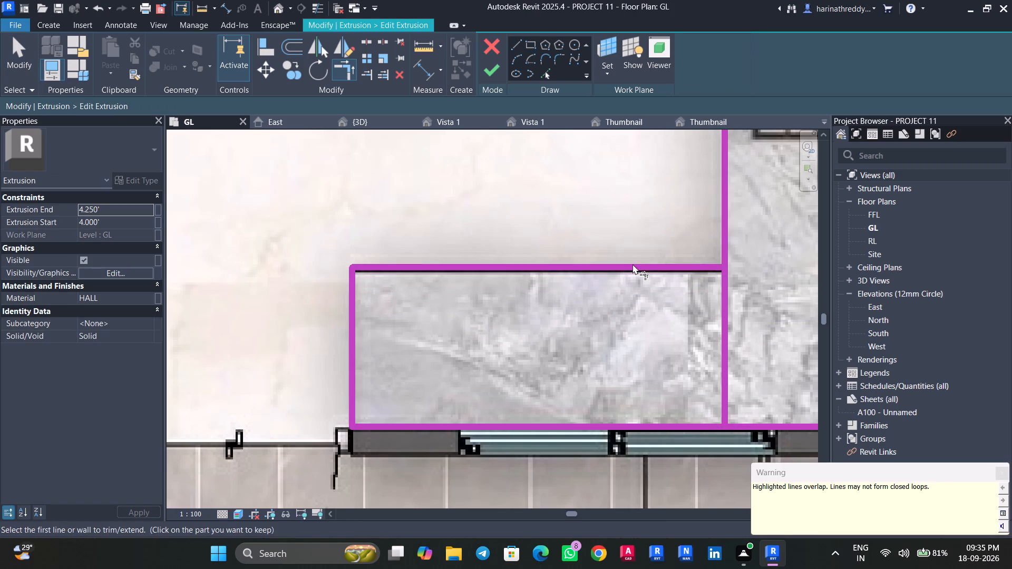
pyautogui.click(632, 265)
pyautogui.click(726, 241)
pyautogui.press('Escape')
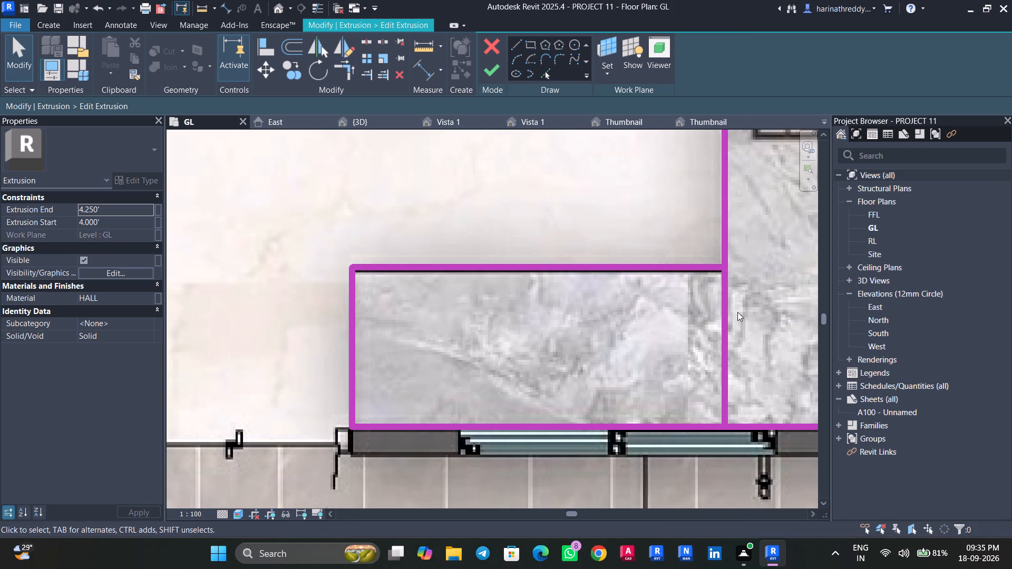
pyautogui.click(728, 316)
pyautogui.press('Delete')
# Nudge the north line of the south-wall counter outline slightly south onto the underlay's counter edge.
pyautogui.click(585, 274)
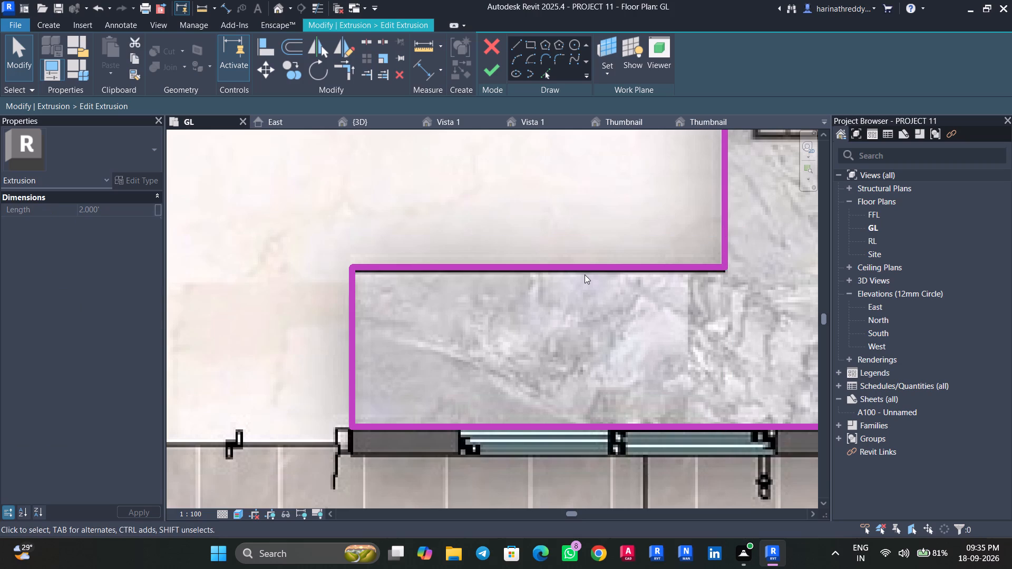
pyautogui.click(584, 271)
pyautogui.press('Down')
# Sketch a rectangle over the cooktop counter along the east wall of the 2001 Sft. flat's kitchen, from north wall to south wall.
pyautogui.scroll(-6, 589, 327)
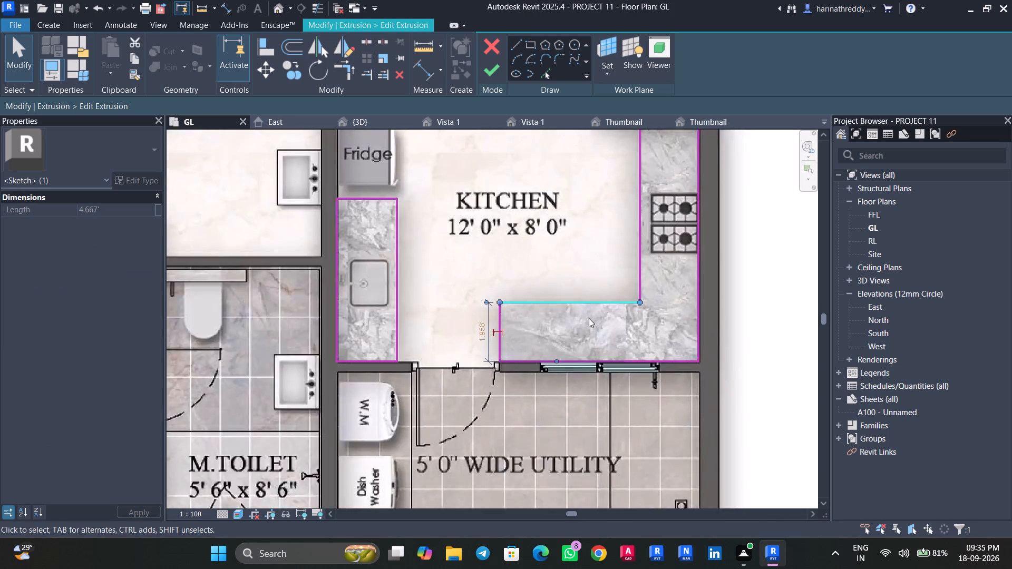
pyautogui.scroll(-3, 589, 318)
pyautogui.moveTo(578, 237); pyautogui.dragTo(543, 397, button='middle')
pyautogui.scroll(-6, 539, 372)
pyautogui.moveTo(537, 350); pyautogui.dragTo(538, 452, button='middle')
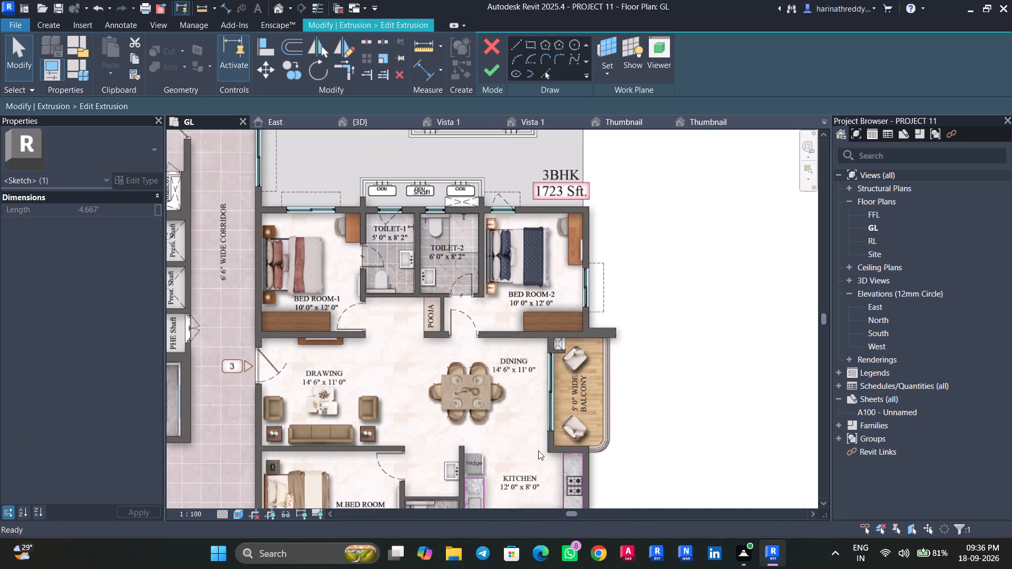
pyautogui.moveTo(523, 424); pyautogui.dragTo(527, 497, button='middle')
pyautogui.moveTo(527, 360); pyautogui.dragTo(527, 450, button='middle')
pyautogui.moveTo(542, 333); pyautogui.dragTo(557, 504, button='middle')
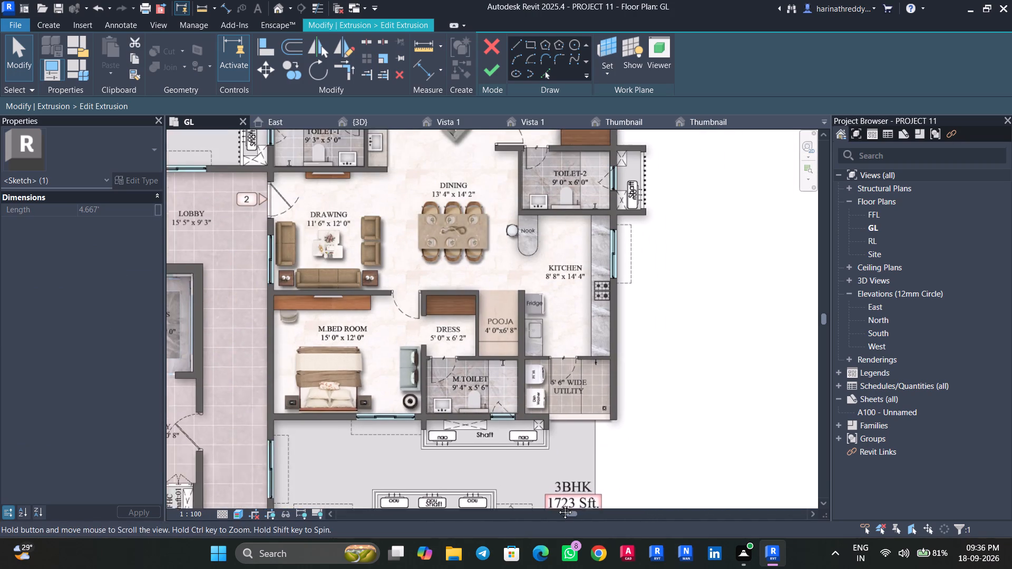
pyautogui.moveTo(557, 504); pyautogui.dragTo(557, 508, button='middle')
pyautogui.scroll(6, 575, 359)
pyautogui.click(526, 43)
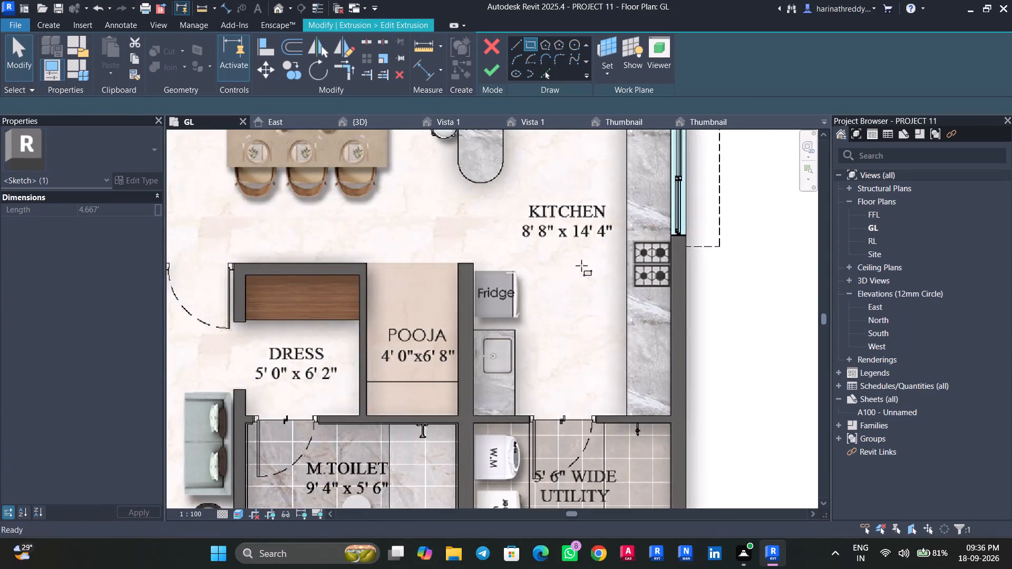
pyautogui.moveTo(580, 298); pyautogui.dragTo(581, 404, button='middle')
pyautogui.scroll(4, 619, 199)
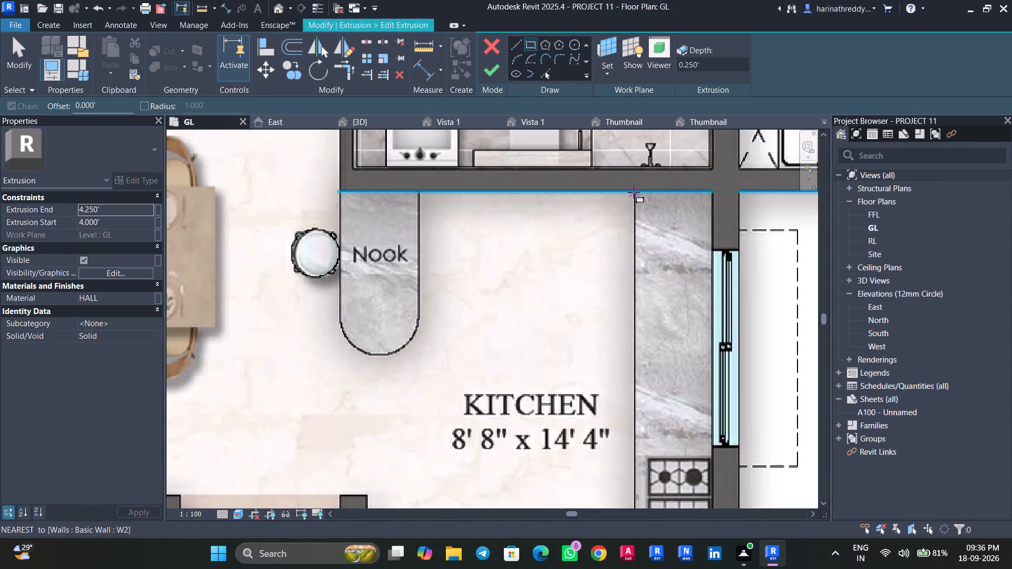
pyautogui.click(634, 192)
pyautogui.moveTo(688, 418); pyautogui.dragTo(648, 240, button='middle')
pyautogui.moveTo(667, 398); pyautogui.dragTo(657, 198, button='middle')
pyautogui.scroll(1, 657, 198)
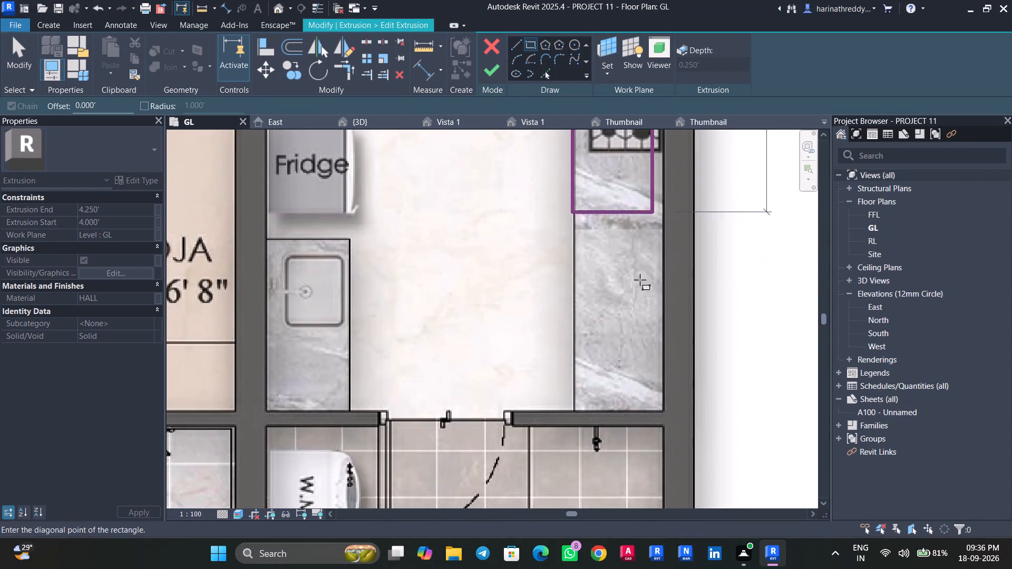
pyautogui.click(663, 414)
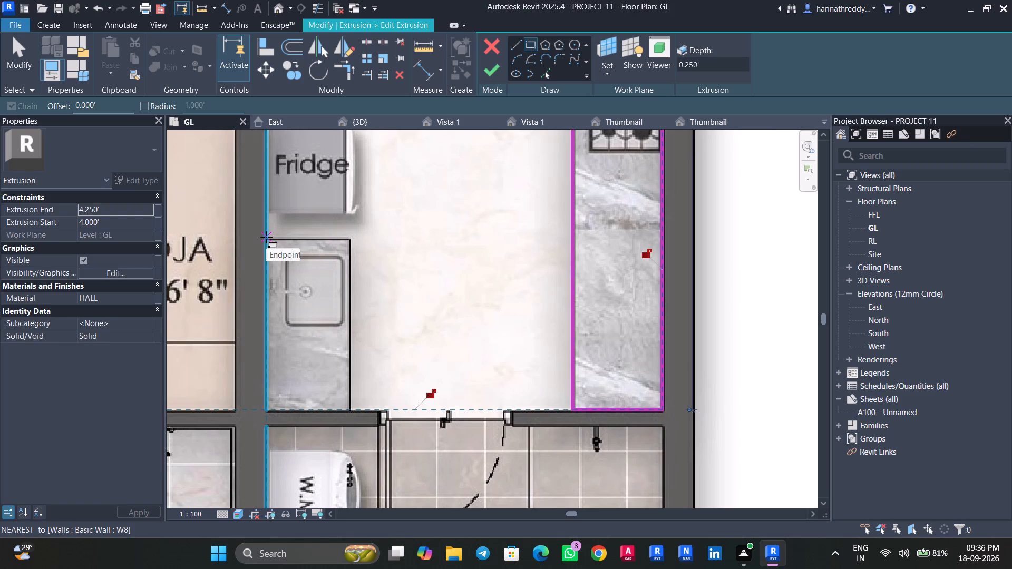
# Sketch a rectangle about 3.7' long over the sink counter along the same kitchen's west wall, down to the south wall.
pyautogui.scroll(4, 266, 237)
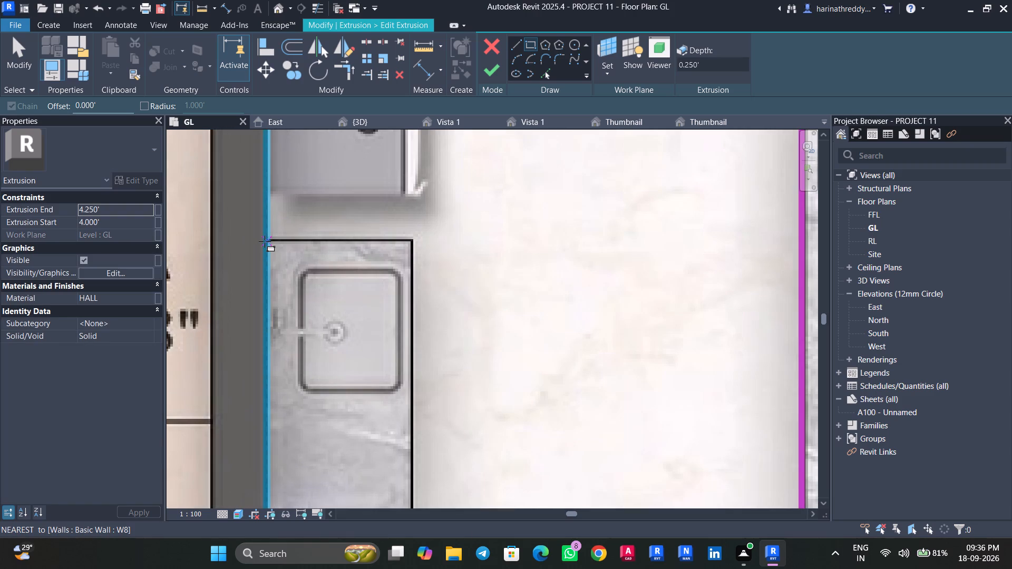
pyautogui.click(265, 241)
pyautogui.moveTo(413, 449); pyautogui.dragTo(466, 255, button='middle')
pyautogui.scroll(1, 466, 255)
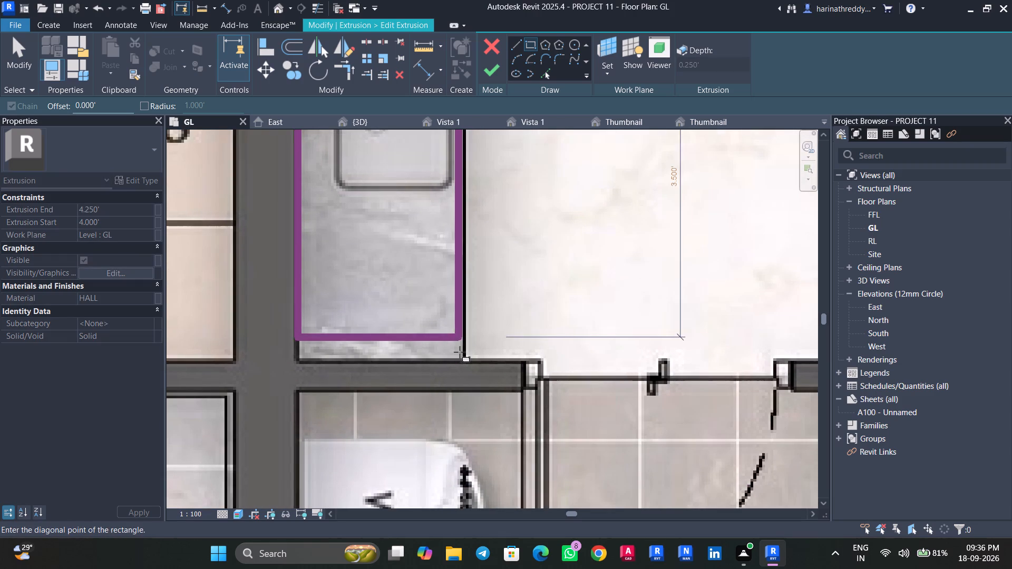
pyautogui.click(466, 356)
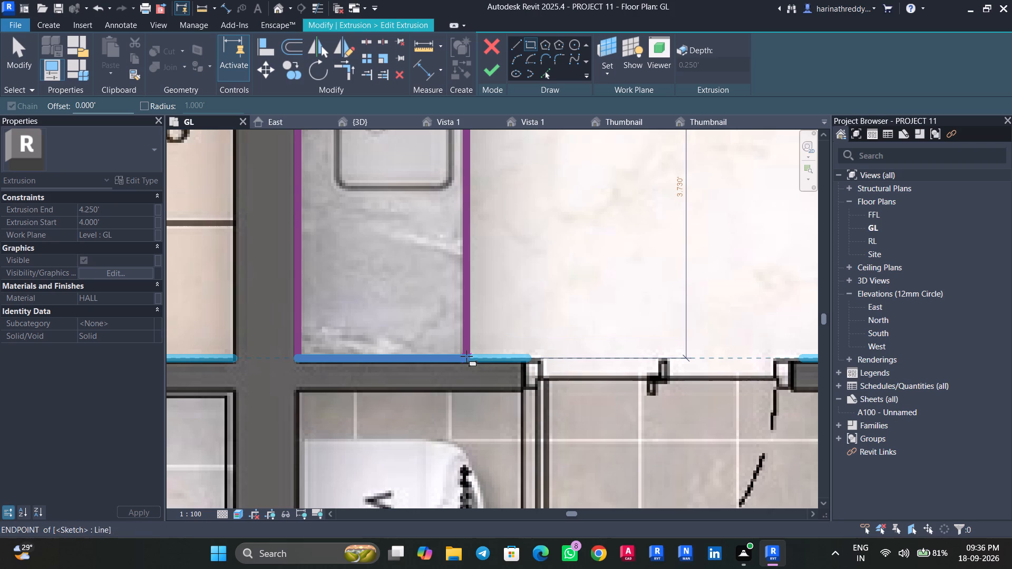
# Sketch a rectangle about 6.5' long over the sink counter along the west wall of the 10' 0" x 12' 0" kitchen.
pyautogui.scroll(-18, 466, 356)
pyautogui.moveTo(427, 223); pyautogui.dragTo(460, 316, button='middle')
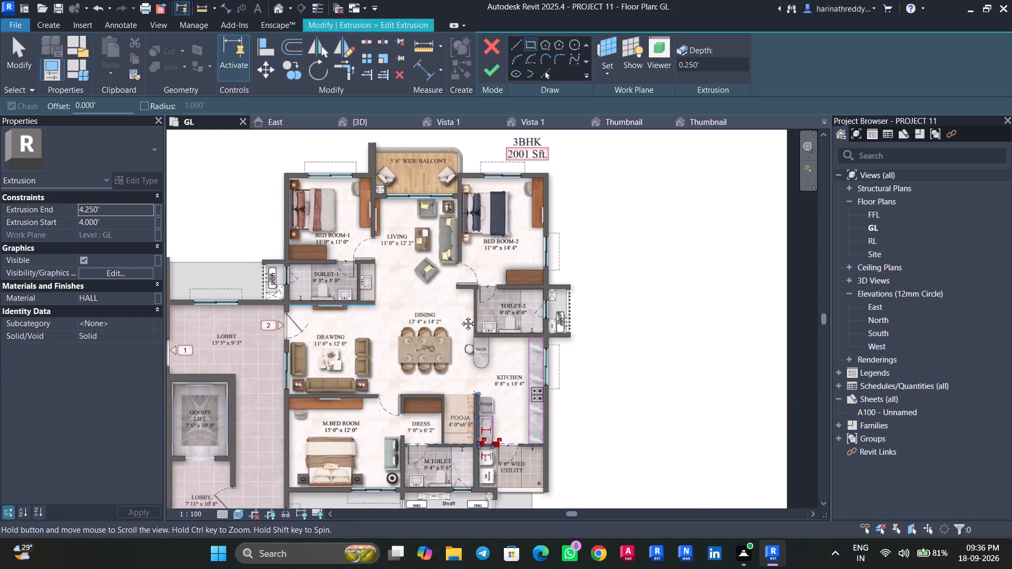
pyautogui.moveTo(460, 316); pyautogui.dragTo(793, 256, button='middle')
pyautogui.scroll(2, 443, 367)
pyautogui.scroll(-1, 443, 367)
pyautogui.scroll(8, 443, 367)
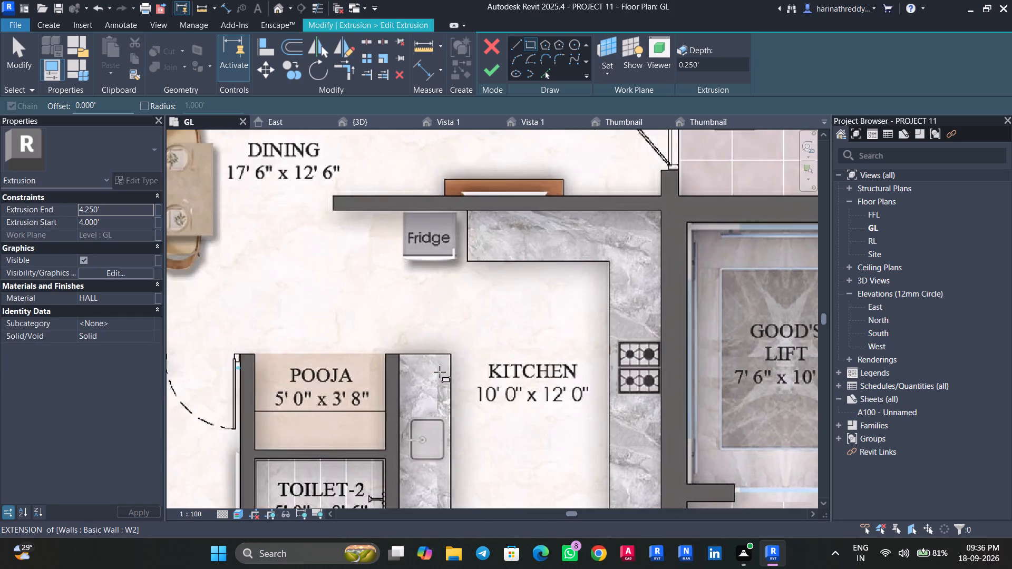
pyautogui.scroll(5, 415, 375)
pyautogui.moveTo(412, 368); pyautogui.dragTo(411, 252, button='middle')
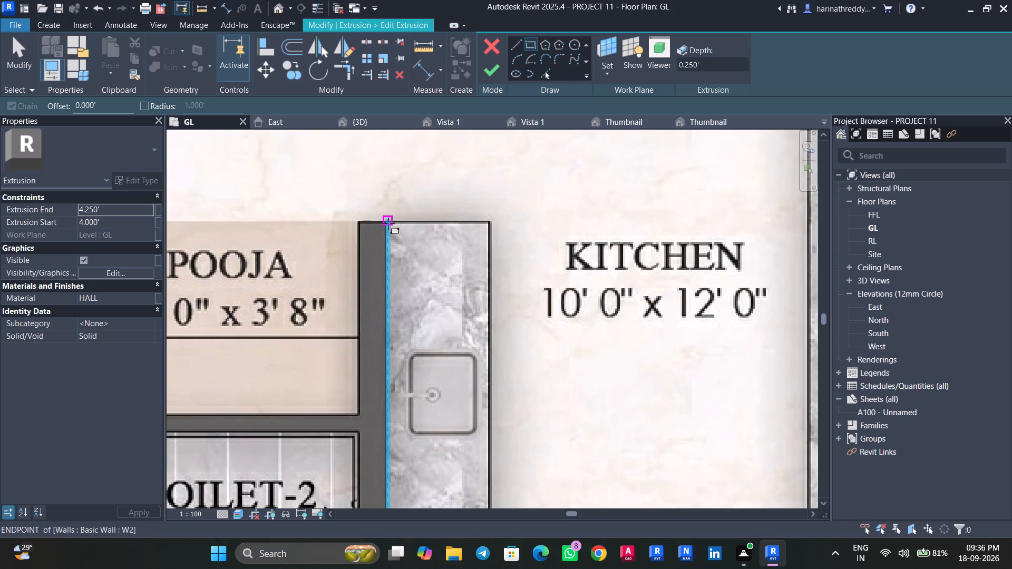
pyautogui.click(388, 223)
pyautogui.moveTo(444, 387); pyautogui.dragTo(477, 175, button='middle')
pyautogui.scroll(1, 477, 175)
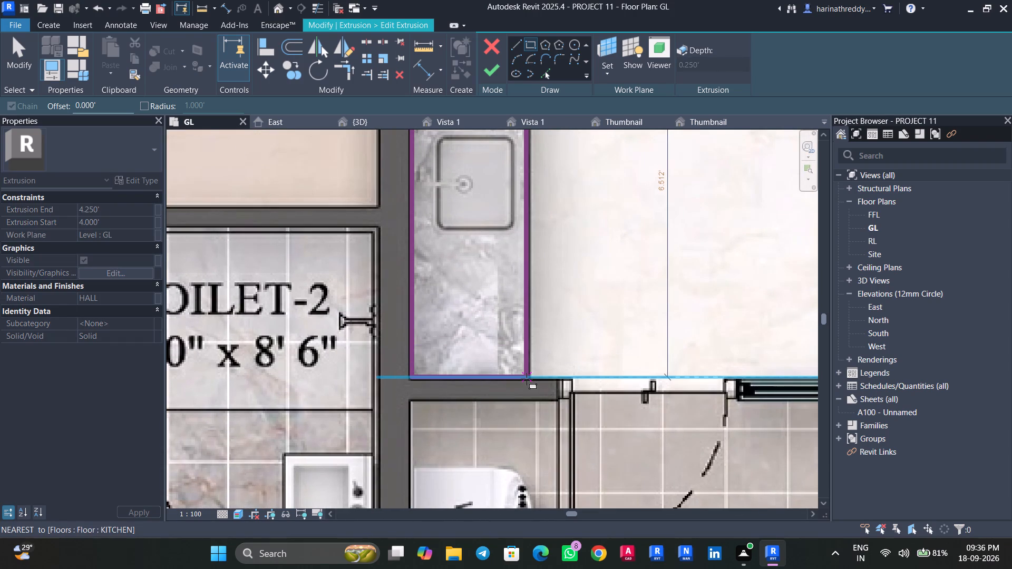
pyautogui.click(527, 379)
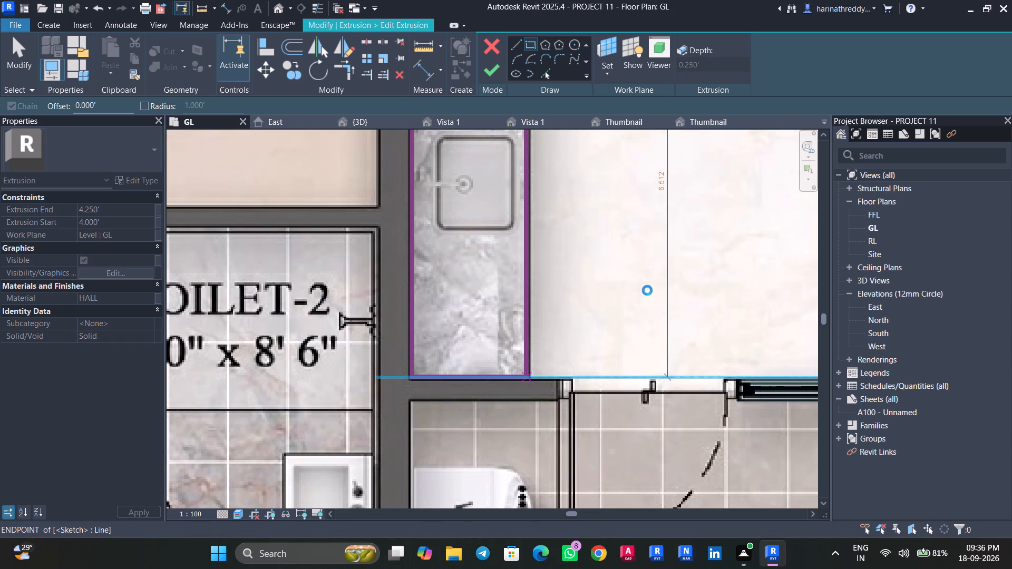
# Sketch a rectangle about 2' wide over the cooktop counter along the same kitchen's east wall, from south wall to north wall.
pyautogui.moveTo(659, 262); pyautogui.dragTo(463, 501, button='middle')
pyautogui.scroll(-3, 504, 427)
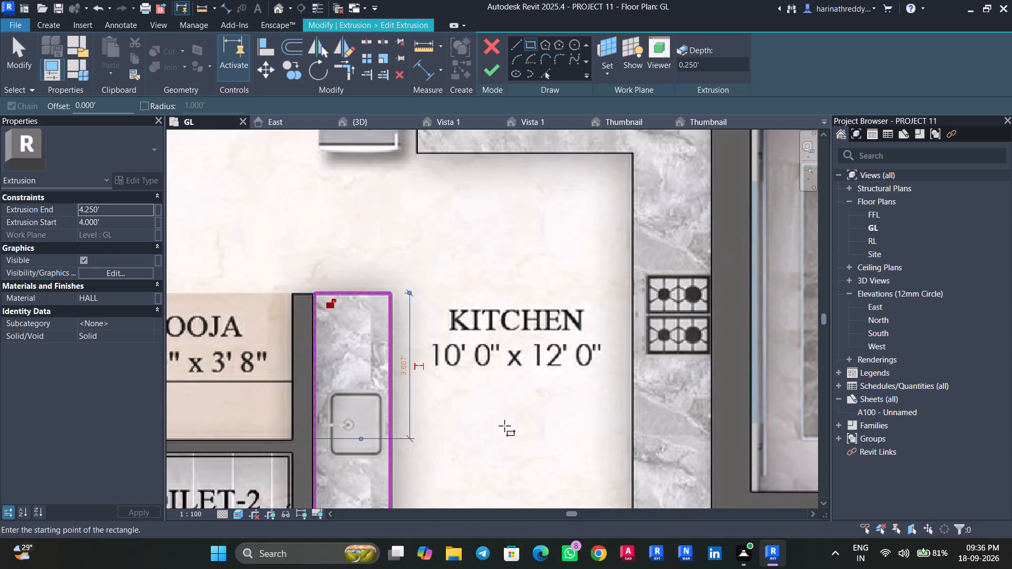
pyautogui.scroll(-3, 504, 426)
pyautogui.moveTo(572, 457); pyautogui.dragTo(540, 347, button='middle')
pyautogui.click(606, 396)
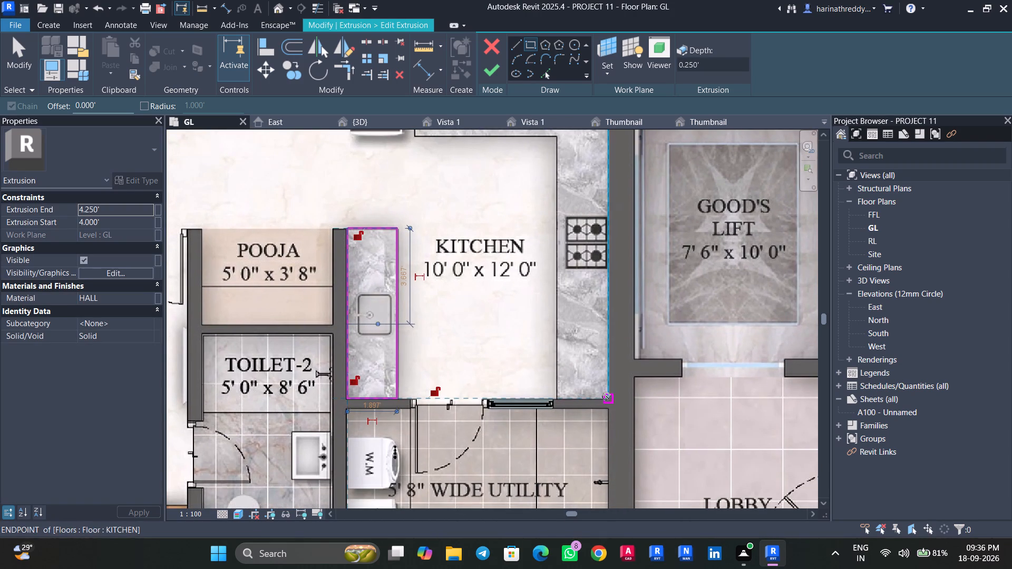
pyautogui.moveTo(553, 247); pyautogui.dragTo(555, 487, button='middle')
pyautogui.scroll(6, 560, 336)
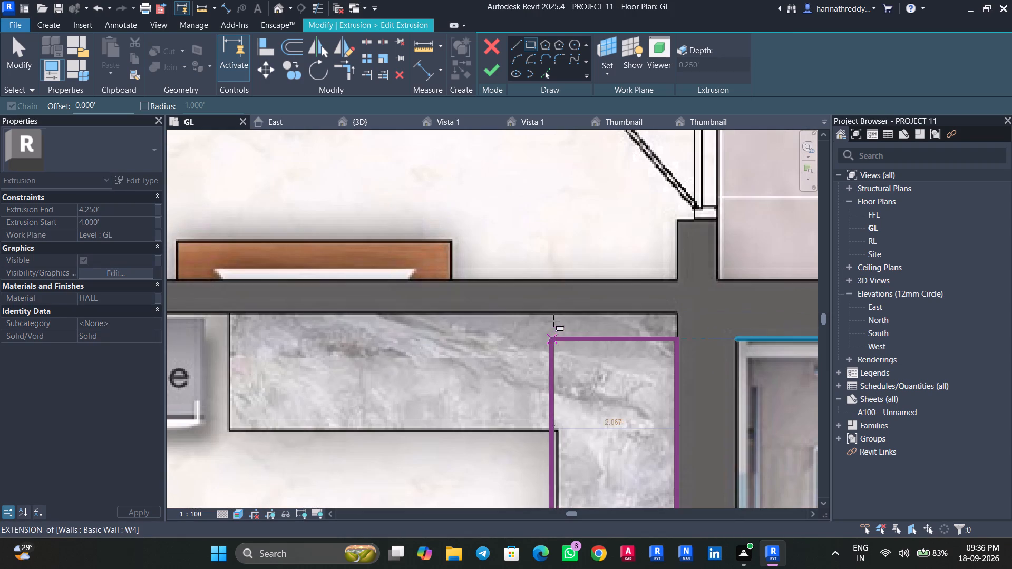
pyautogui.click(556, 311)
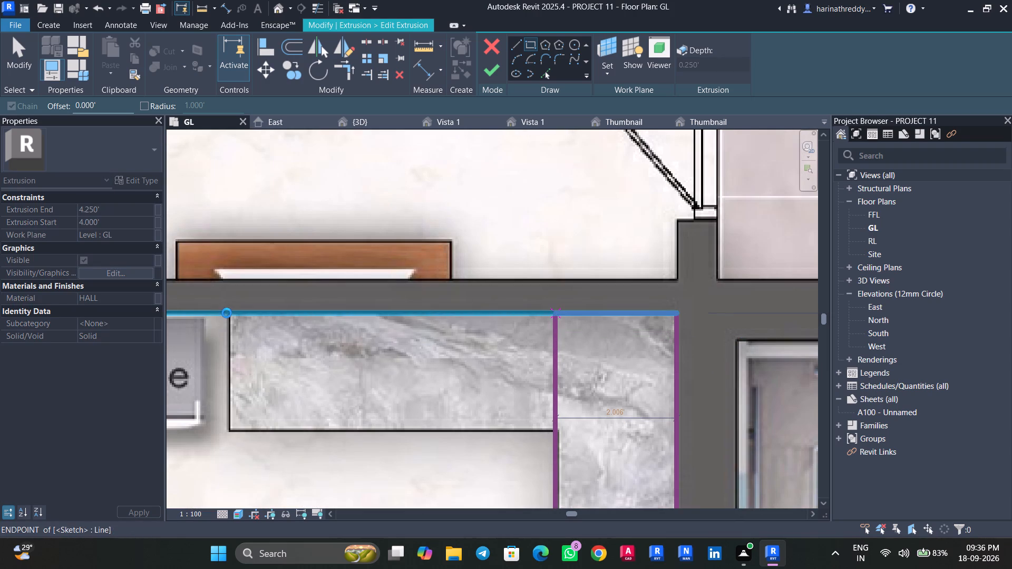
# Sketch a rectangle about 1.9' deep over the north-wall counter, from its free end beside the fridge to the cooktop counter.
pyautogui.click(229, 313)
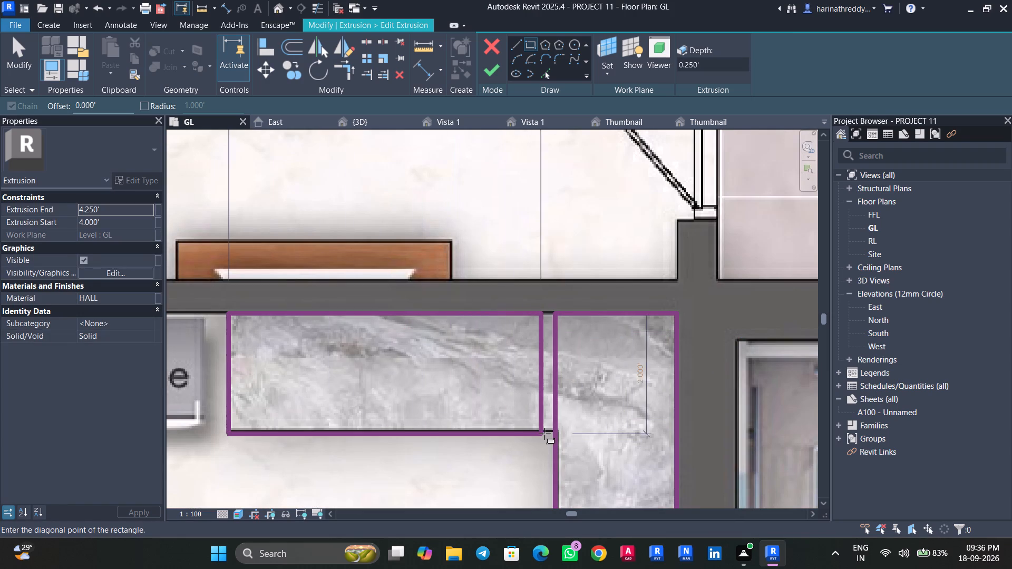
pyautogui.click(554, 430)
pyautogui.press('Escape')
pyautogui.press('Escape')
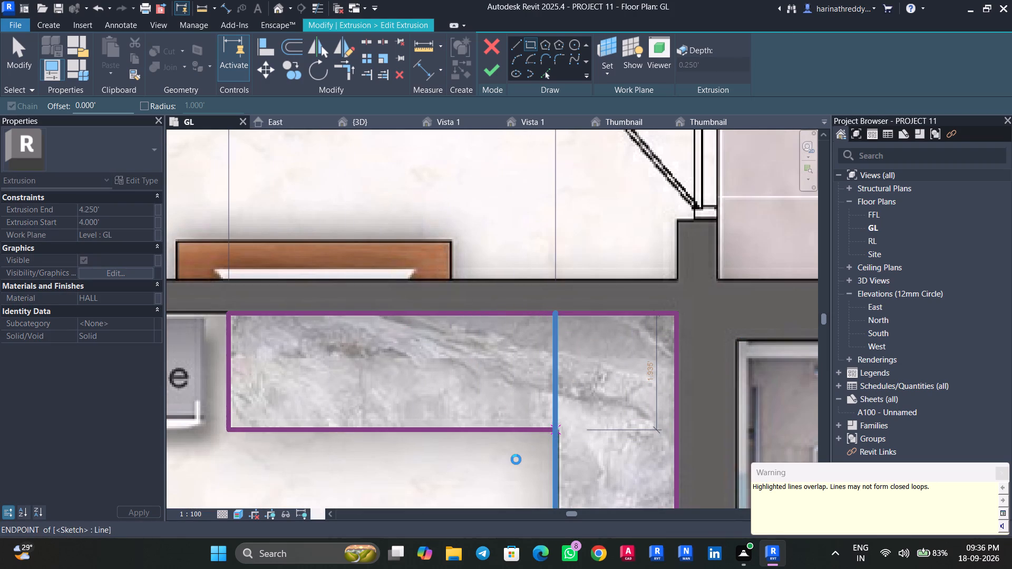
pyautogui.press('Escape')
pyautogui.press('Escape')
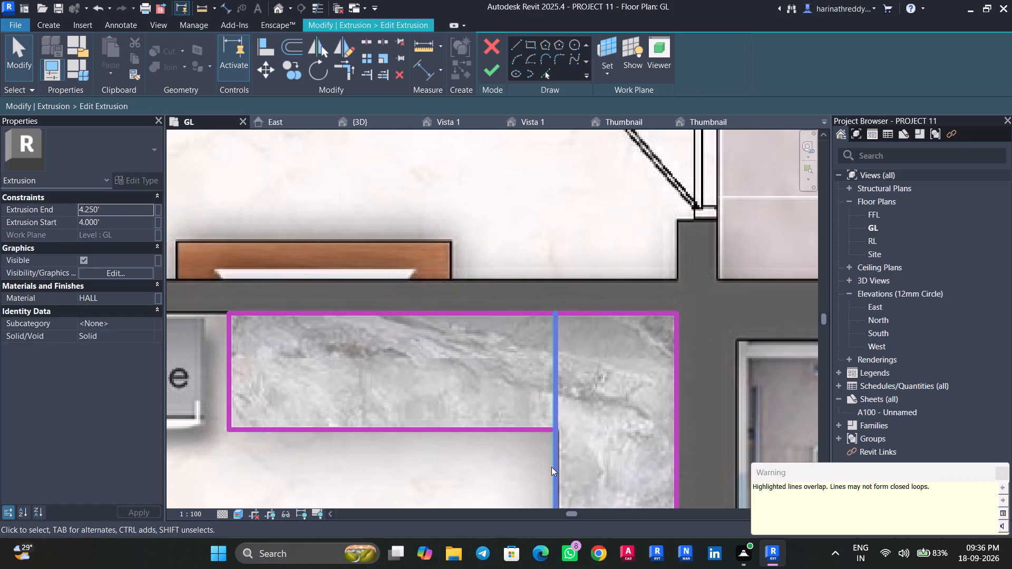
# Trim the north-wall and cooktop rectangles at their inner corner and delete the leftover shared line to form one L-shaped outline.
pyautogui.press('t')
pyautogui.press('r')
pyautogui.click(553, 457)
pyautogui.click(527, 431)
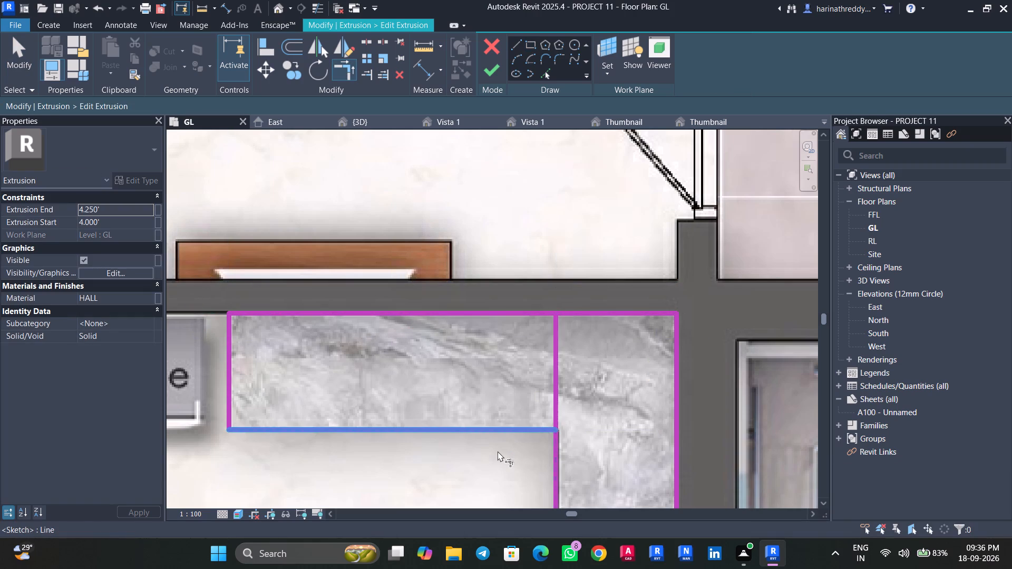
pyautogui.press('Escape')
pyautogui.click(555, 382)
pyautogui.press('Delete')
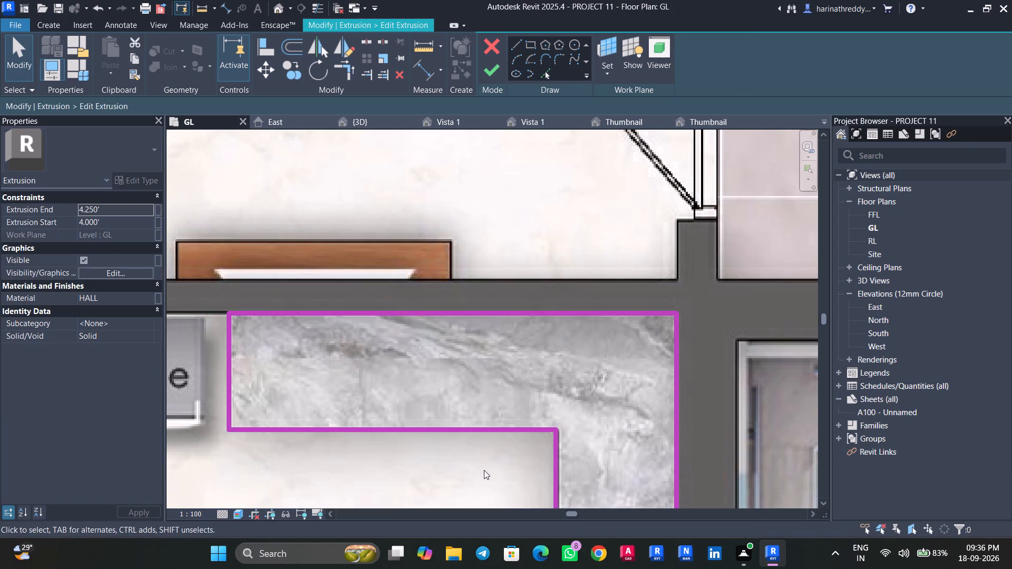
# Sketch a rectangle about 3.5' long over the sink counter in the 12' 0" x 8' 0" kitchen west of the 6' 6" wide corridor.
pyautogui.scroll(-9, 484, 470)
pyautogui.moveTo(482, 466); pyautogui.dragTo(518, 183, button='middle')
pyautogui.moveTo(510, 352); pyautogui.dragTo(508, 163, button='middle')
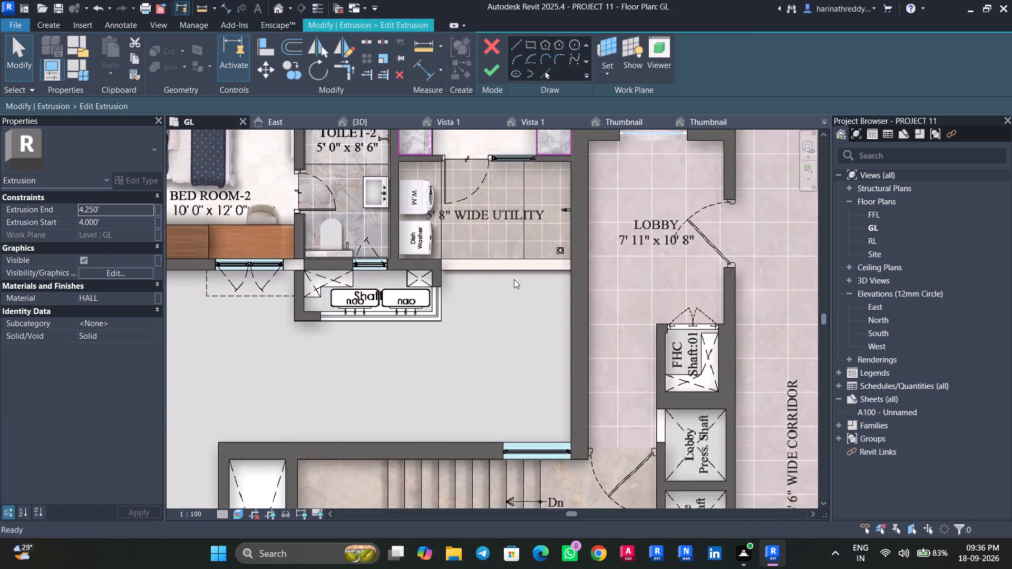
pyautogui.scroll(-9, 514, 280)
pyautogui.moveTo(509, 291); pyautogui.dragTo(584, 75, button='middle')
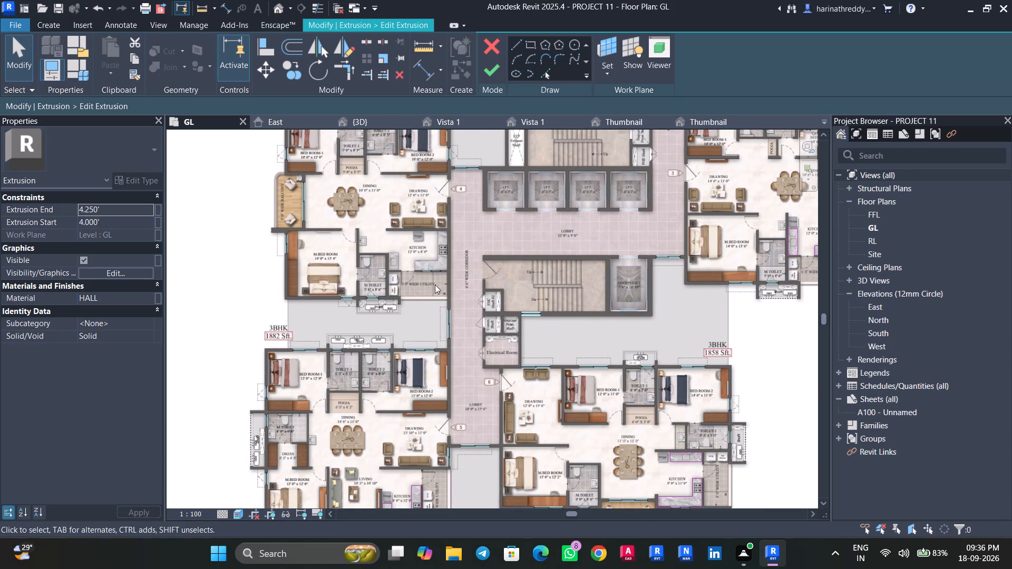
pyautogui.moveTo(392, 301); pyautogui.dragTo(443, 362, button='middle')
pyautogui.scroll(9, 486, 320)
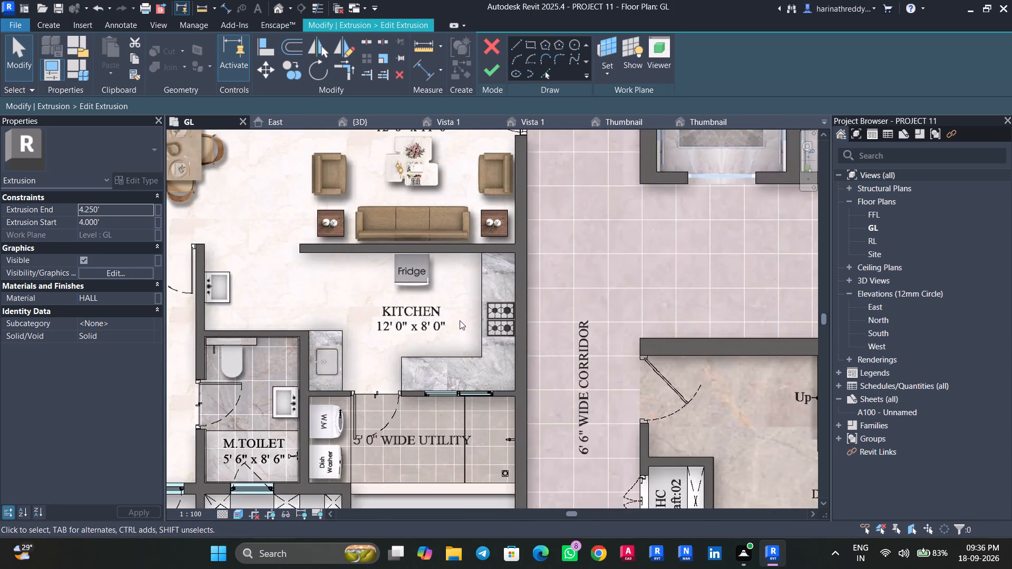
pyautogui.moveTo(414, 338); pyautogui.dragTo(433, 288, button='middle')
pyautogui.click(530, 44)
pyautogui.scroll(3, 349, 297)
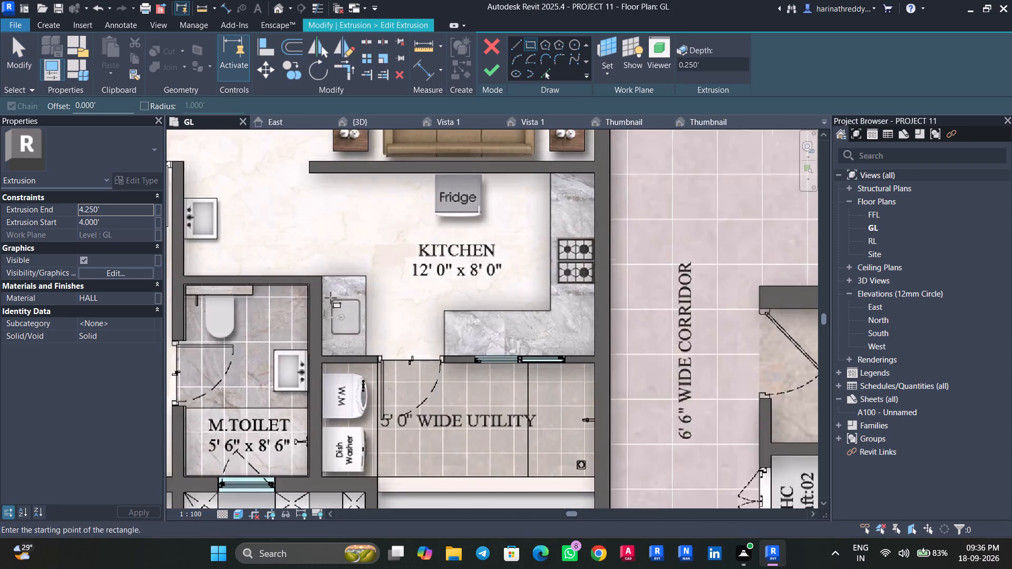
pyautogui.scroll(6, 317, 273)
pyautogui.click(319, 273)
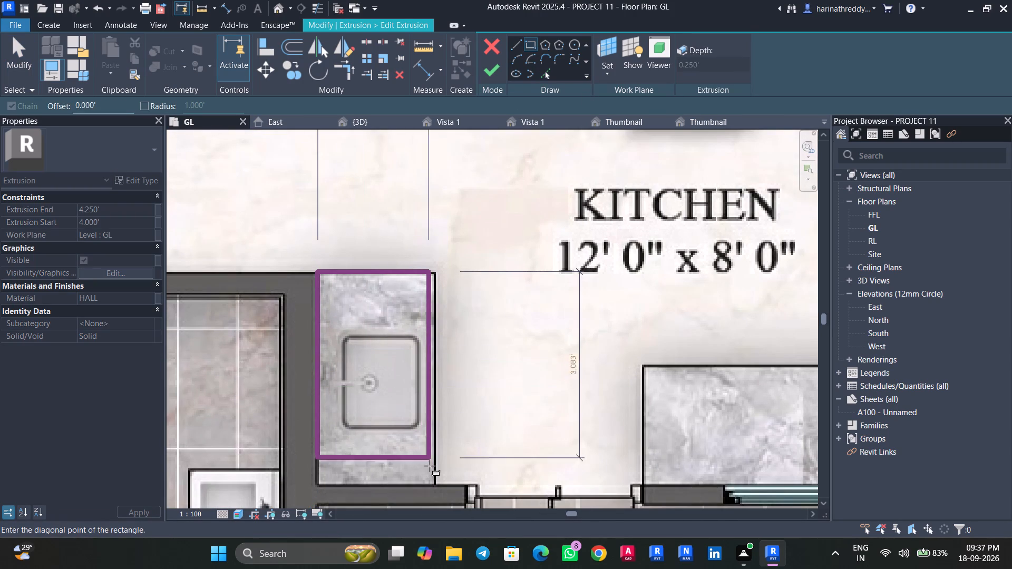
pyautogui.click(435, 489)
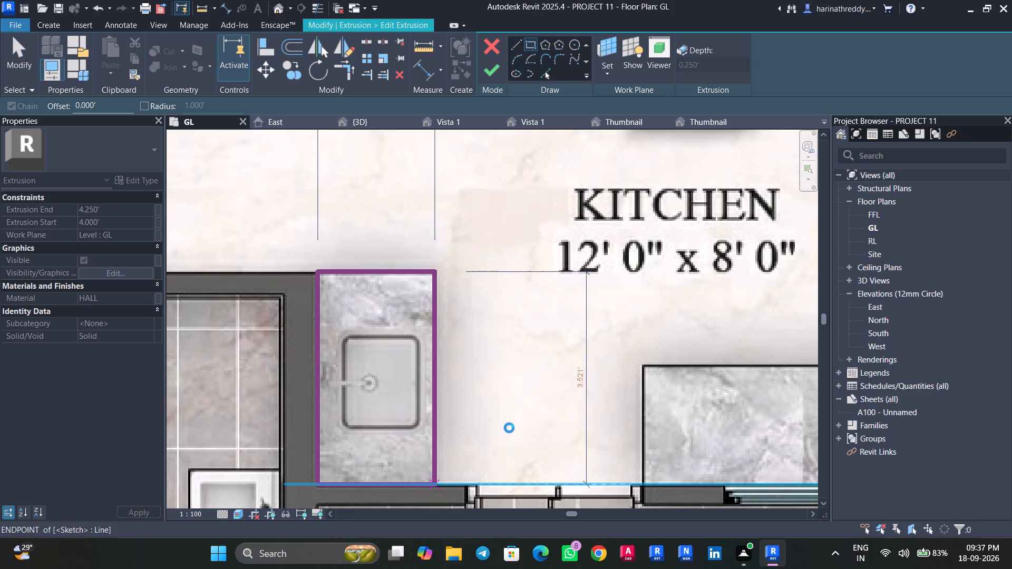
# Sketch a rectangle about 2' deep over the south counter of the 12' 0" x 8' 0" kitchen, from its free end to the east wall.
pyautogui.moveTo(509, 419); pyautogui.dragTo(142, 405, button='middle')
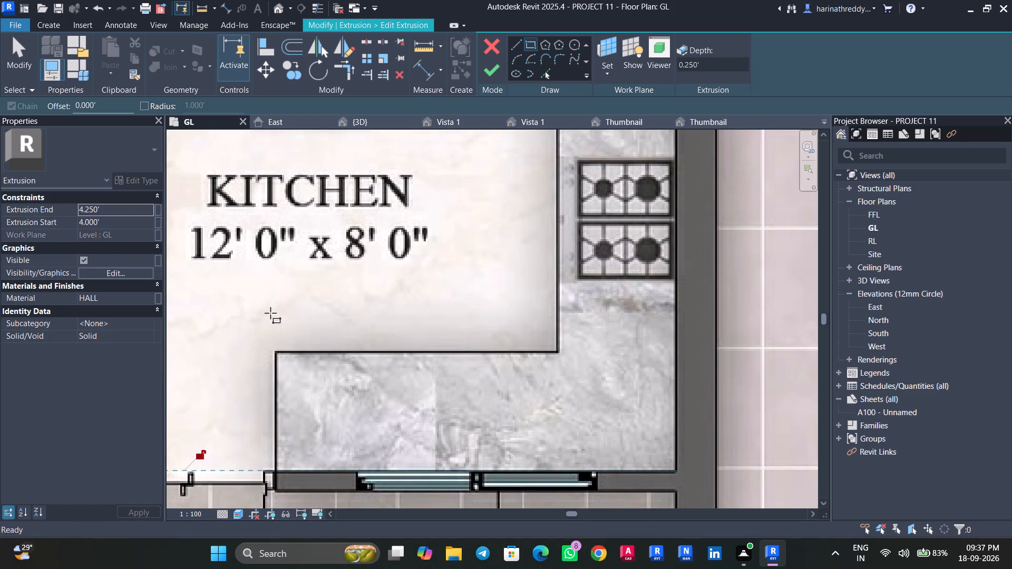
pyautogui.click(274, 352)
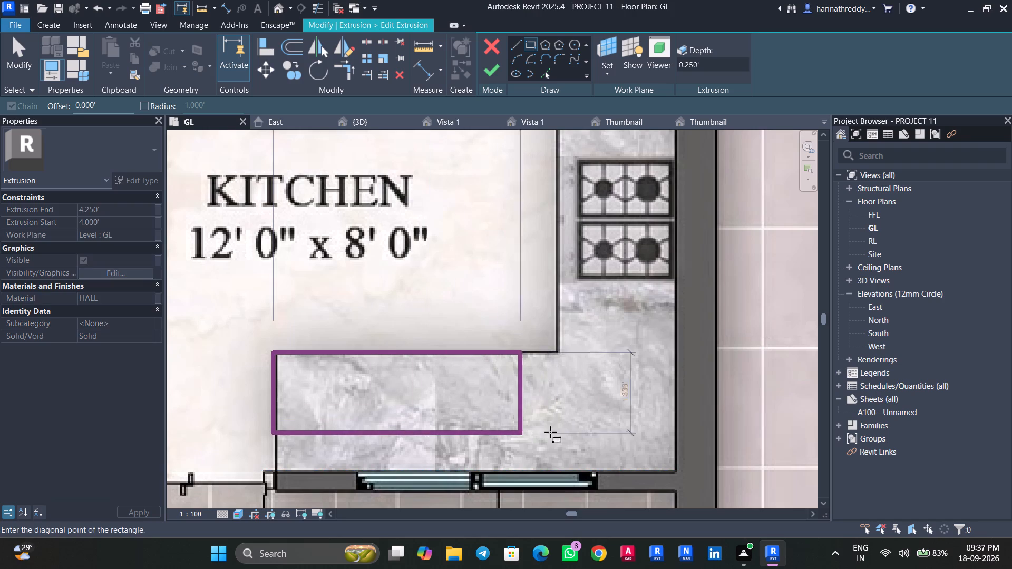
pyautogui.click(678, 472)
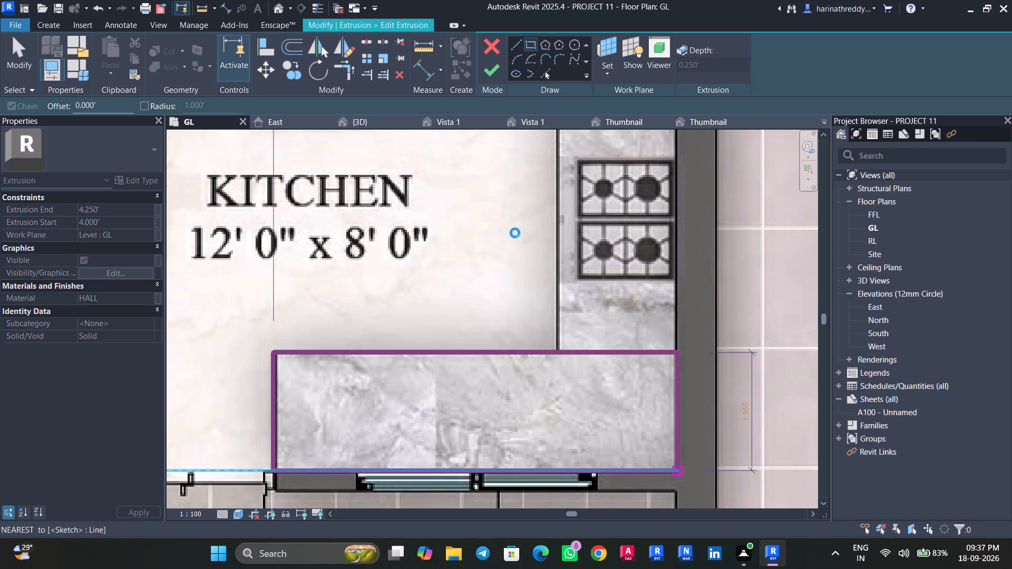
# Sketch a rectangle about 2' wide over the cooktop counter along the same kitchen's east wall, from the north wall to the south-counter rectangle.
pyautogui.moveTo(514, 233); pyautogui.dragTo(506, 436, button='middle')
pyautogui.scroll(1, 506, 434)
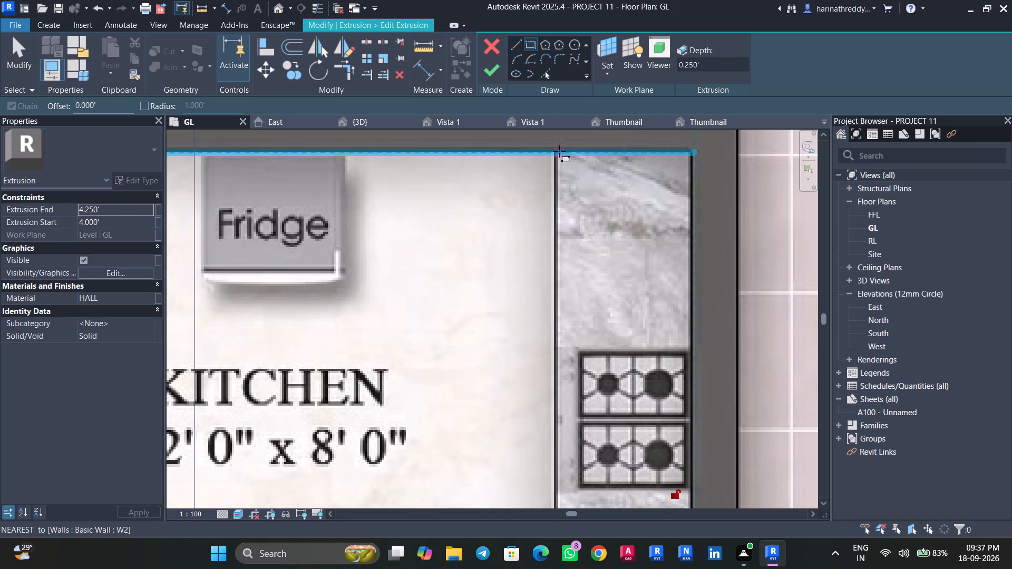
pyautogui.click(556, 152)
pyautogui.moveTo(643, 387); pyautogui.dragTo(597, 198, button='middle')
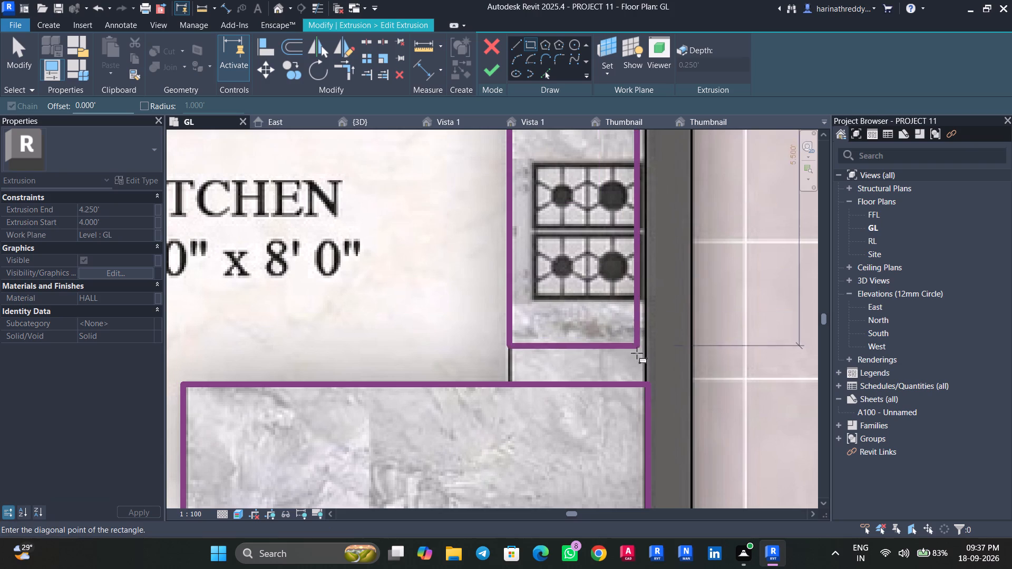
pyautogui.click(645, 379)
pyautogui.press('Escape')
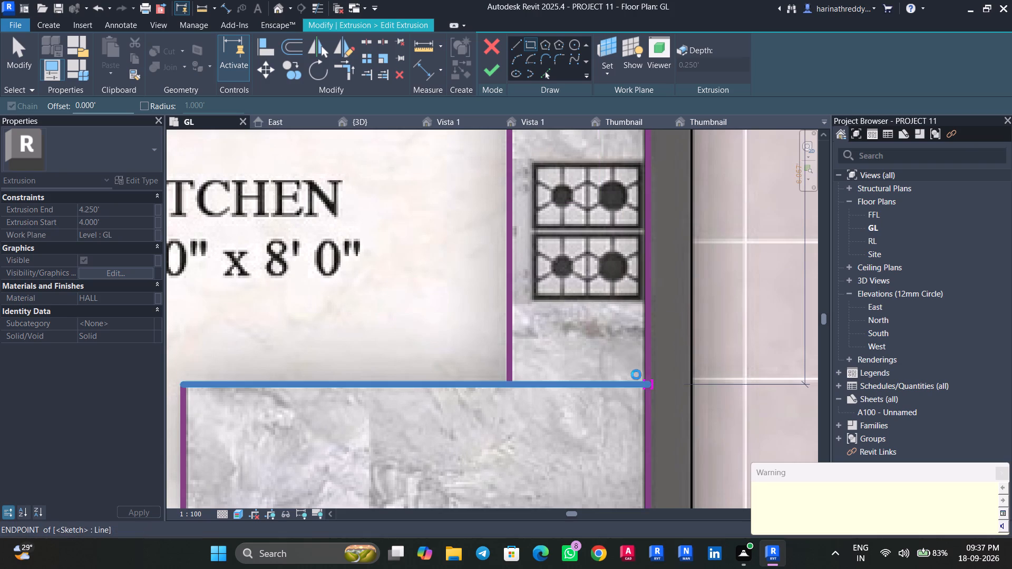
pyautogui.press('Escape')
pyautogui.press('Escape')
pyautogui.press('Escape')
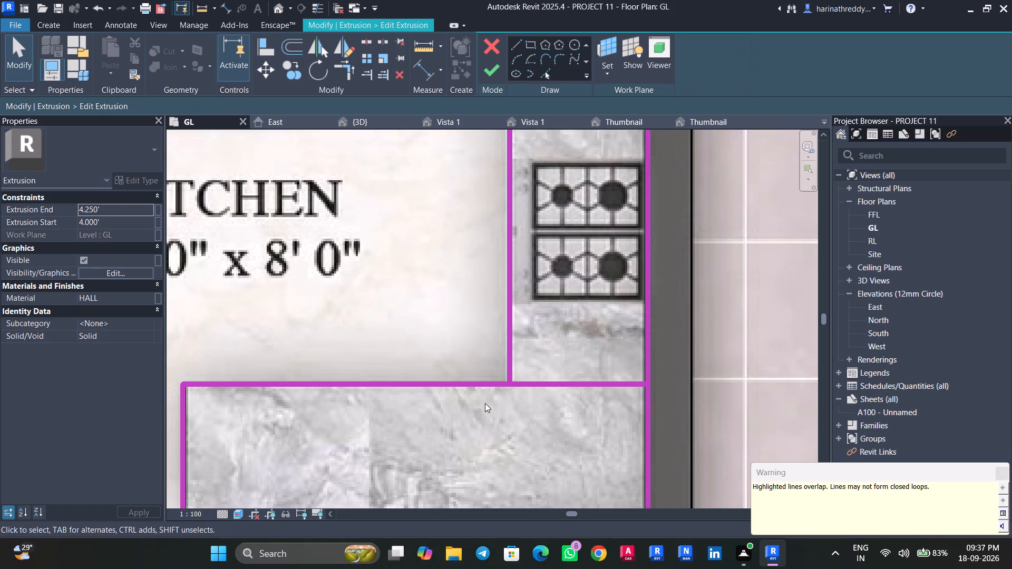
# Trim the south-counter and cooktop rectangles at their inner corner and delete the leftover shared line to form one L-shaped outline.
pyautogui.press('t')
pyautogui.press('r')
pyautogui.click(494, 380)
pyautogui.click(509, 354)
pyautogui.press('Escape')
pyautogui.click(562, 382)
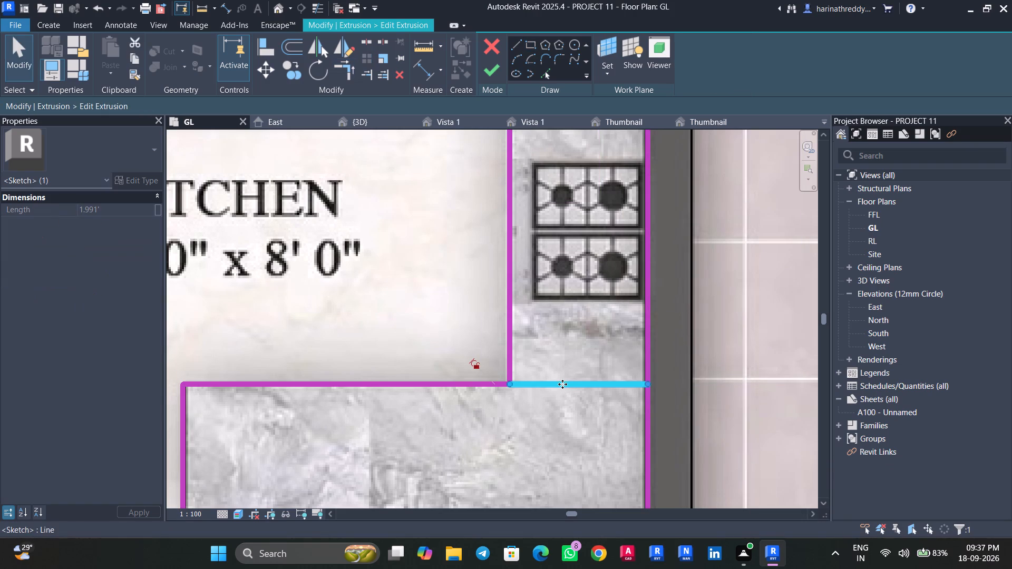
pyautogui.press('Delete')
# Finish the counter extrusion sketch and complete the in-place counter model.
pyautogui.scroll(-12, 561, 424)
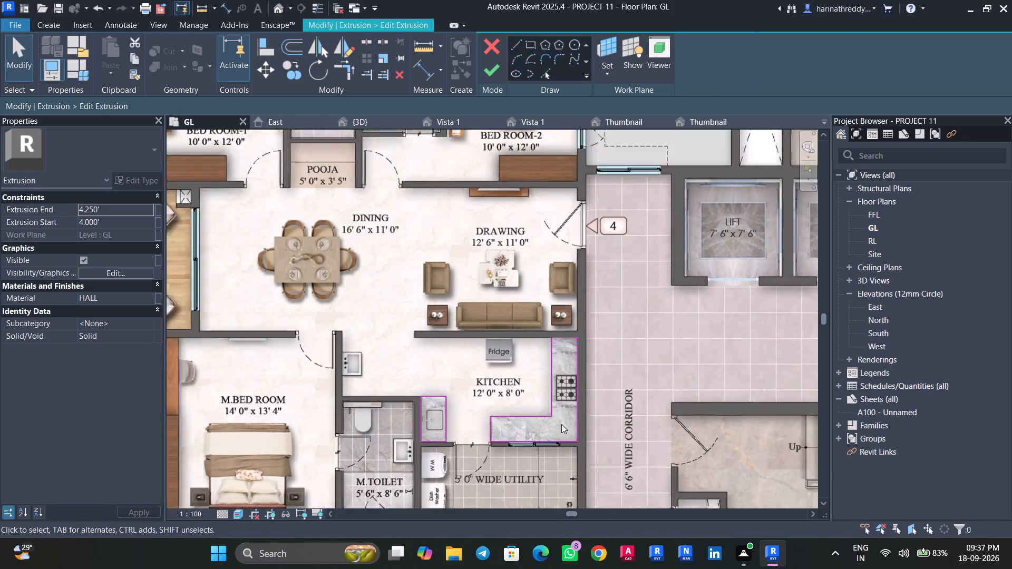
pyautogui.scroll(-3, 479, 389)
pyautogui.moveTo(479, 390); pyautogui.dragTo(487, 122, button='middle')
pyautogui.scroll(-4, 490, 309)
pyautogui.click(494, 77)
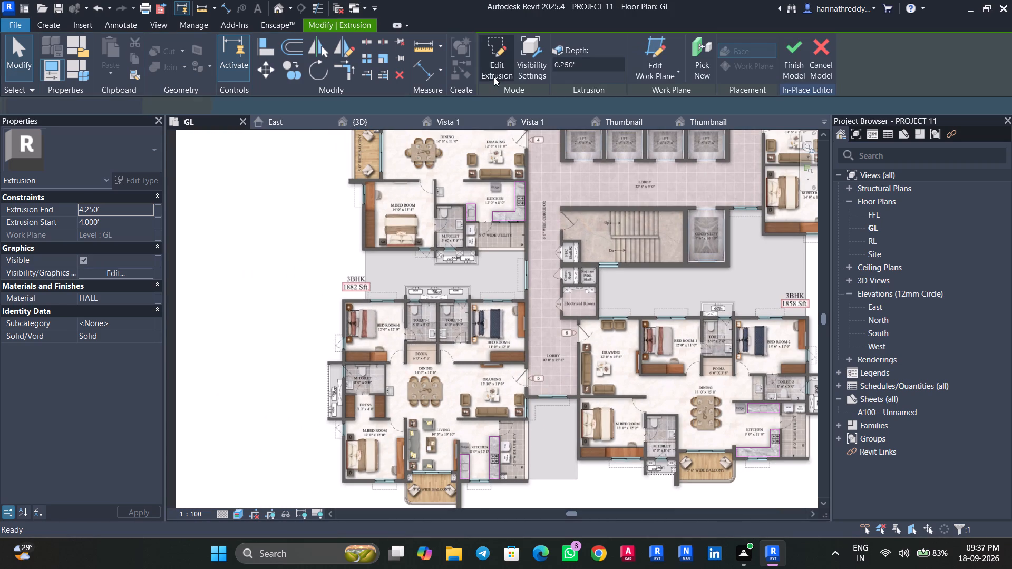
pyautogui.scroll(8, 501, 256)
pyautogui.moveTo(502, 257); pyautogui.dragTo(493, 384, button='middle')
pyautogui.click(493, 378)
pyautogui.scroll(5, 475, 320)
pyautogui.moveTo(472, 319); pyautogui.dragTo(453, 415, button='middle')
pyautogui.click(492, 58)
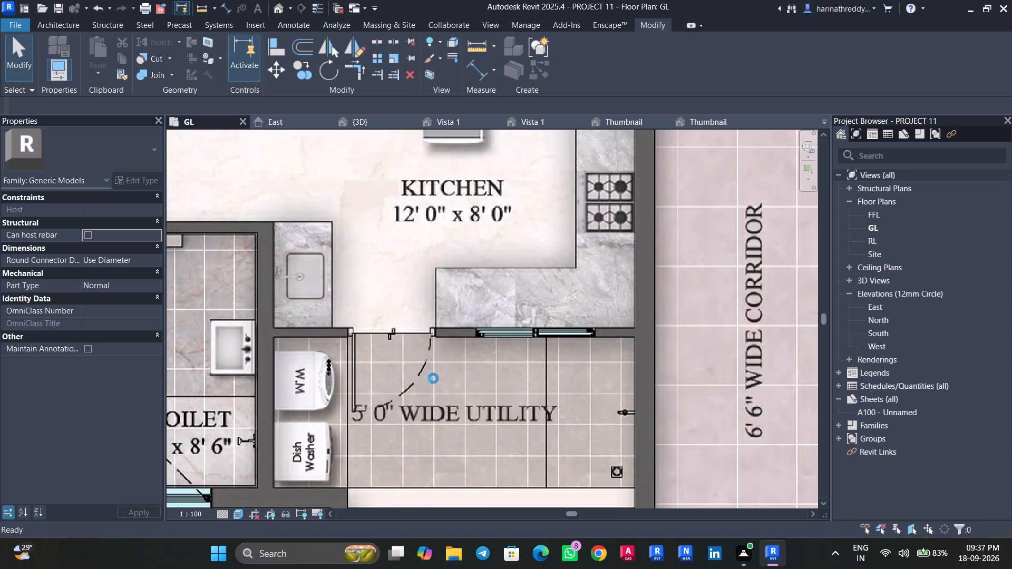
pyautogui.click(611, 164)
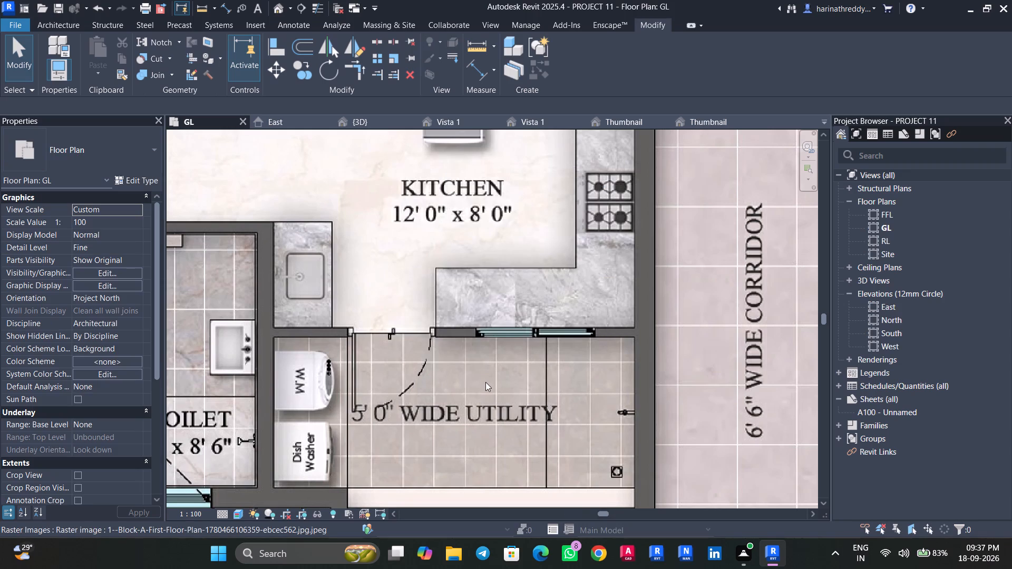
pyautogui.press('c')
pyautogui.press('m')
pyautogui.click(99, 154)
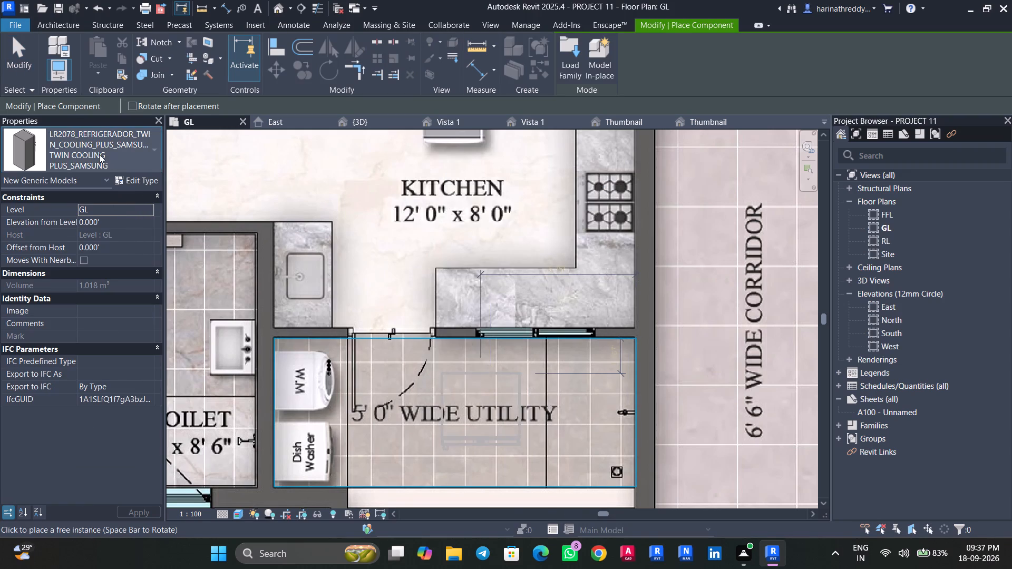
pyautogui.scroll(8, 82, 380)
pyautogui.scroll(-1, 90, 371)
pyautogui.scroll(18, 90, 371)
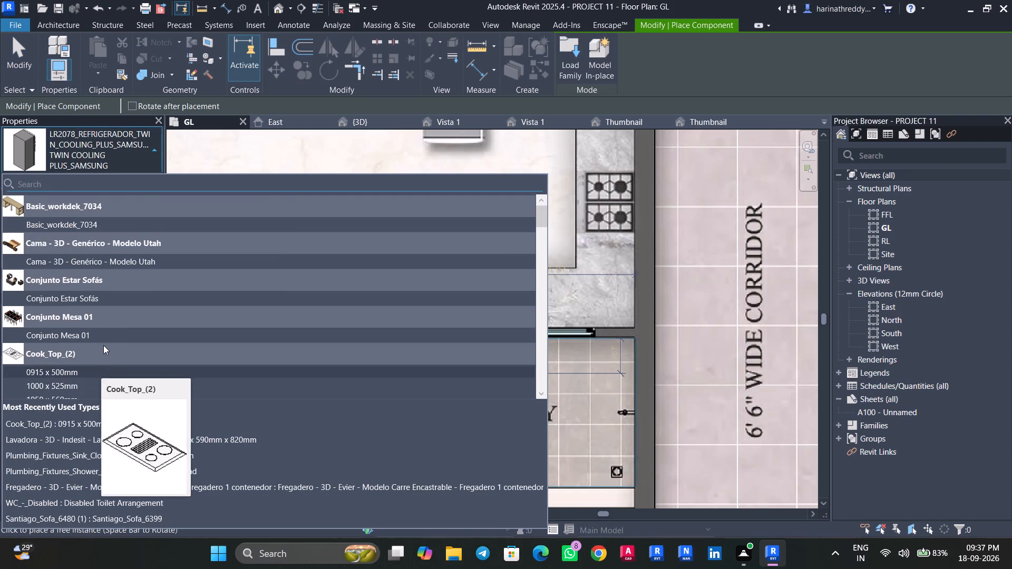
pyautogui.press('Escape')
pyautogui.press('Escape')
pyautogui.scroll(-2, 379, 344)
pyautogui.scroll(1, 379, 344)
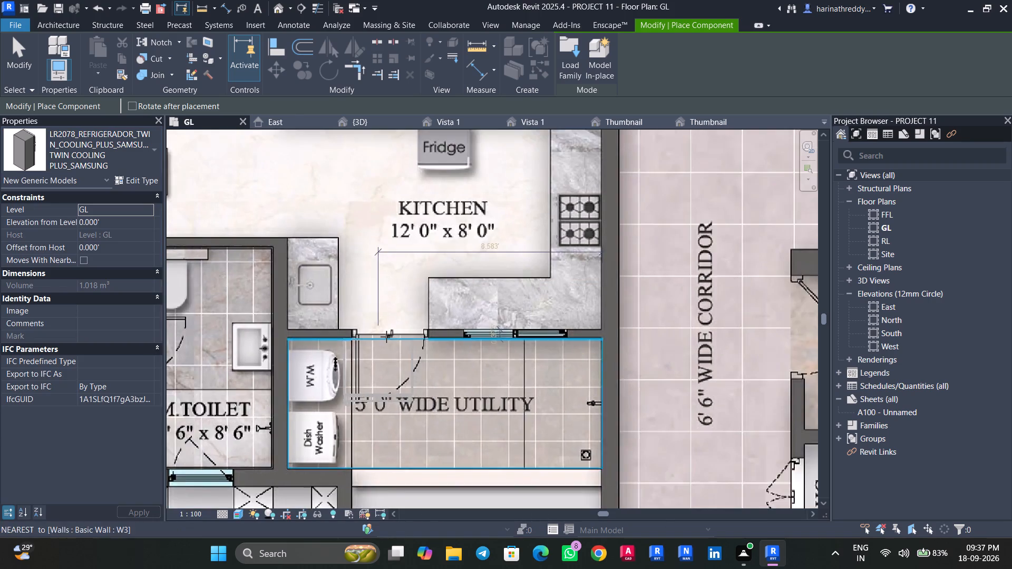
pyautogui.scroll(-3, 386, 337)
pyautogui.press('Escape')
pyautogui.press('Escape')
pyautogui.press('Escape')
# Copy the sink from the 1882 Sft. flat's 8' 0" x 12' 0" kitchen onto the sink counter in the 1723 Sft. flat's kitchen.
pyautogui.scroll(-7, 433, 454)
pyautogui.moveTo(440, 473); pyautogui.dragTo(416, 245, button='middle')
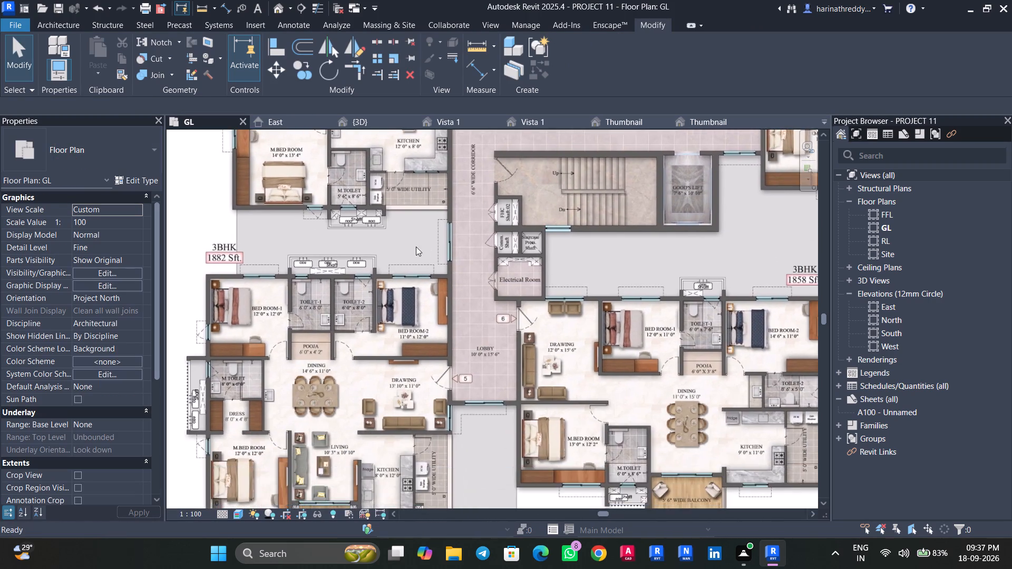
pyautogui.scroll(5, 416, 433)
pyautogui.moveTo(411, 436); pyautogui.dragTo(421, 255, button='middle')
pyautogui.scroll(5, 327, 383)
pyautogui.press('Tab')
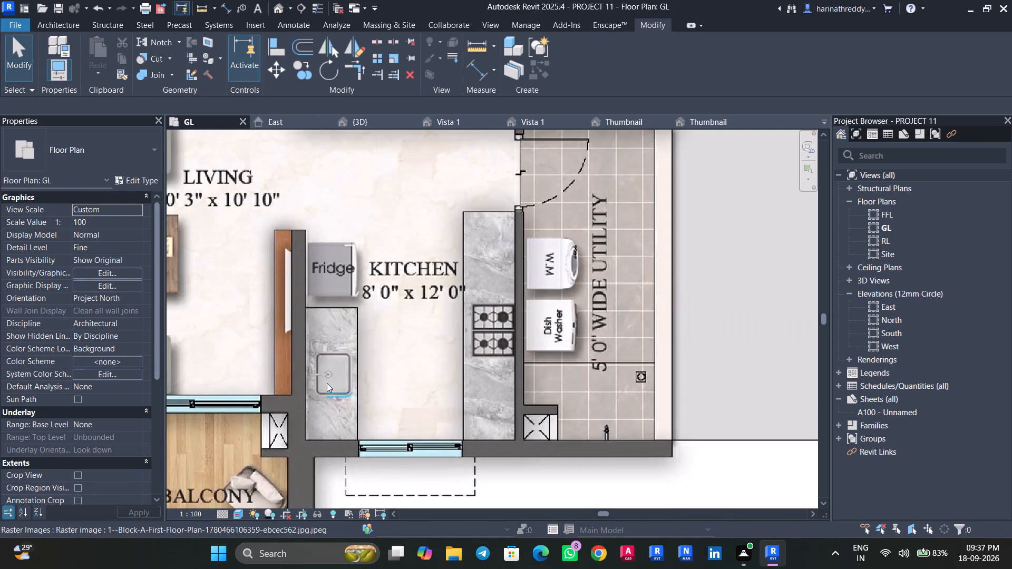
pyautogui.click(327, 383)
pyautogui.scroll(-4, 327, 383)
pyautogui.click(299, 69)
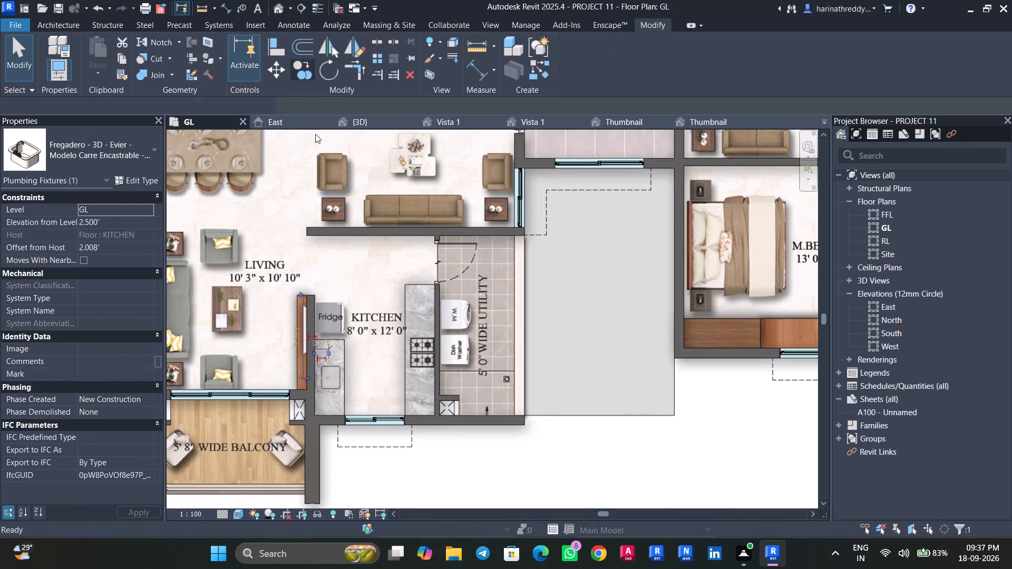
pyautogui.scroll(5, 322, 378)
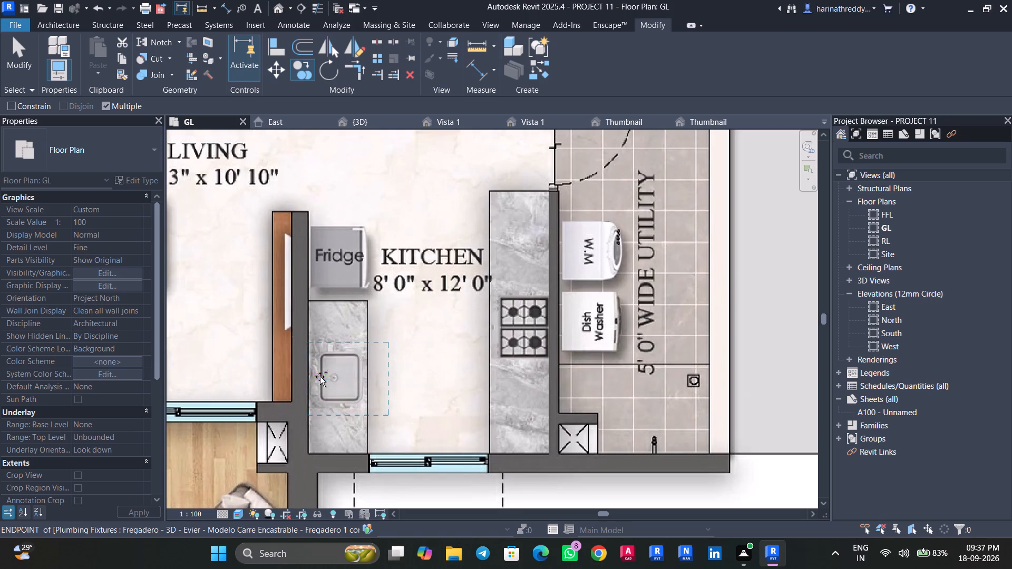
pyautogui.click(320, 377)
pyautogui.moveTo(486, 367); pyautogui.dragTo(186, 389, button='middle')
pyautogui.scroll(-7, 530, 357)
pyautogui.moveTo(534, 345); pyautogui.dragTo(322, 415, button='middle')
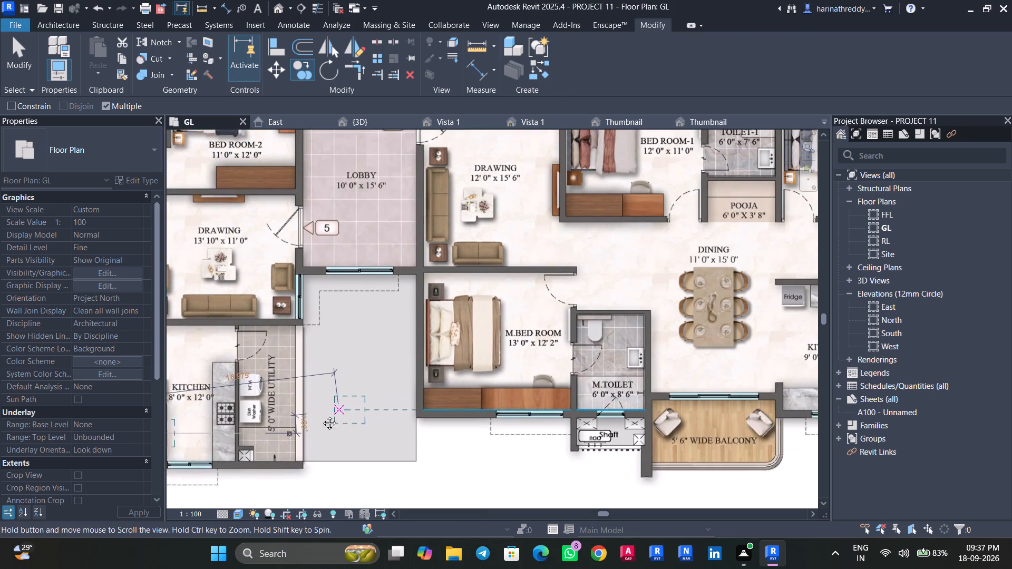
pyautogui.moveTo(322, 415); pyautogui.dragTo(280, 424, button='middle')
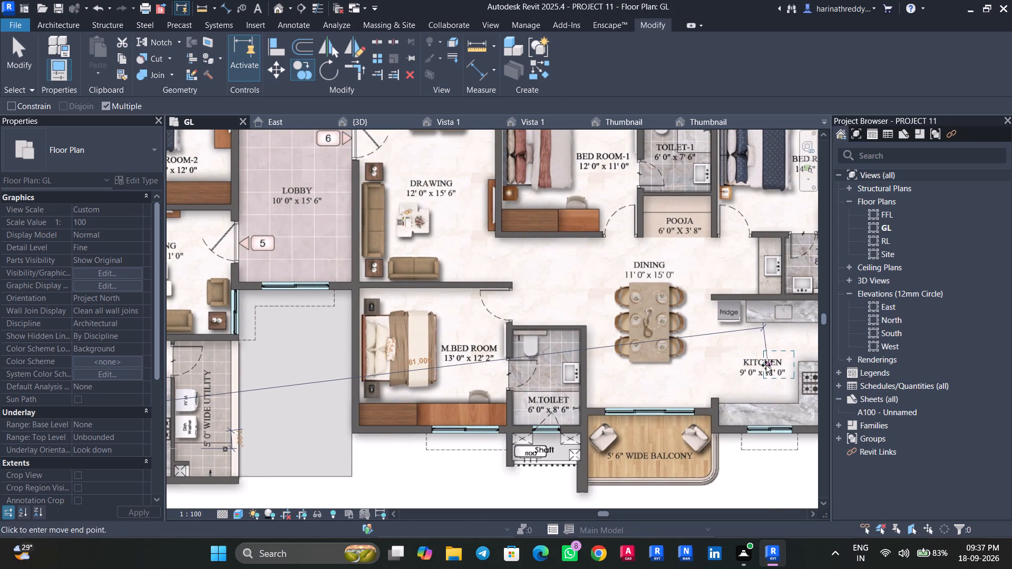
pyautogui.moveTo(764, 351); pyautogui.dragTo(537, 494, button='middle')
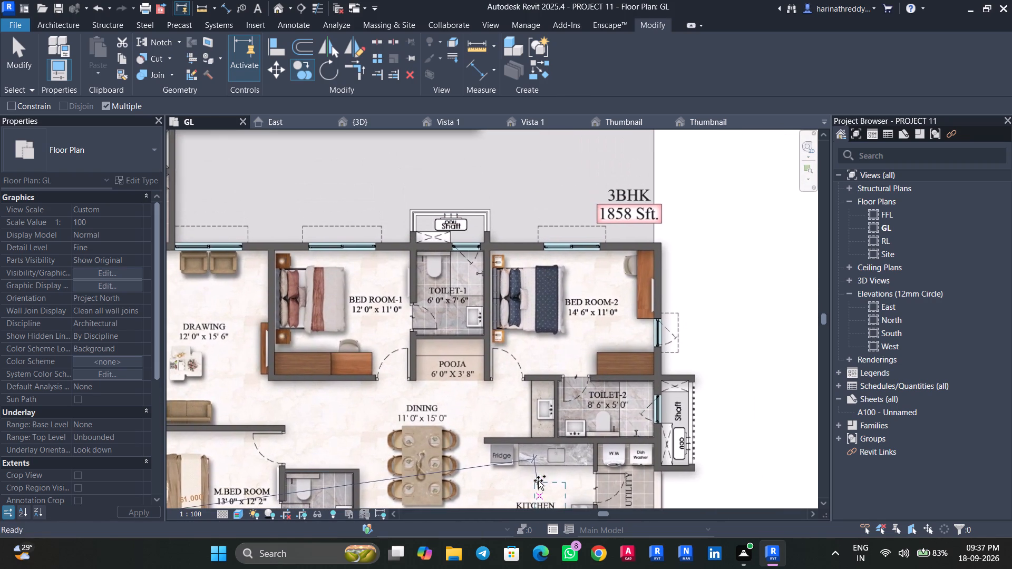
pyautogui.scroll(-7, 550, 428)
pyautogui.scroll(8, 649, 236)
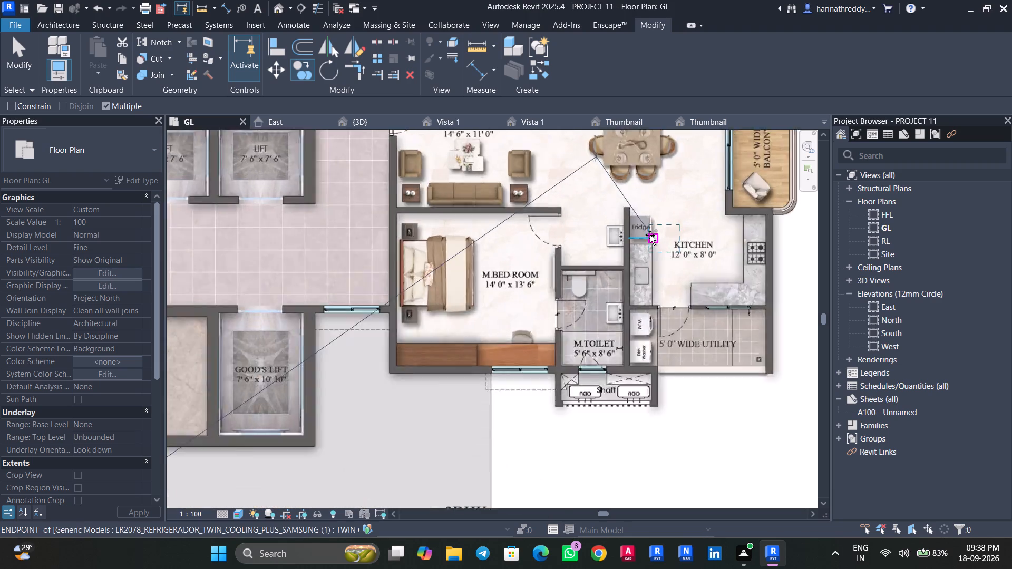
pyautogui.scroll(7, 650, 235)
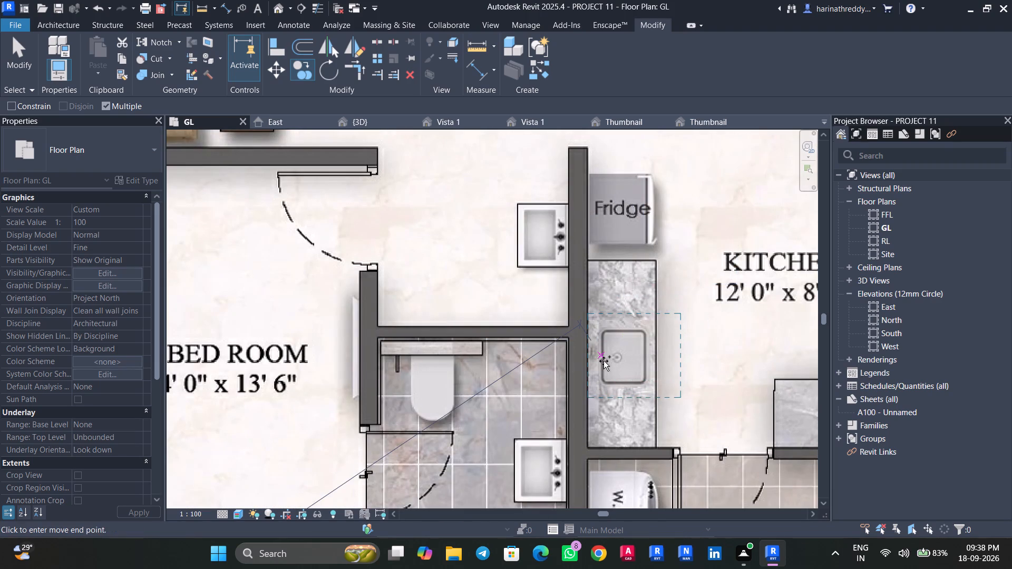
pyautogui.click(604, 361)
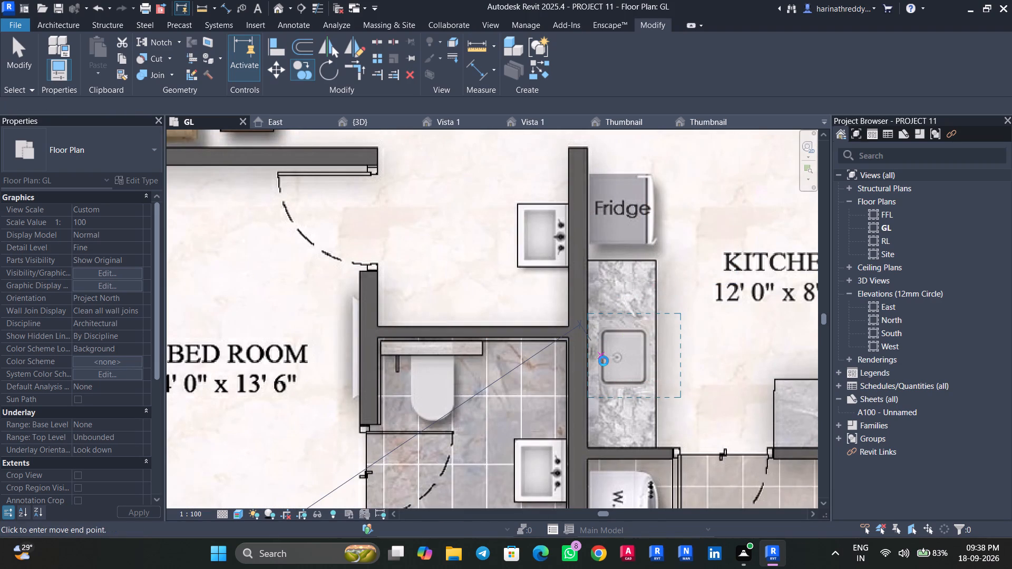
# Place another copy of the sink on the counter beside the pooja in the 2001 Sft. flat's 8' 8" x 14' 4" kitchen.
pyautogui.scroll(-15, 604, 361)
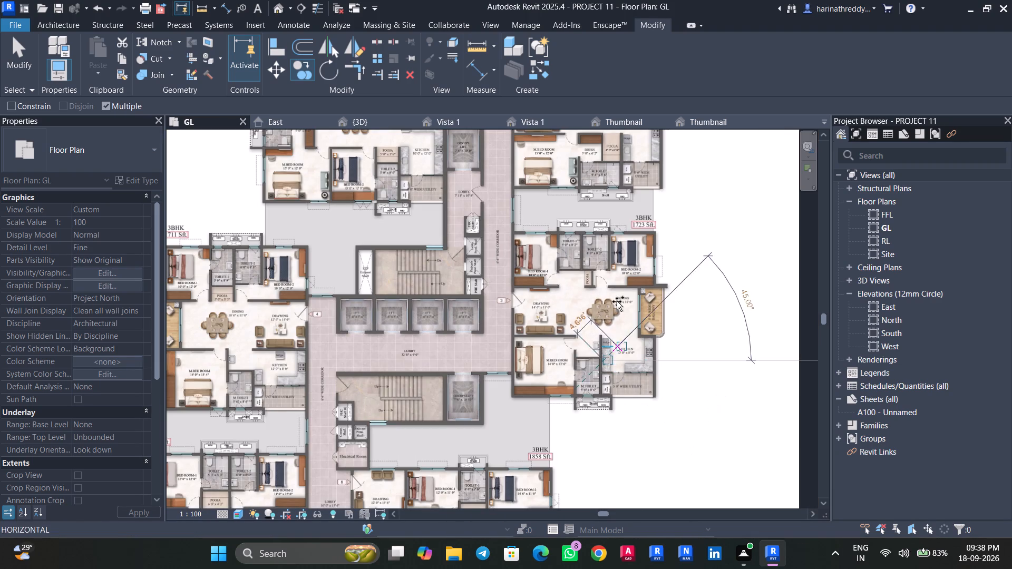
pyautogui.moveTo(626, 189); pyautogui.dragTo(617, 368, button='middle')
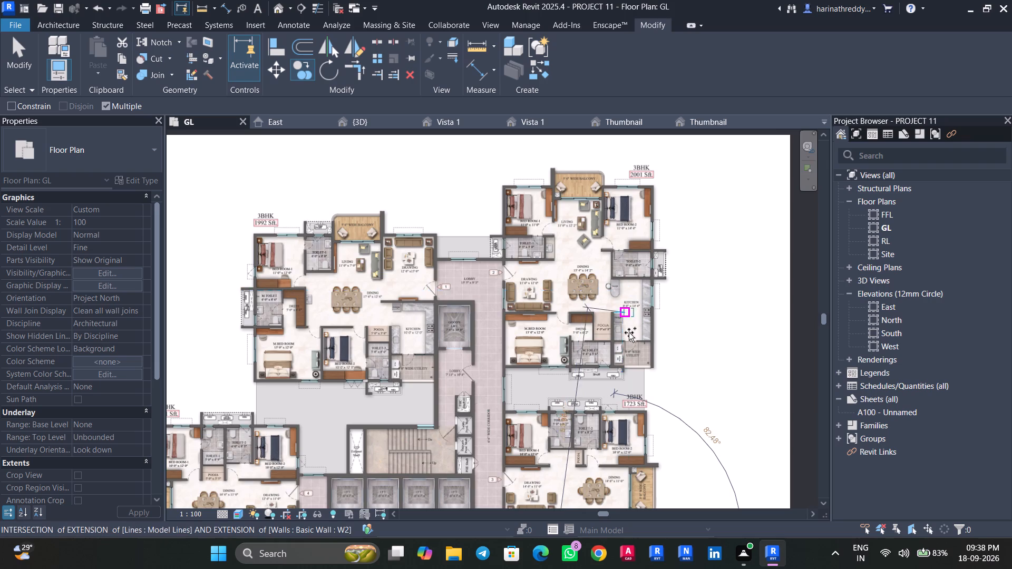
pyautogui.scroll(14, 629, 333)
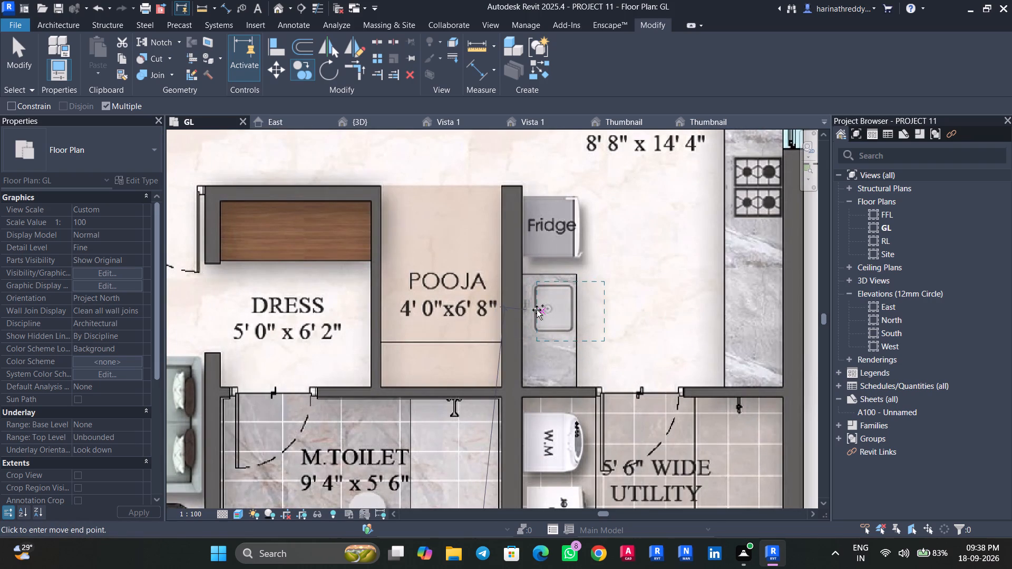
pyautogui.click(531, 311)
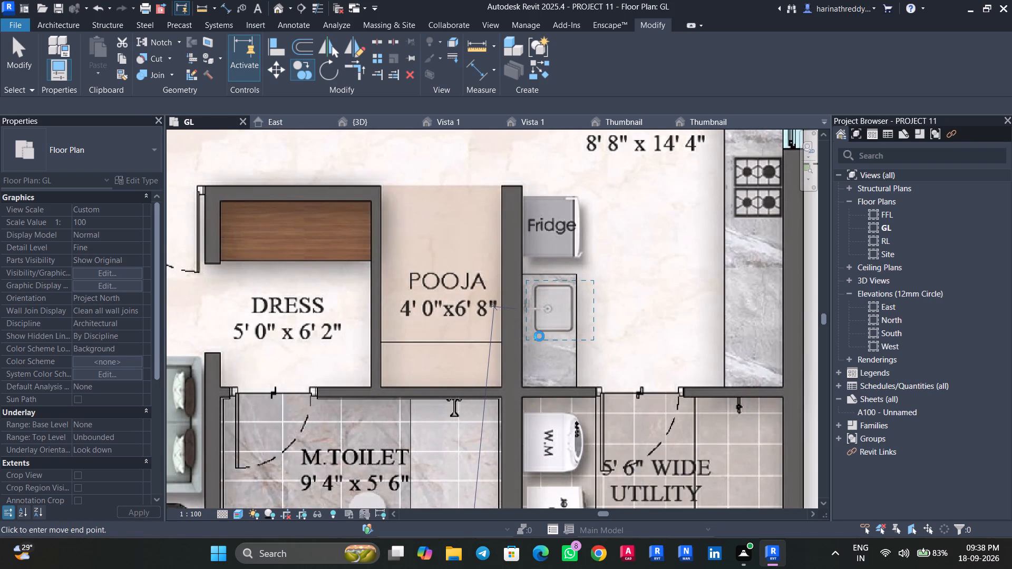
# Place another copy of the sink on the west counter in the 1992 Sft. flat's 10' 0" x 12' 0" kitchen.
pyautogui.scroll(-16, 539, 336)
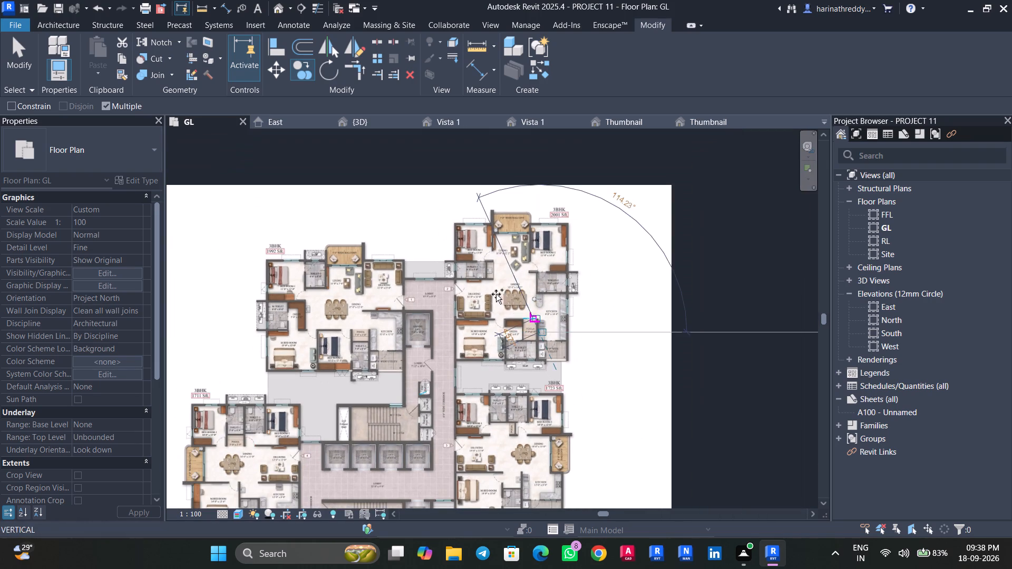
pyautogui.scroll(4, 191, 335)
pyautogui.scroll(5, 336, 329)
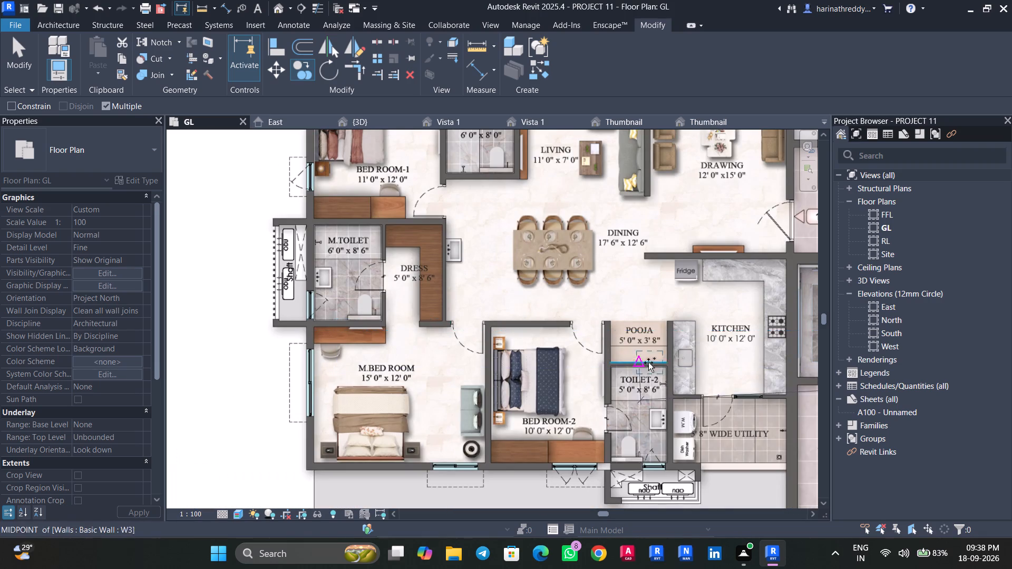
pyautogui.scroll(10, 682, 362)
pyautogui.click(656, 352)
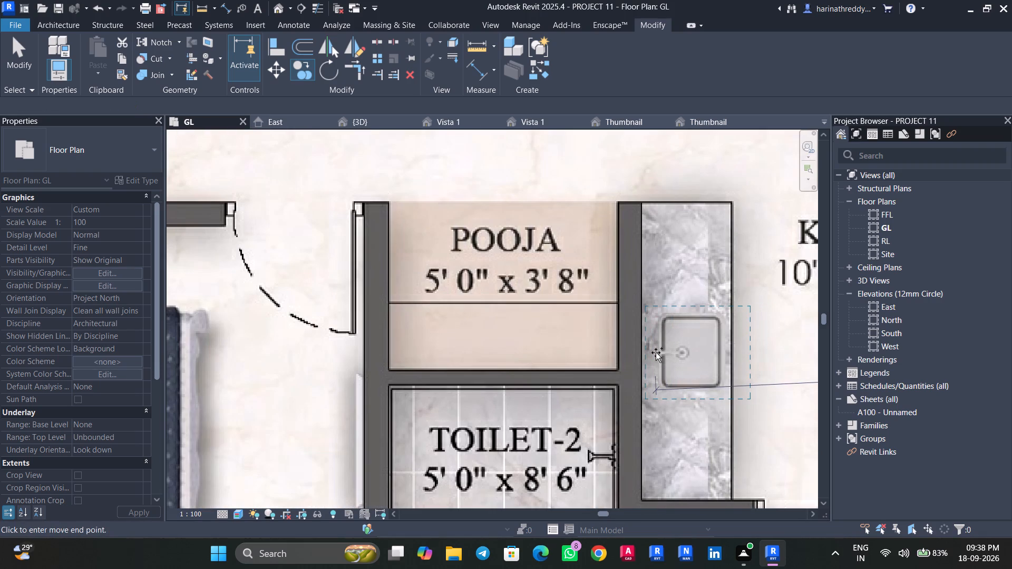
# Place another copy of the sink on the small west counter in the 1711 Sft. flat's 12' 0" x 8' 0" kitchen.
pyautogui.scroll(1, 656, 352)
pyautogui.scroll(-6, 656, 352)
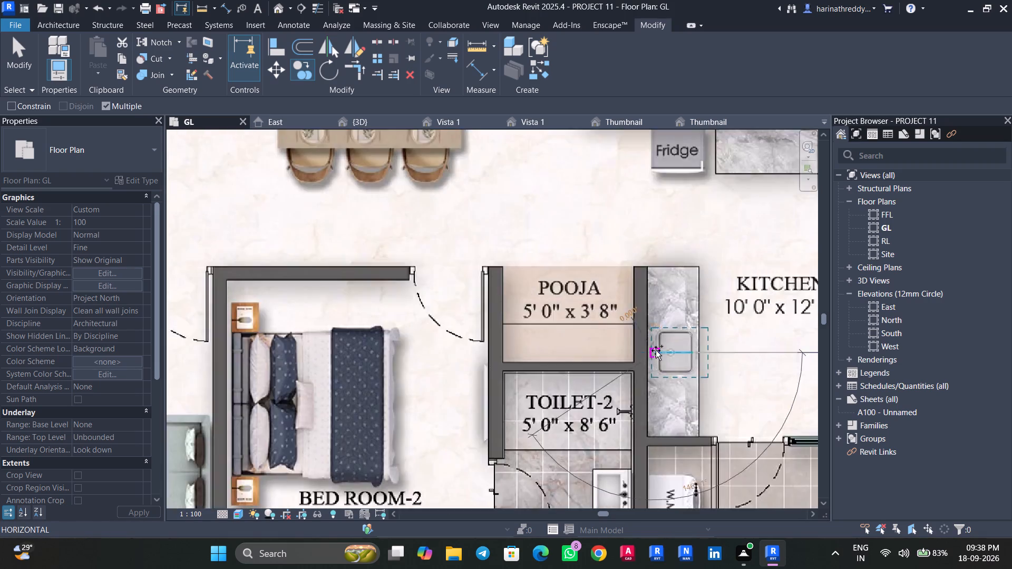
pyautogui.scroll(-10, 656, 350)
pyautogui.moveTo(602, 426); pyautogui.dragTo(636, 214, button='middle')
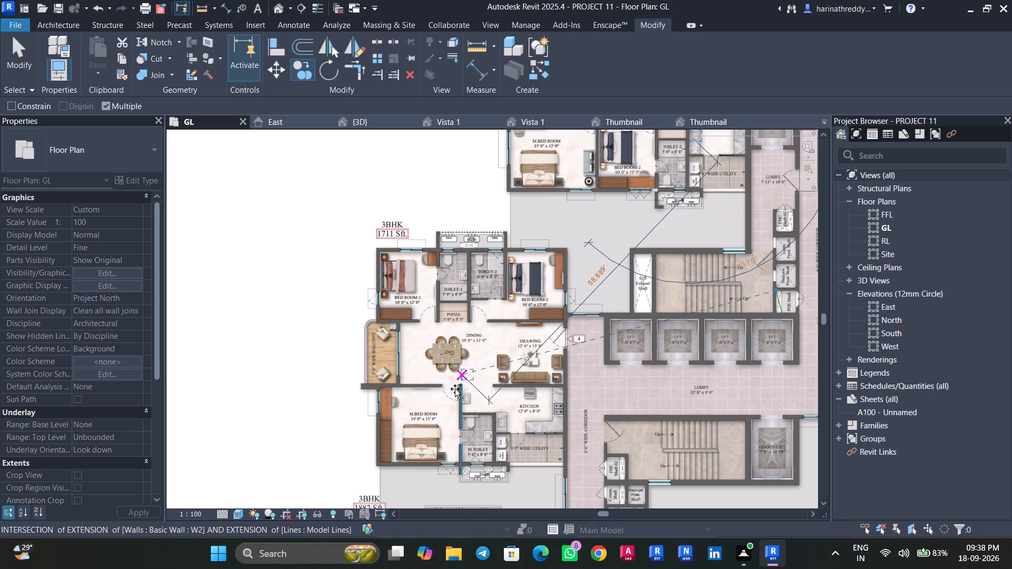
pyautogui.moveTo(469, 369); pyautogui.dragTo(459, 289, button='middle')
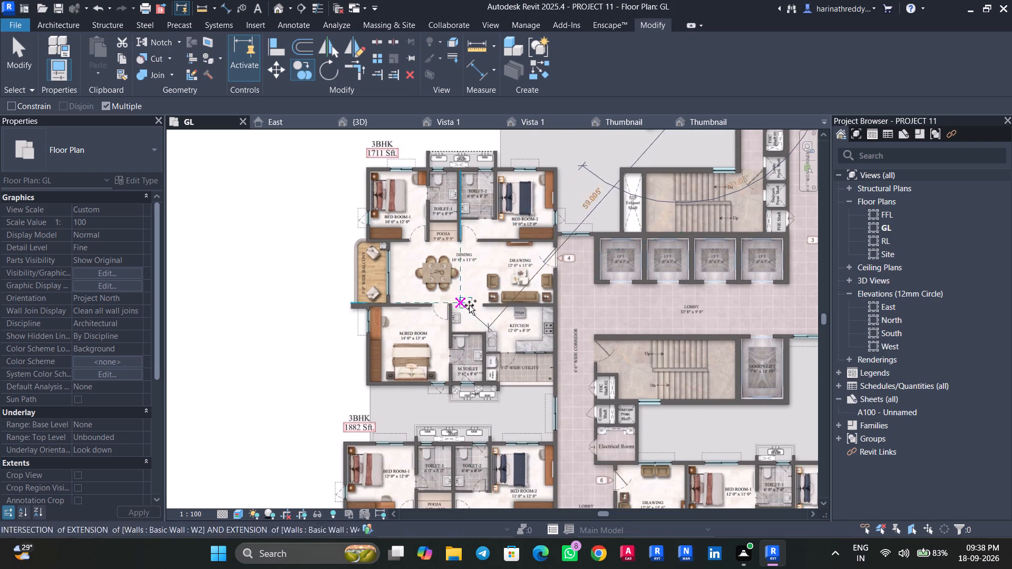
pyautogui.scroll(13, 499, 337)
pyautogui.scroll(-1, 482, 351)
pyautogui.scroll(1, 482, 351)
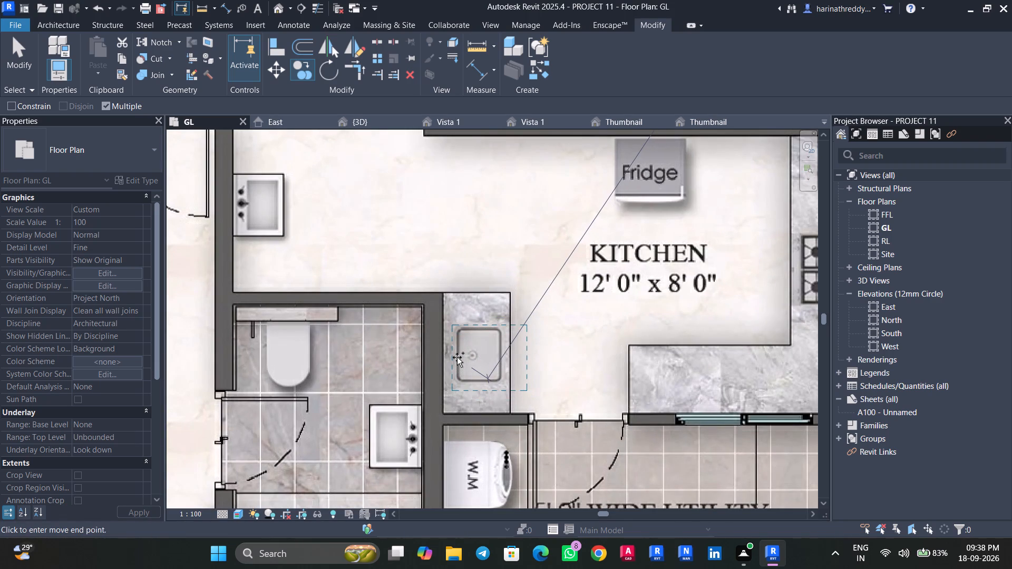
pyautogui.click(457, 357)
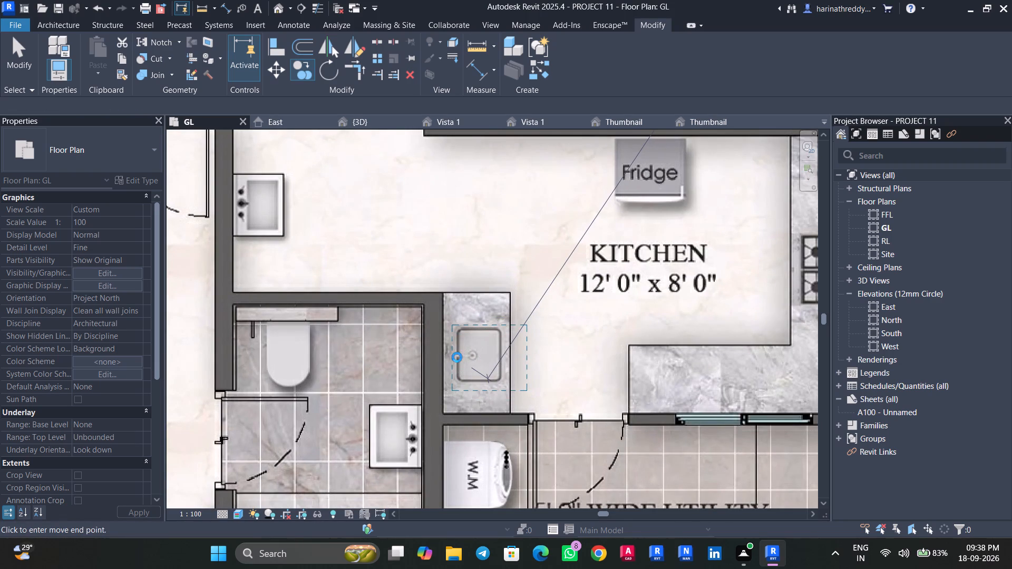
# Place another copy of the sink just south of the north counter in the 1858 Sft. flat's 9' 0" x 11' 0" kitchen.
pyautogui.scroll(-11, 457, 357)
pyautogui.moveTo(582, 413); pyautogui.dragTo(403, 191, button='middle')
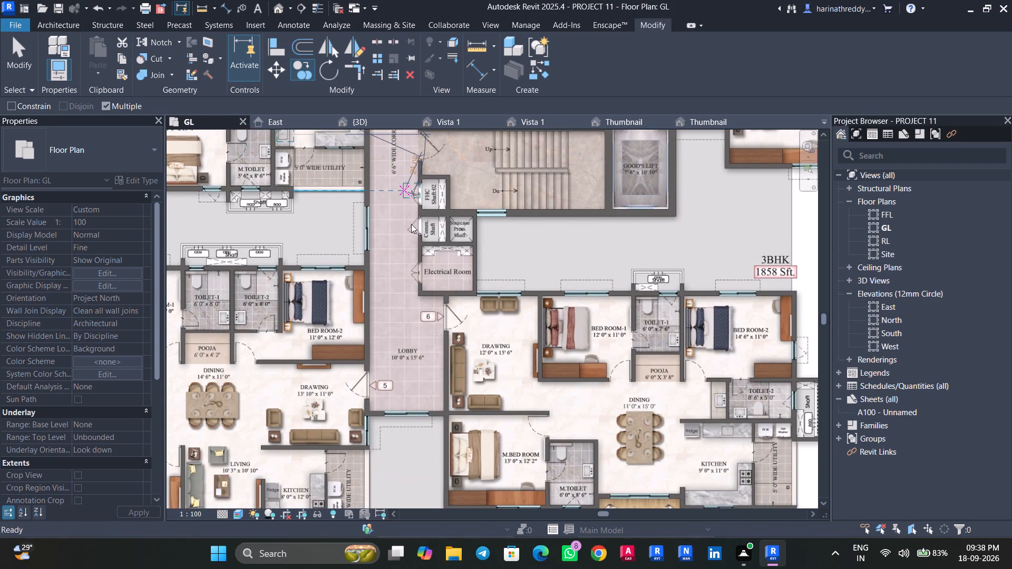
pyautogui.moveTo(608, 405); pyautogui.dragTo(505, 303, button='middle')
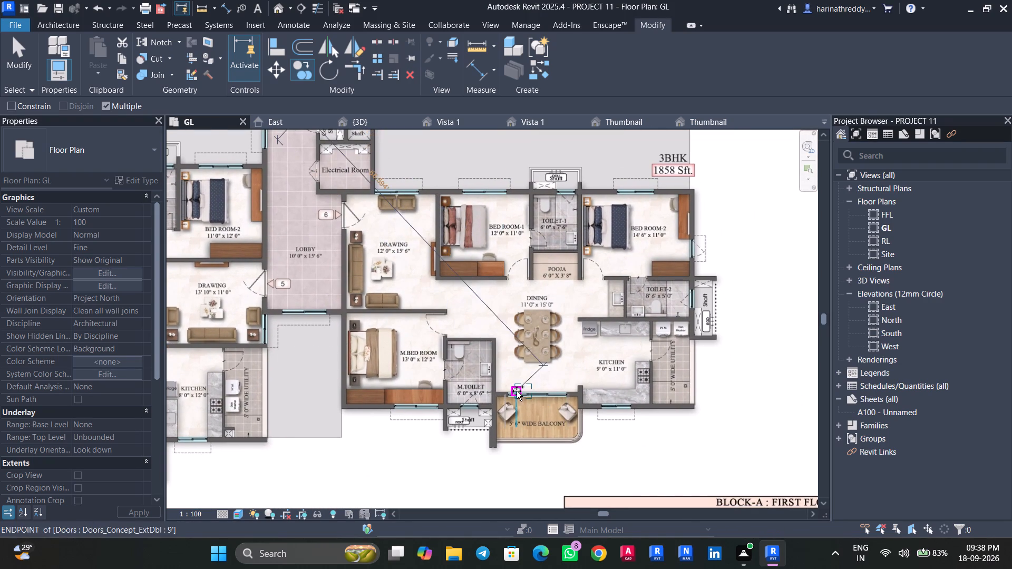
pyautogui.scroll(3, 618, 339)
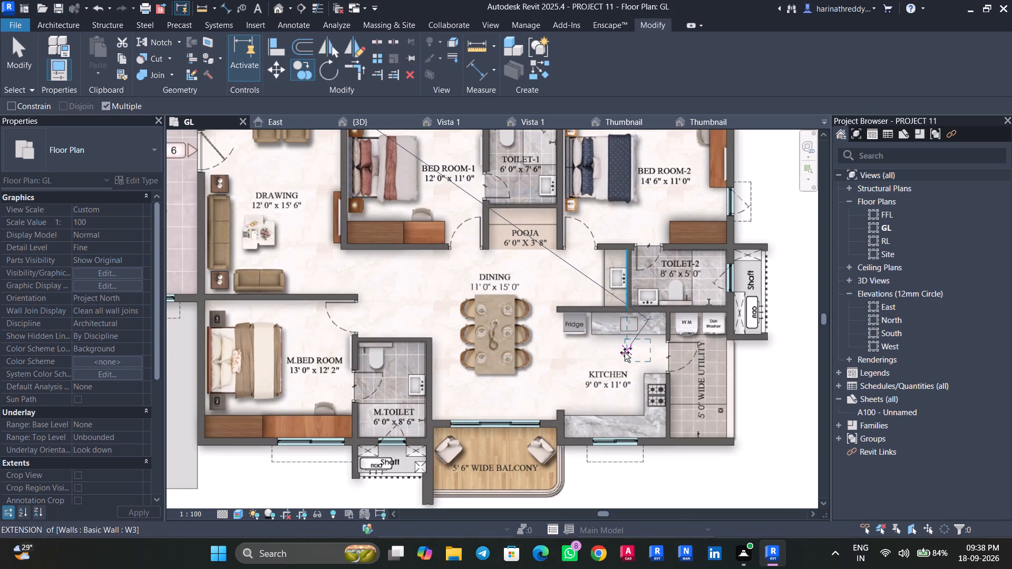
pyautogui.scroll(3, 625, 352)
pyautogui.click(621, 348)
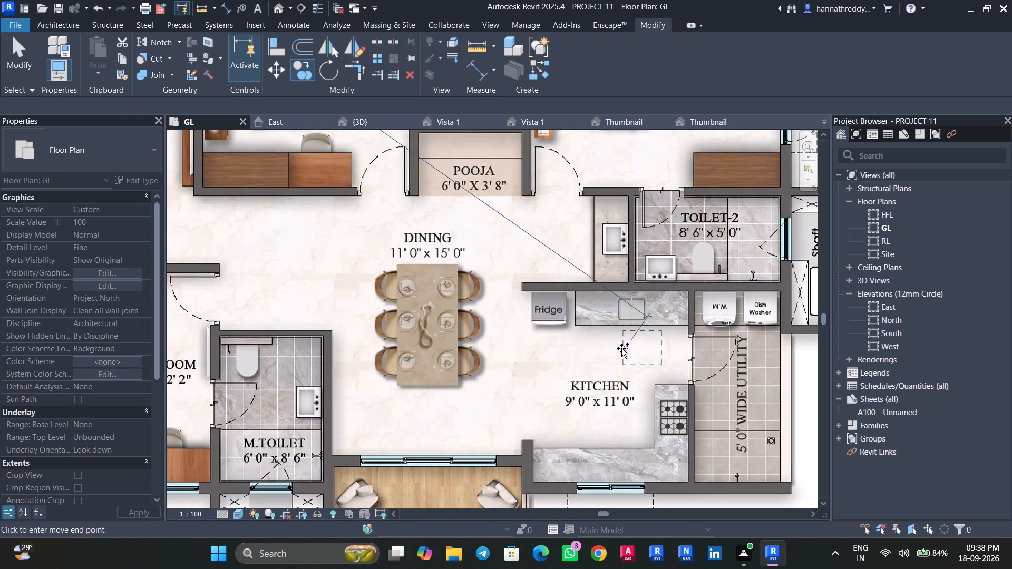
# Rotate the new sink in the 1858 Sft. flat's kitchen 90° clockwise so its tap side faces the north wall.
pyautogui.click(326, 66)
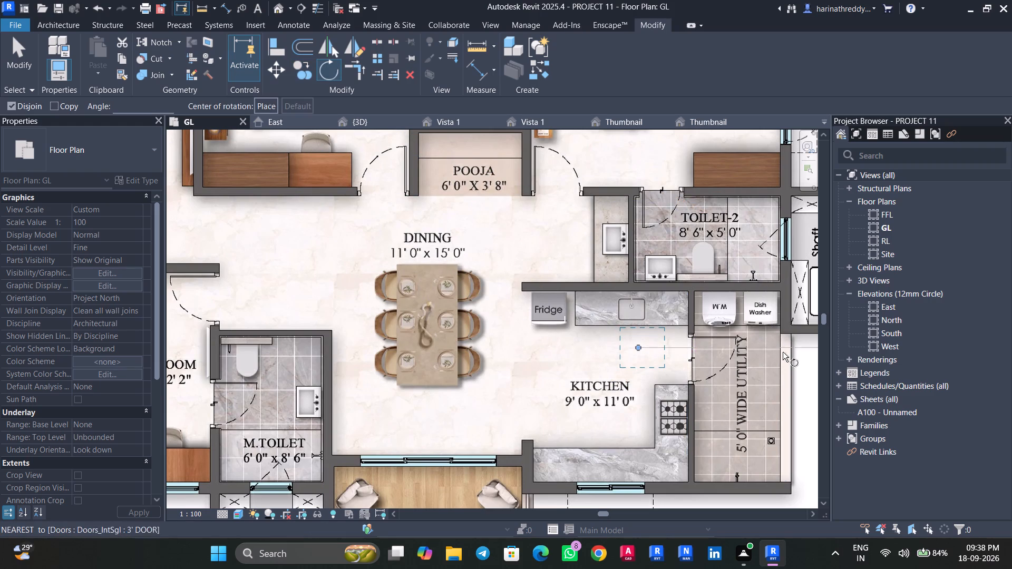
pyautogui.click(807, 351)
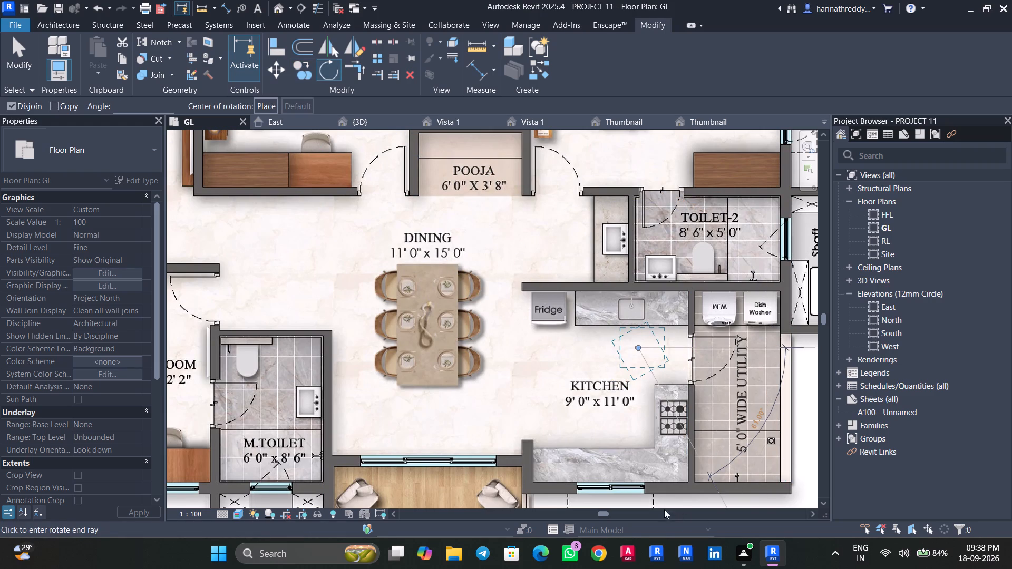
pyautogui.moveTo(664, 501); pyautogui.dragTo(632, 390, button='middle')
pyautogui.click(613, 444)
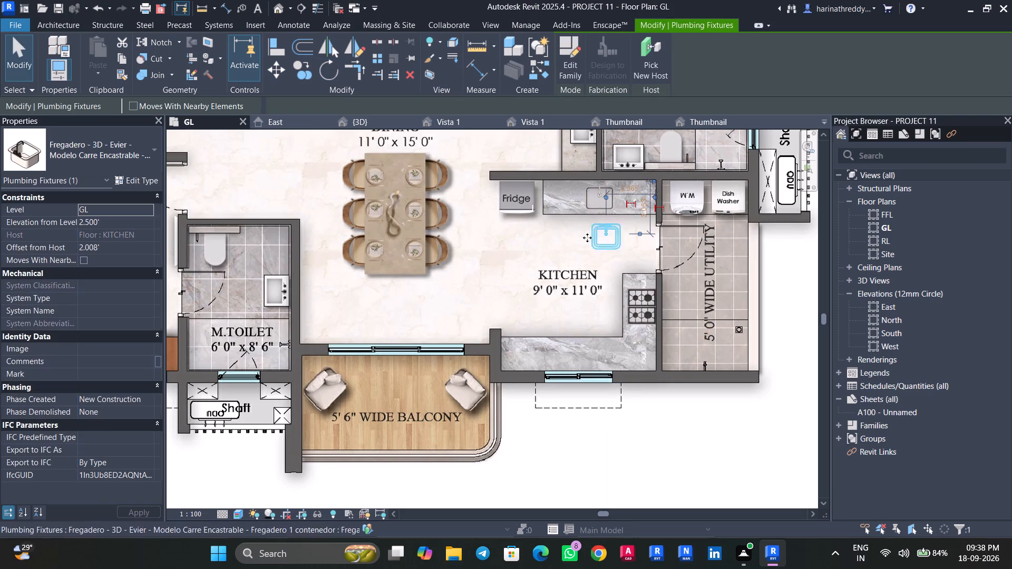
# Move the rotated sink from its back-edge midpoint onto the north counter beside the fridge, over the underlay's sink outline.
pyautogui.scroll(3, 585, 230)
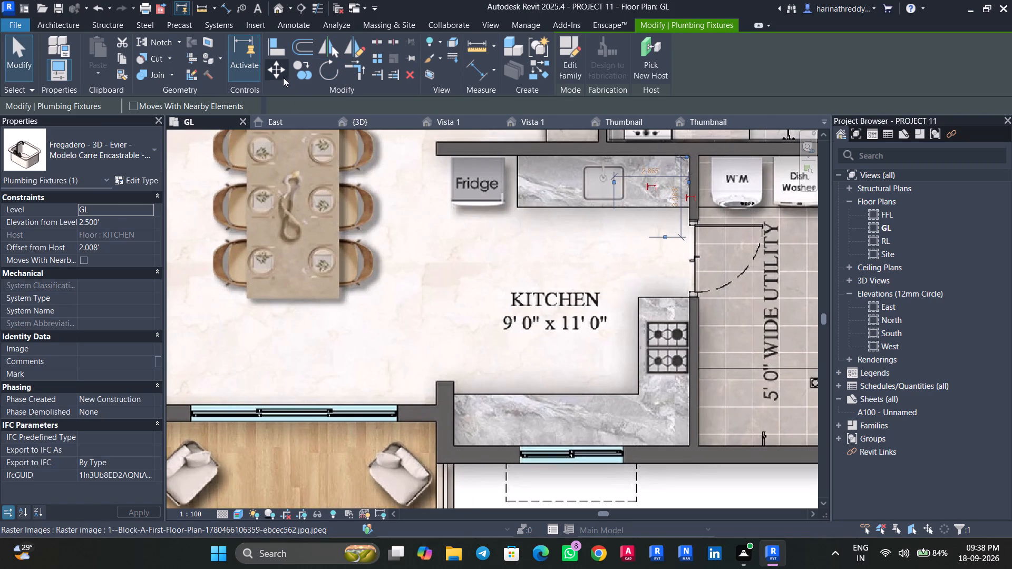
pyautogui.click(273, 68)
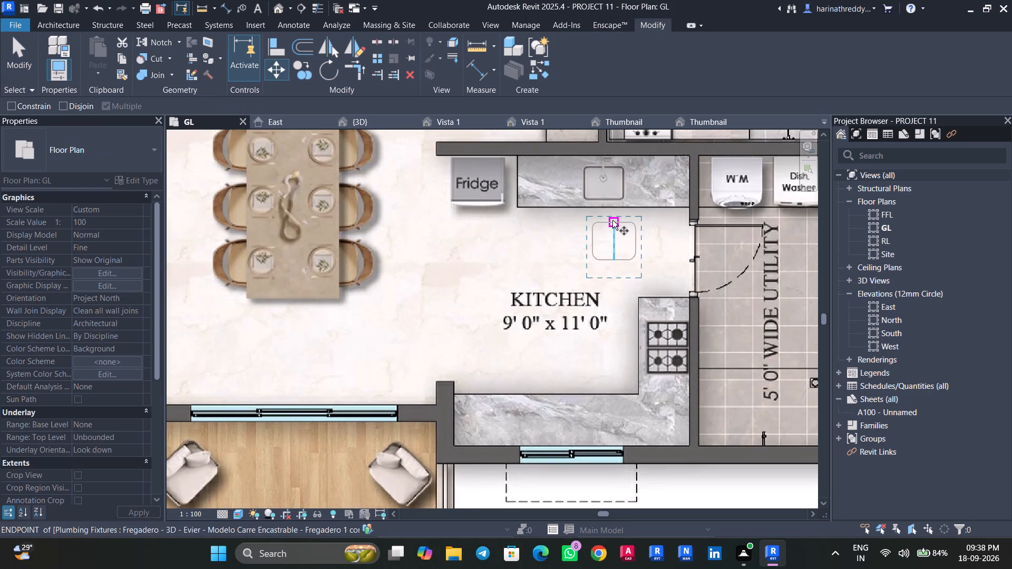
pyautogui.click(611, 221)
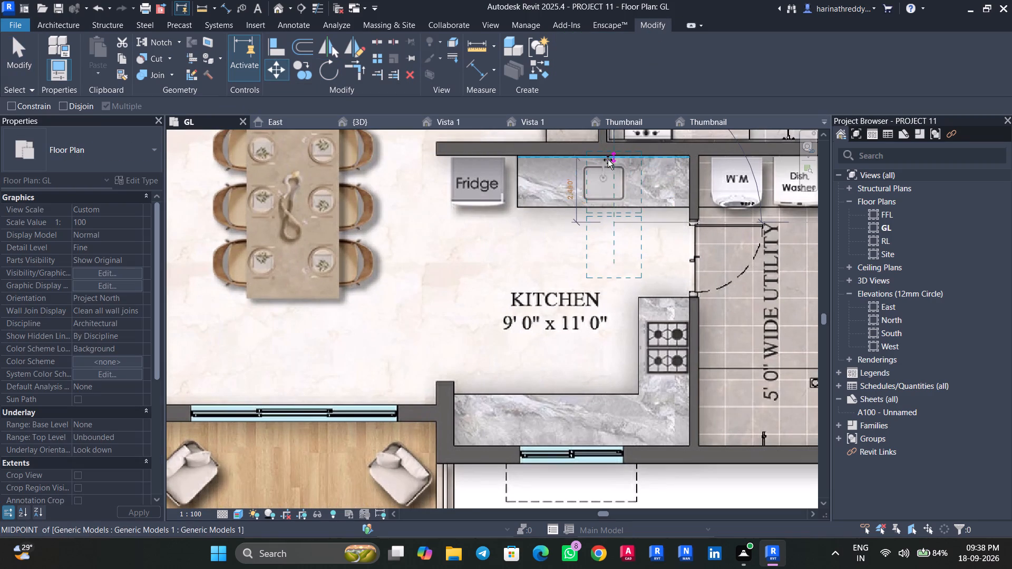
pyautogui.click(604, 158)
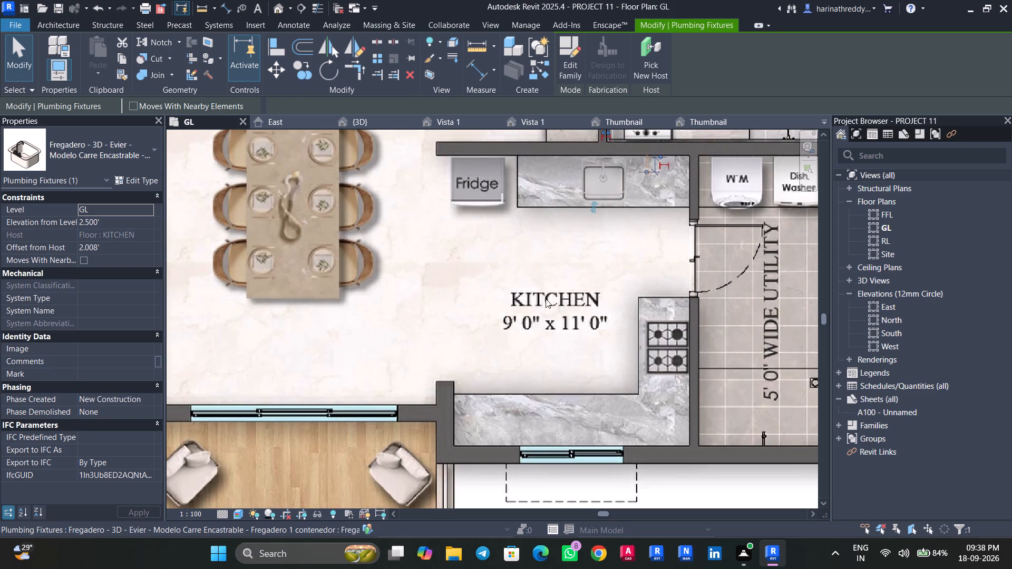
pyautogui.scroll(-5, 540, 279)
pyautogui.press('Escape')
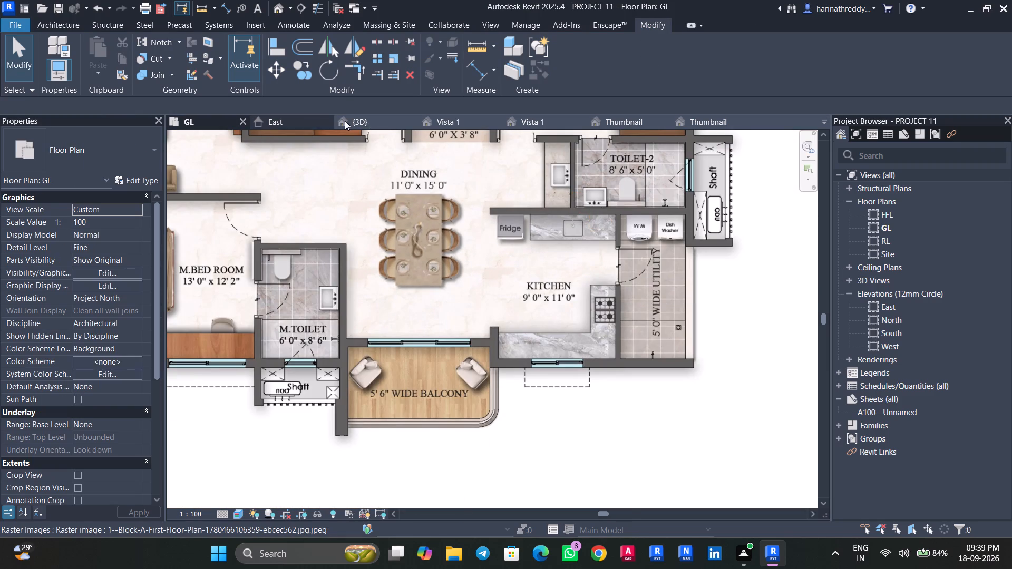
# Examine the flats and their kitchens in the 3D view from several angles to check the placed furnishings.
pyautogui.click(345, 121)
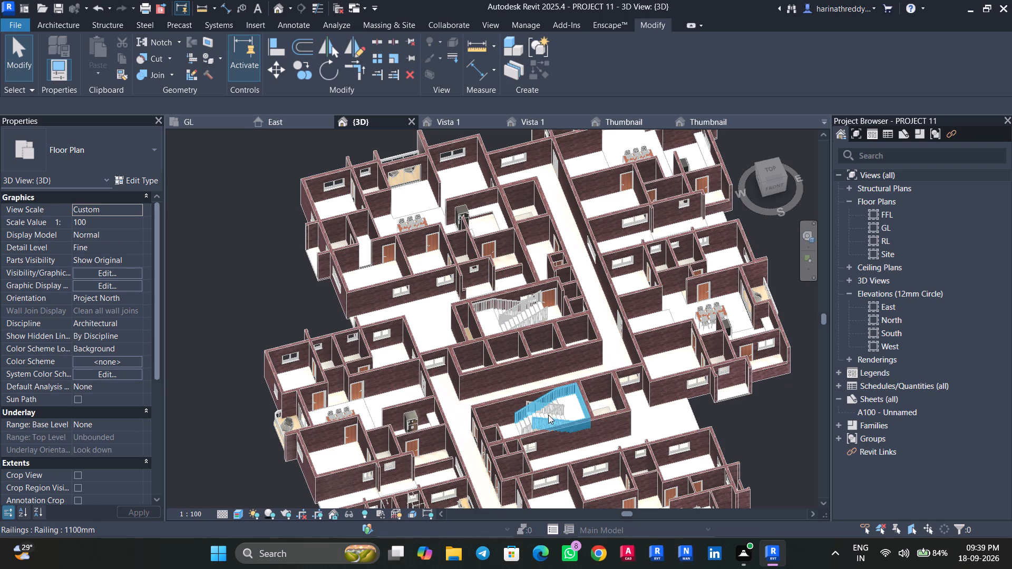
pyautogui.press('Escape')
pyautogui.scroll(4, 272, 323)
pyautogui.moveTo(275, 305); pyautogui.dragTo(216, 191, button='middle')
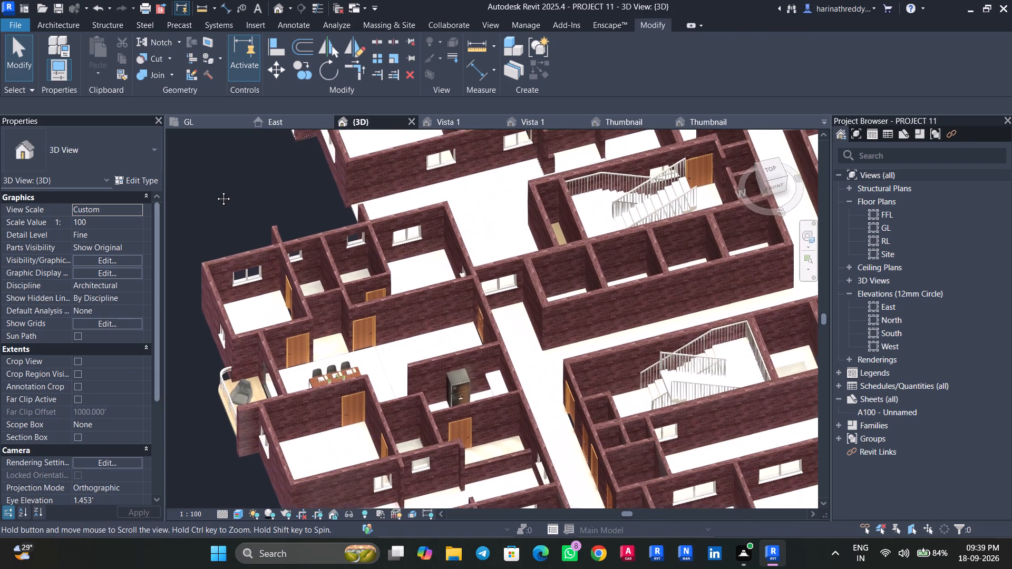
pyautogui.moveTo(216, 191); pyautogui.dragTo(274, 310, button='middle')
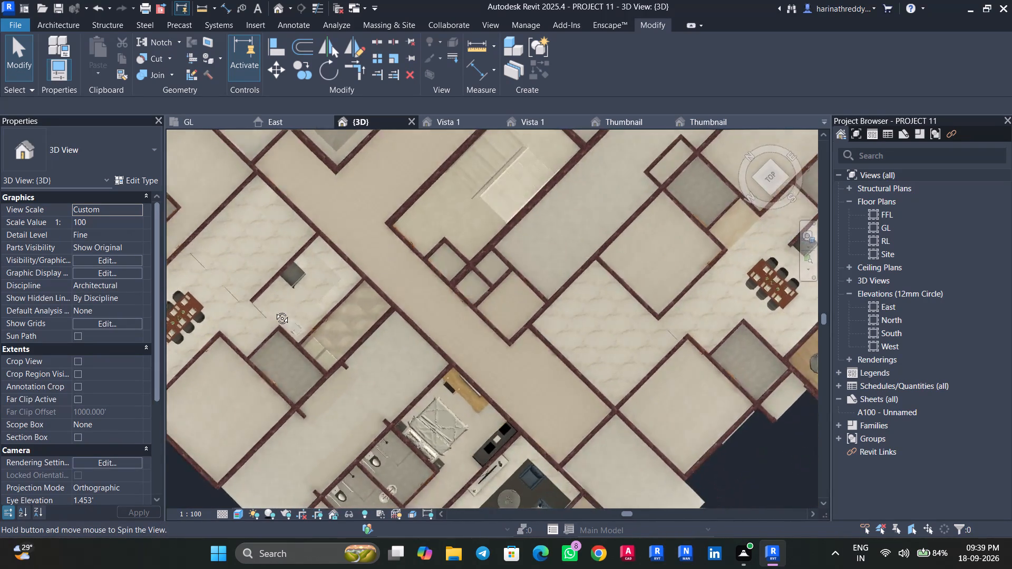
pyautogui.moveTo(274, 310); pyautogui.dragTo(251, 253, button='middle')
pyautogui.scroll(13, 339, 337)
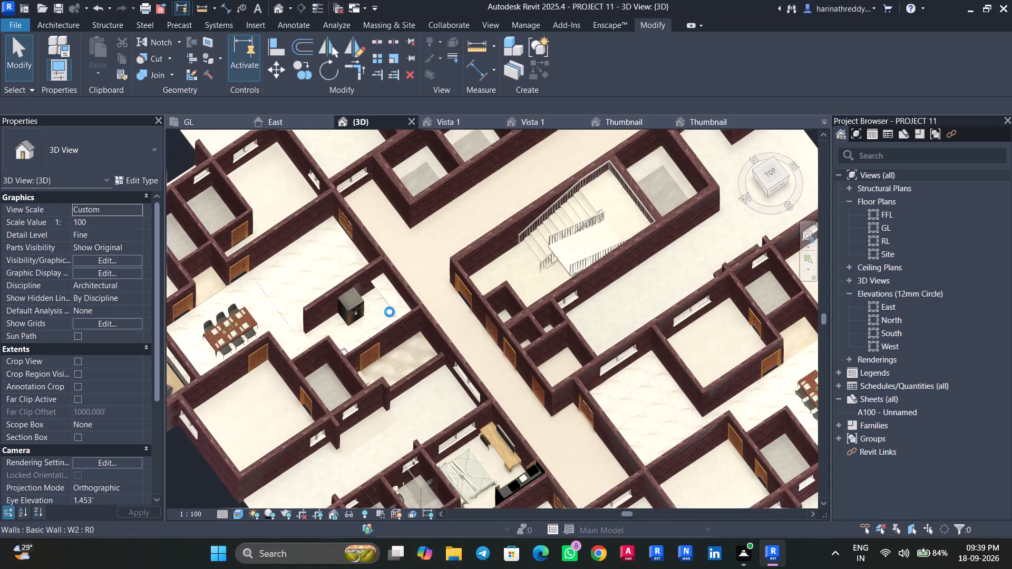
pyautogui.scroll(5, 384, 311)
pyautogui.scroll(-6, 395, 320)
pyautogui.keyDown('shift'); pyautogui.moveTo(391, 319); pyautogui.dragTo(345, 343, button='middle'); pyautogui.keyUp('shift')
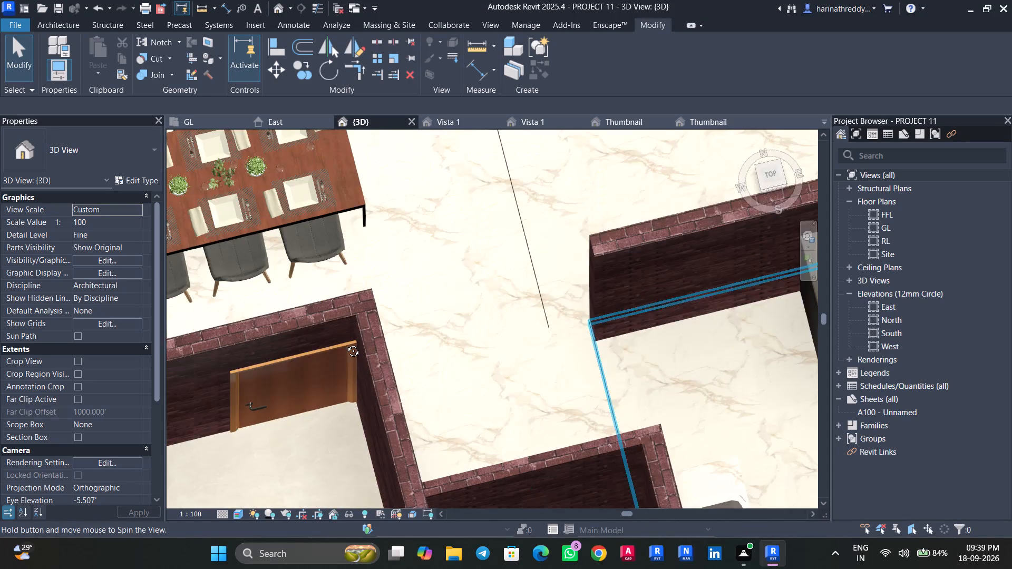
pyautogui.keyDown('shift'); pyautogui.moveTo(345, 343); pyautogui.dragTo(319, 349, button='middle'); pyautogui.keyUp('shift')
pyautogui.scroll(-4, 410, 453)
pyautogui.scroll(1, 412, 444)
pyautogui.scroll(-14, 412, 444)
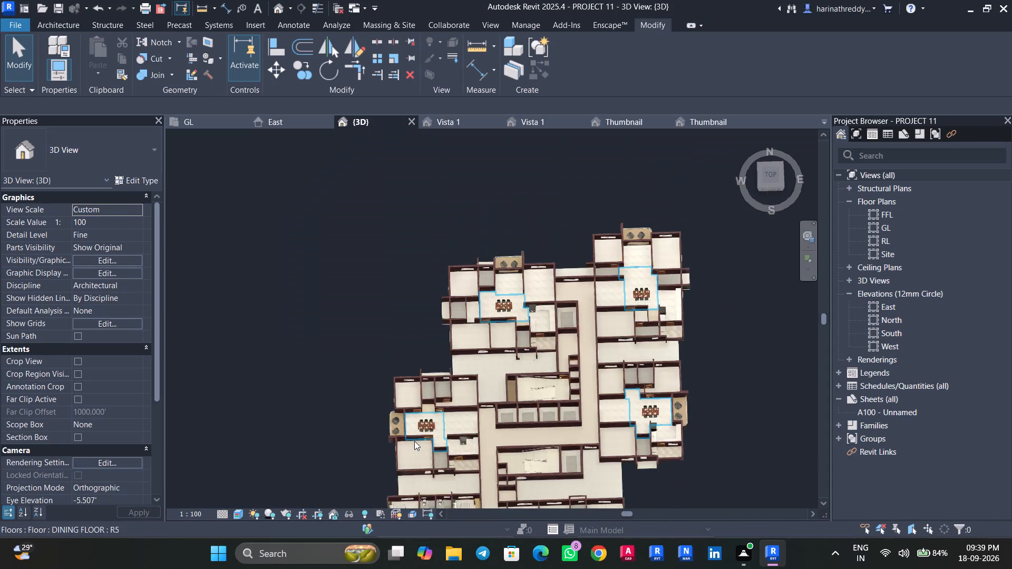
pyautogui.scroll(-4, 414, 441)
pyautogui.keyDown('shift'); pyautogui.moveTo(721, 488); pyautogui.dragTo(598, 376, button='middle'); pyautogui.keyUp('shift')
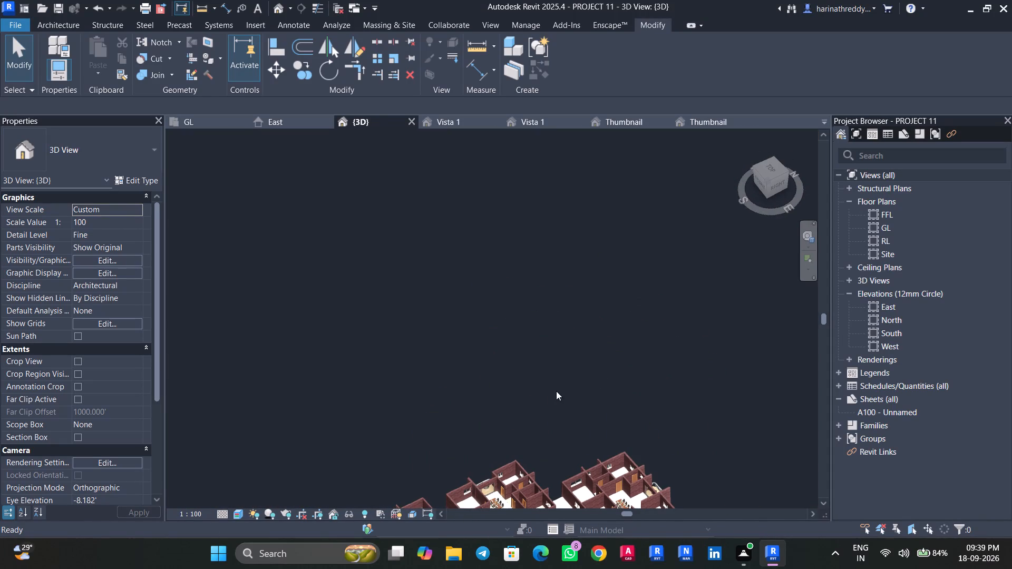
pyautogui.moveTo(544, 398); pyautogui.dragTo(597, 194, button='middle')
pyautogui.scroll(5, 553, 408)
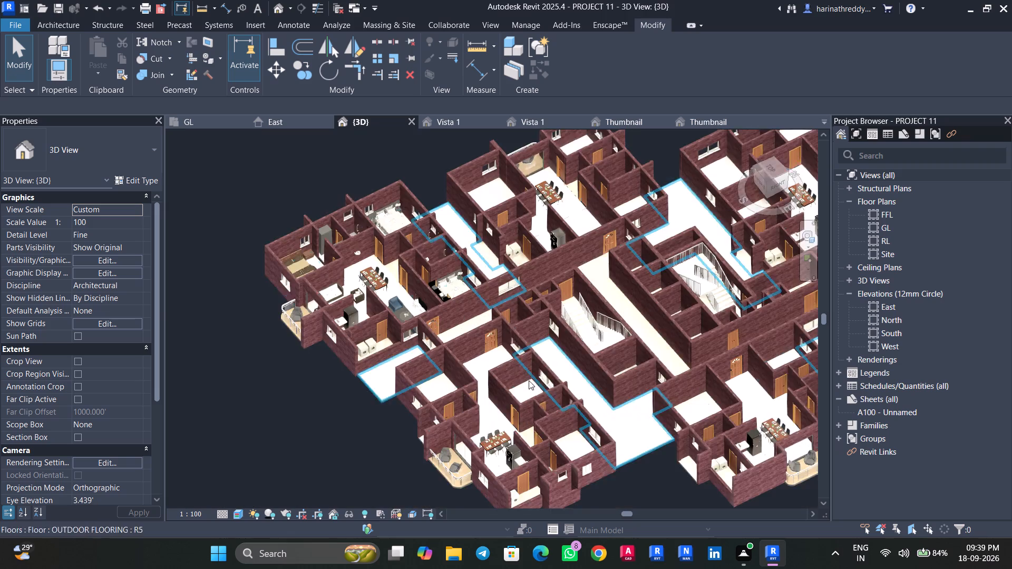
pyautogui.scroll(4, 529, 380)
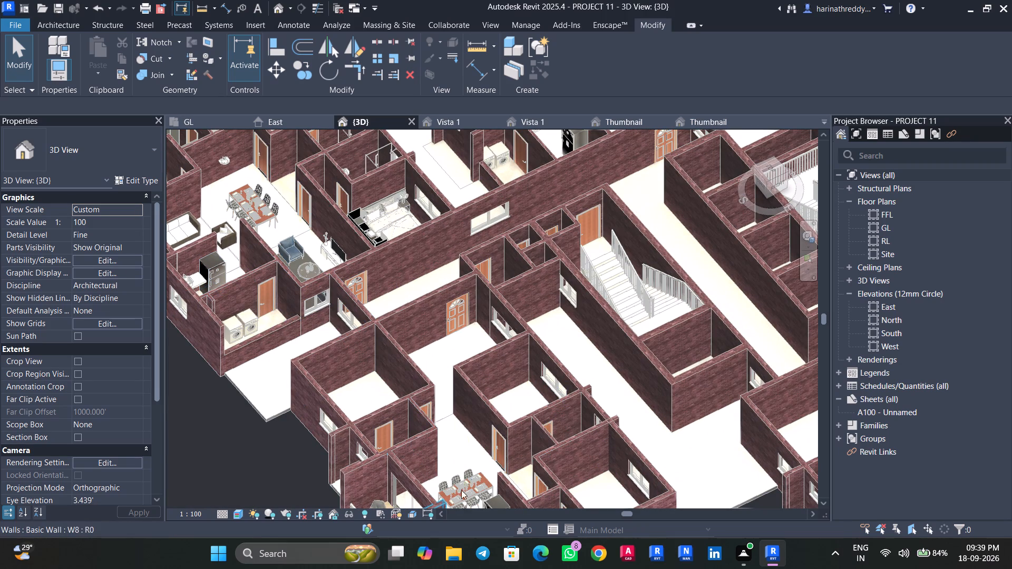
pyautogui.moveTo(456, 447); pyautogui.dragTo(407, 298, button='middle')
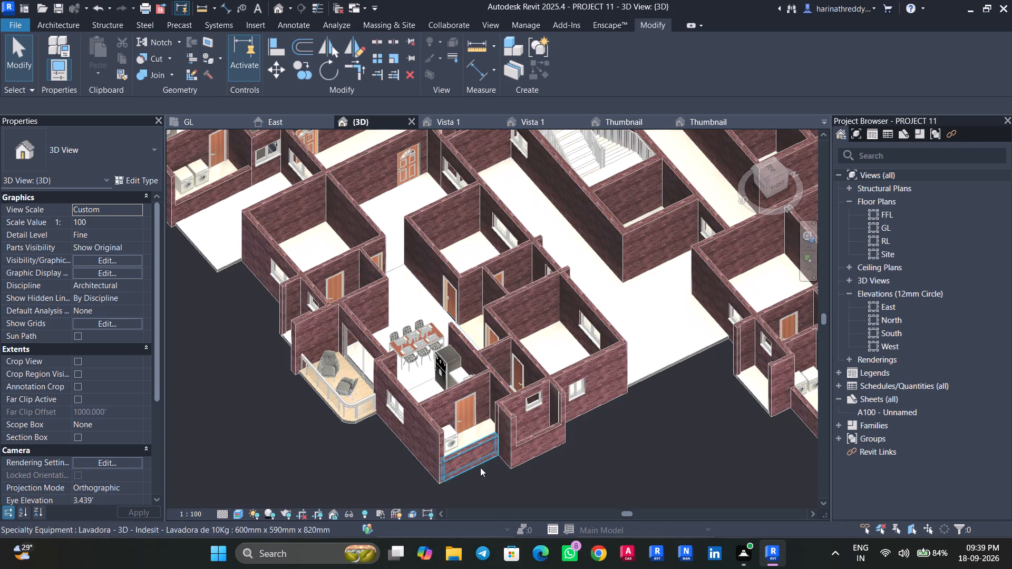
pyautogui.keyDown('shift'); pyautogui.moveTo(421, 370); pyautogui.dragTo(411, 418, button='middle'); pyautogui.keyUp('shift')
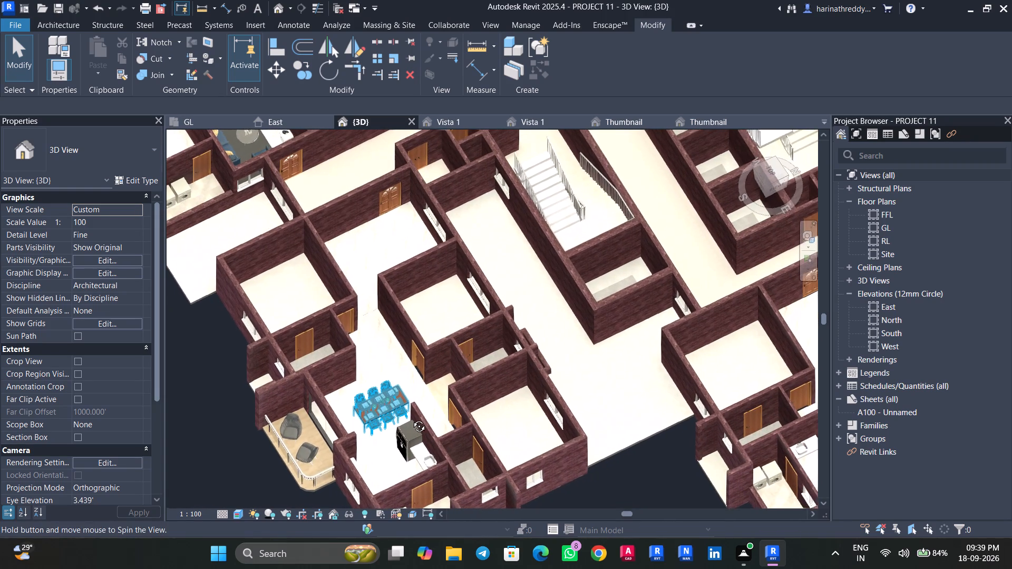
pyautogui.keyDown('shift'); pyautogui.moveTo(411, 418); pyautogui.dragTo(411, 418, button='middle'); pyautogui.keyUp('shift')
pyautogui.scroll(-7, 238, 462)
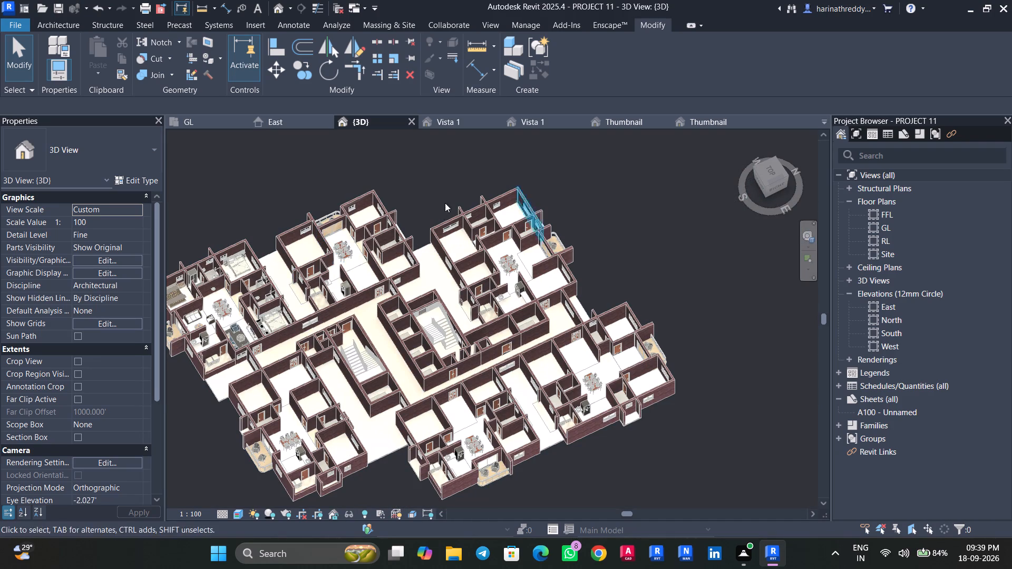
# In the GL plan, copy the 1882 Sft. flat's cooktop onto the east counter of the 1858 Sft. flat's kitchen, using Multiple.
pyautogui.click(197, 125)
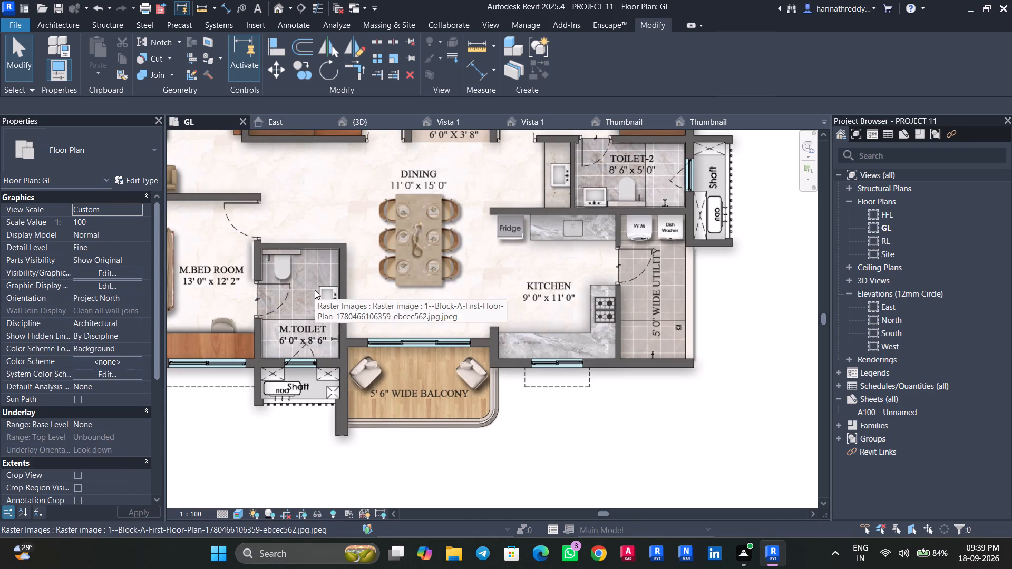
pyautogui.scroll(-6, 332, 328)
pyautogui.scroll(-4, 265, 349)
pyautogui.moveTo(252, 388); pyautogui.dragTo(321, 394, button='middle')
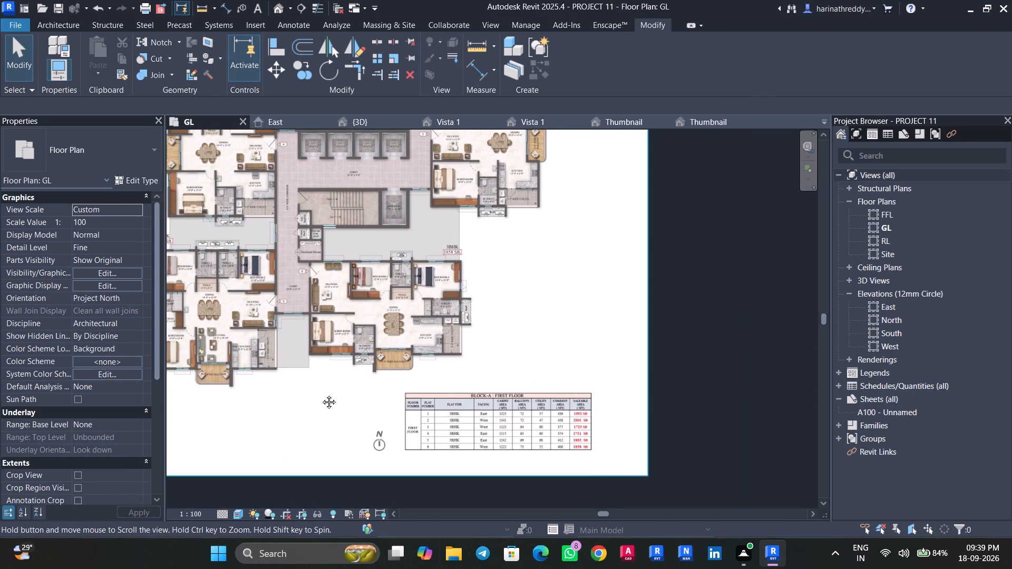
pyautogui.moveTo(321, 394); pyautogui.dragTo(332, 397, button='middle')
pyautogui.moveTo(279, 402); pyautogui.dragTo(340, 407, button='middle')
pyautogui.scroll(7, 335, 350)
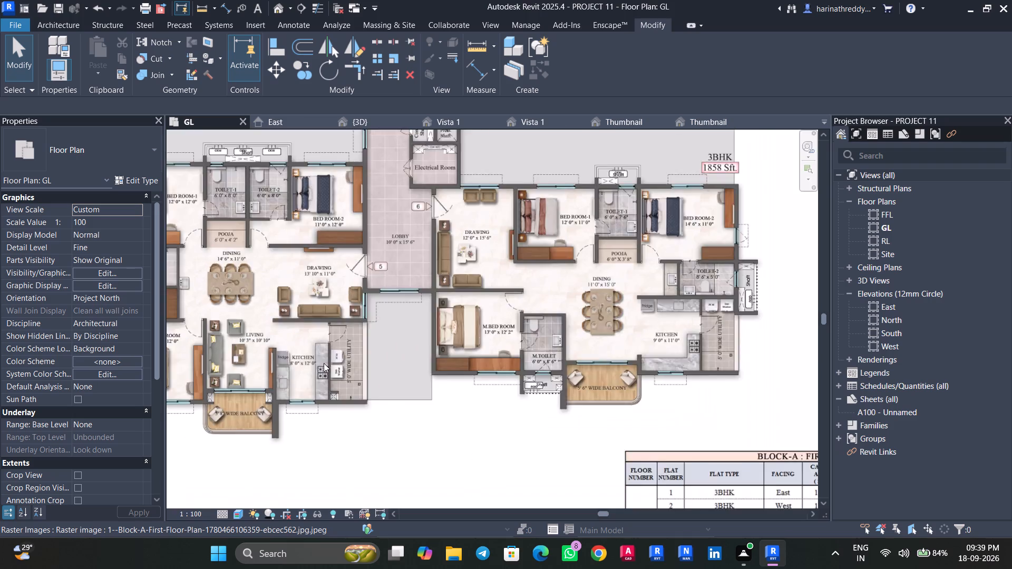
pyautogui.scroll(3, 324, 363)
pyautogui.press('Tab')
pyautogui.click(323, 374)
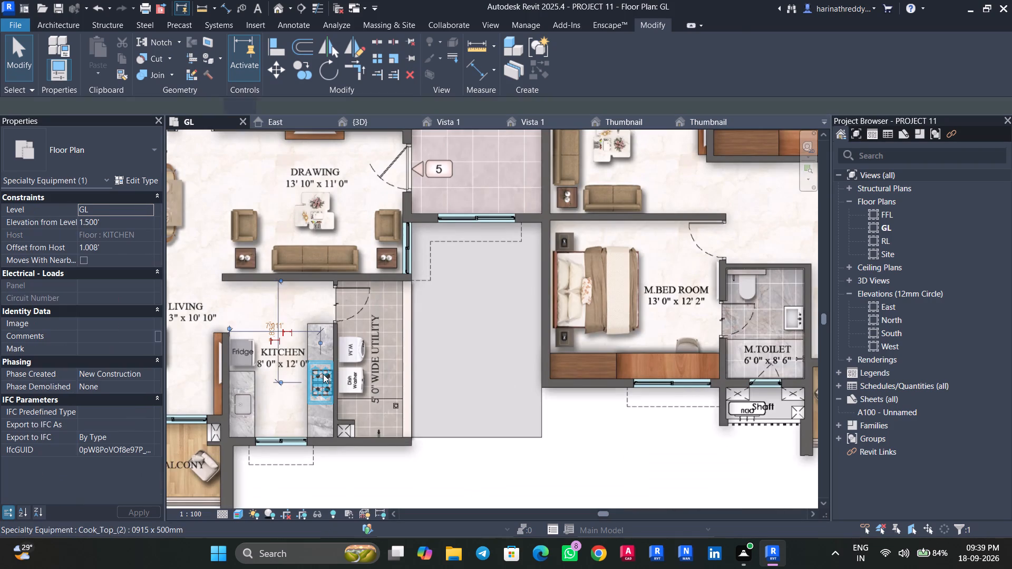
pyautogui.click(303, 72)
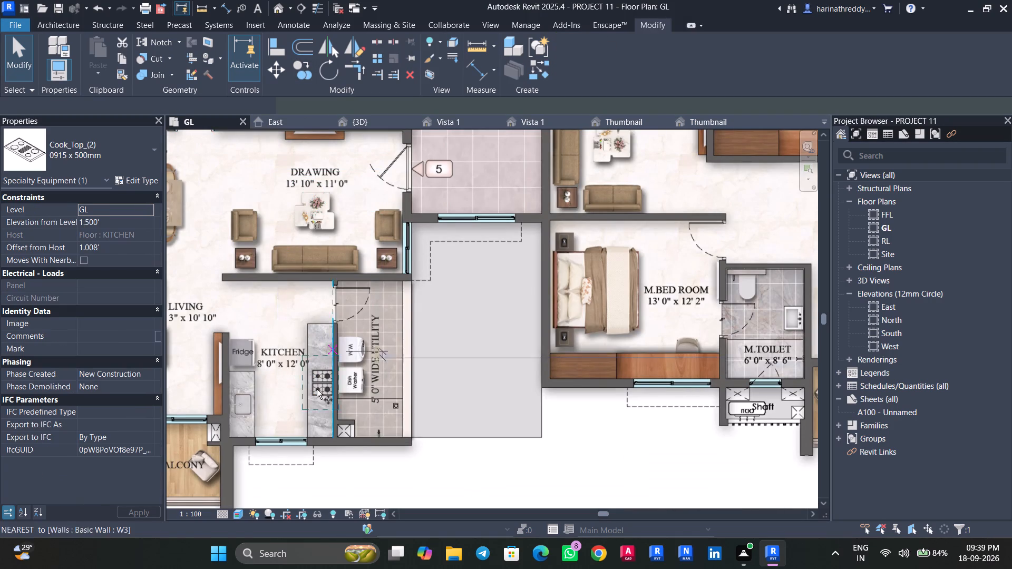
pyautogui.scroll(7, 321, 389)
pyautogui.click(346, 376)
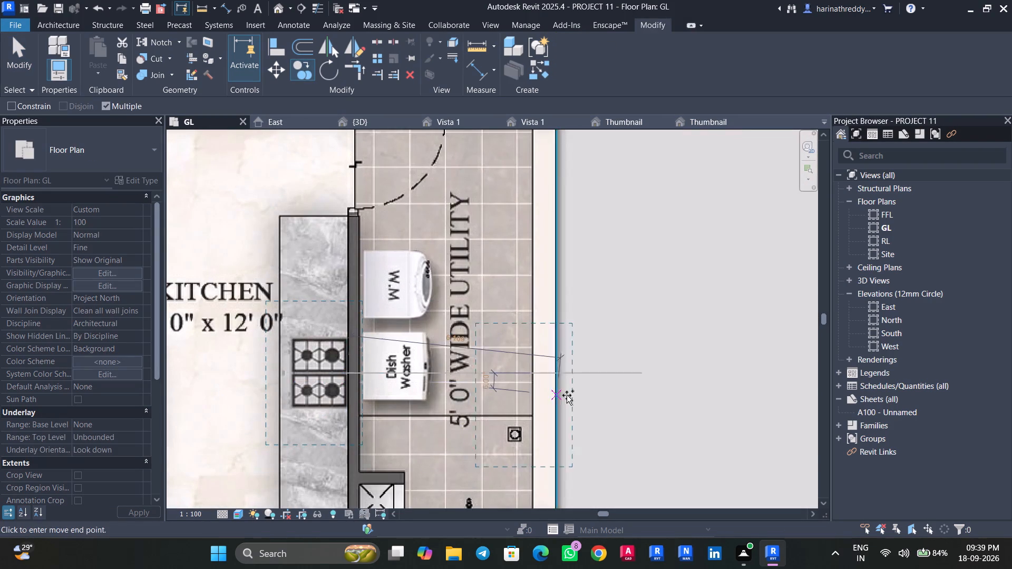
pyautogui.scroll(-9, 567, 395)
pyautogui.moveTo(675, 376); pyautogui.dragTo(222, 427, button='middle')
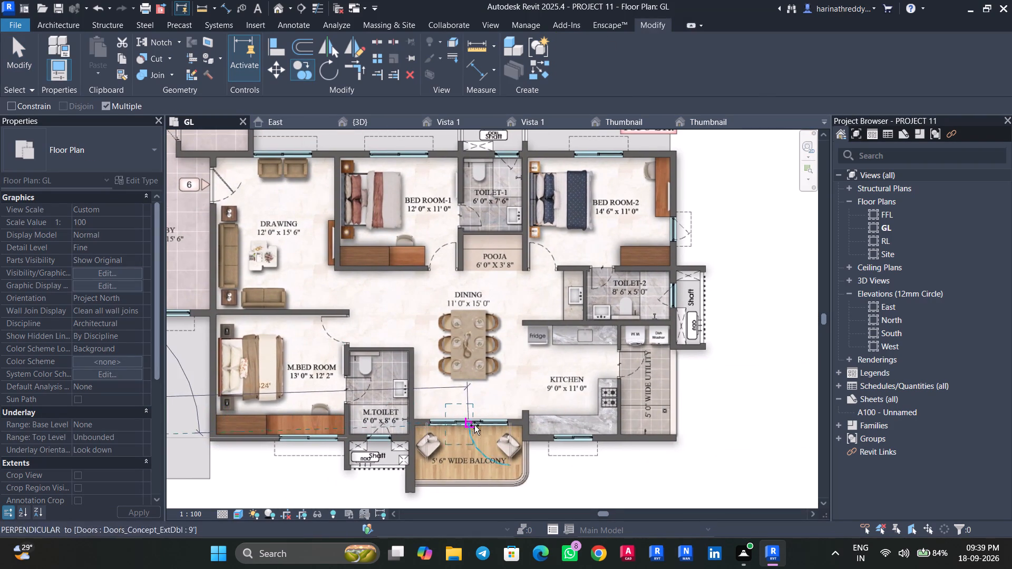
pyautogui.scroll(9, 633, 394)
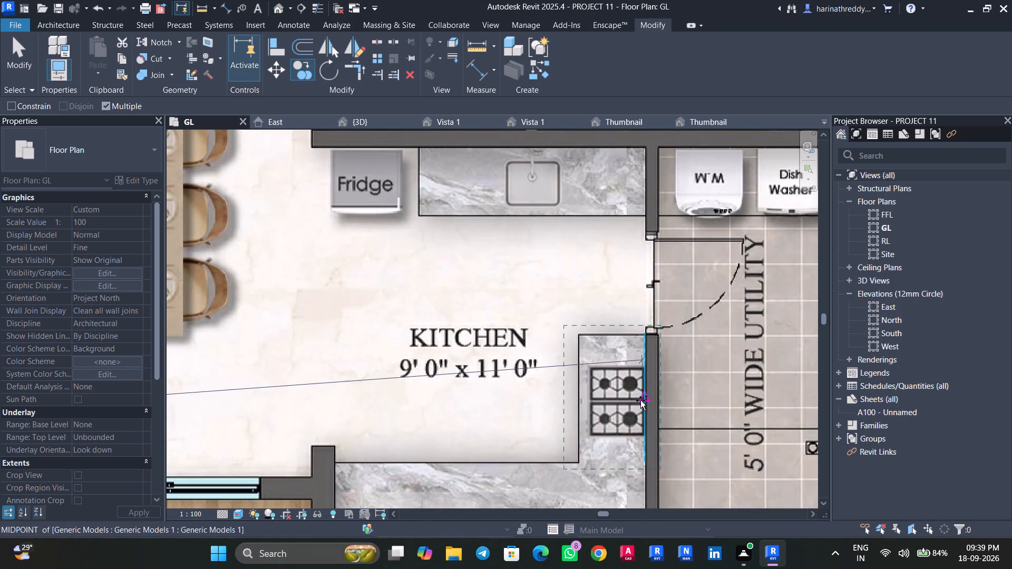
pyautogui.click(642, 400)
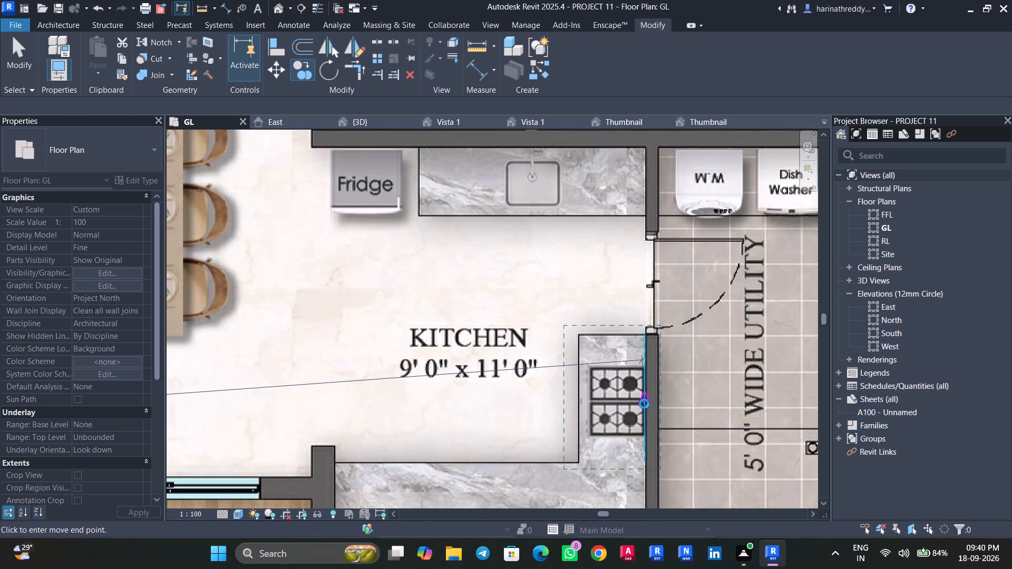
# Place another cooktop copy on the east counter of flat 3's 12' 0" x 8' 0" kitchen, over the underlay's cooktop outline.
pyautogui.scroll(-11, 557, 447)
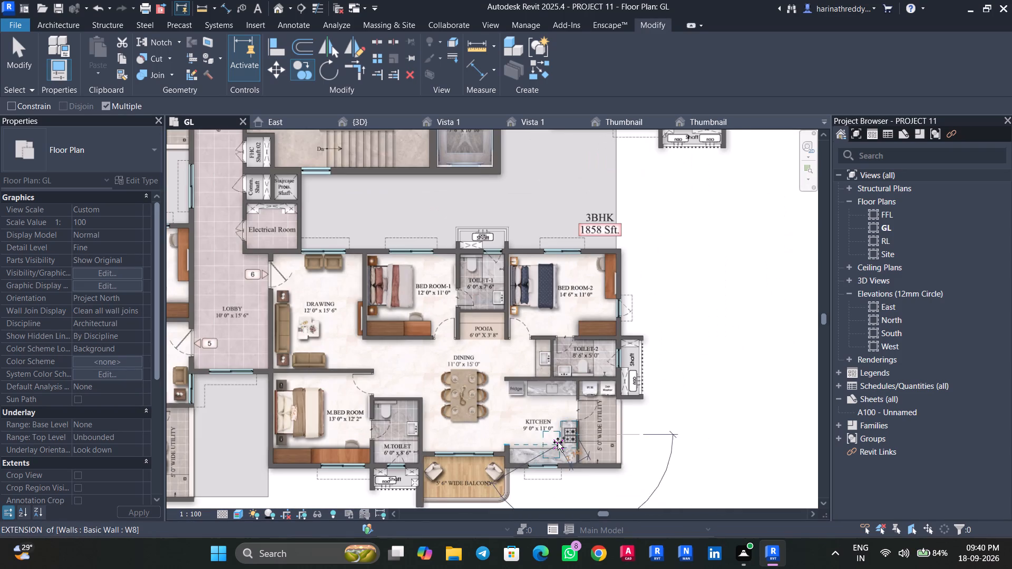
pyautogui.scroll(-2, 558, 442)
pyautogui.moveTo(667, 335); pyautogui.dragTo(659, 470, button='middle')
pyautogui.scroll(4, 722, 270)
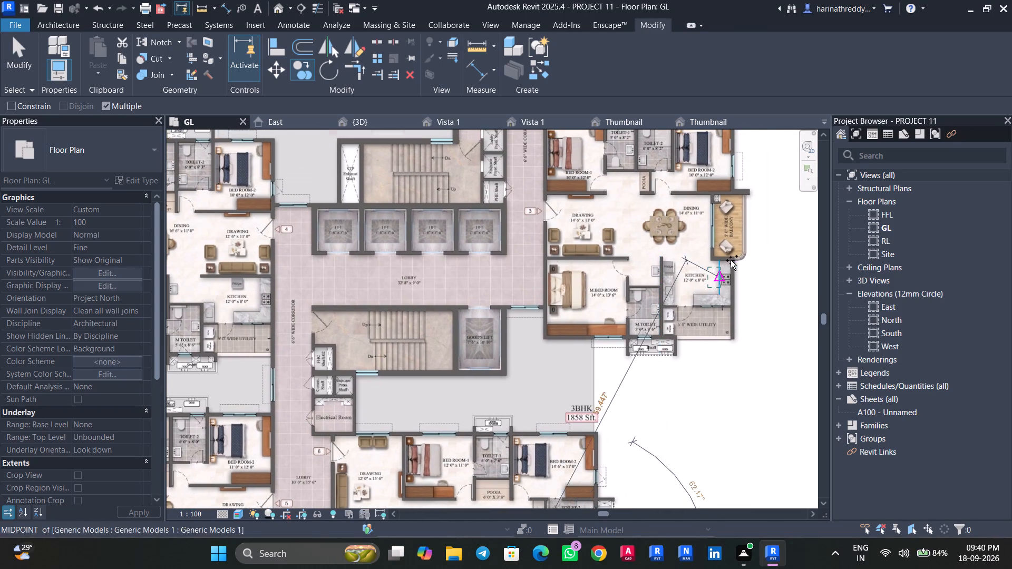
pyautogui.scroll(7, 731, 260)
pyautogui.click(743, 326)
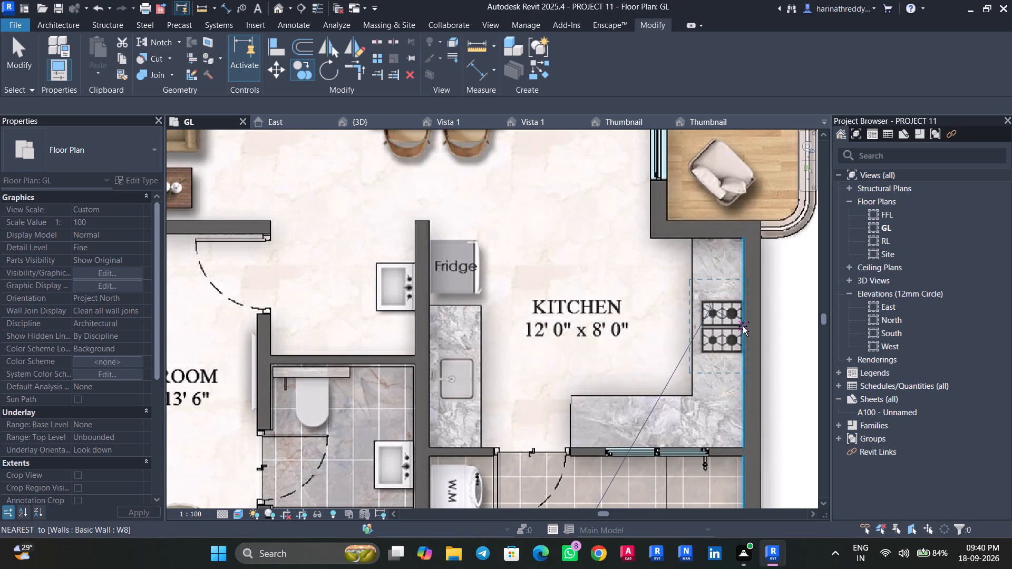
# Place another cooktop copy against the east wall of the 2001 Sft. flat's 8' 8" x 14' 4" kitchen, over the underlay's cooktop.
pyautogui.scroll(-7, 743, 326)
pyautogui.moveTo(761, 305); pyautogui.dragTo(750, 367, button='middle')
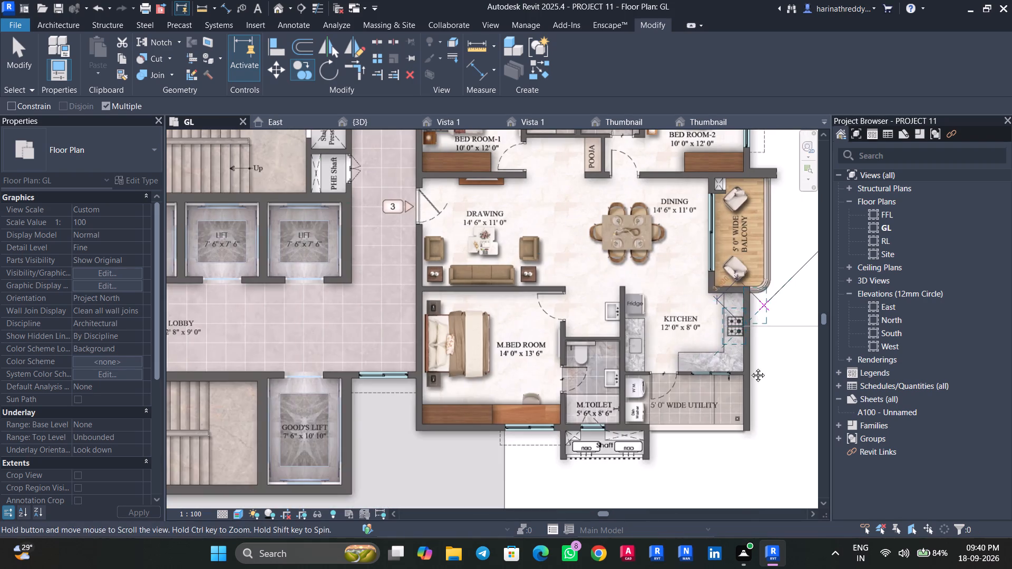
pyautogui.moveTo(750, 367); pyautogui.dragTo(739, 475, button='middle')
pyautogui.moveTo(778, 222); pyautogui.dragTo(782, 432, button='middle')
pyautogui.moveTo(755, 322); pyautogui.dragTo(756, 447, button='middle')
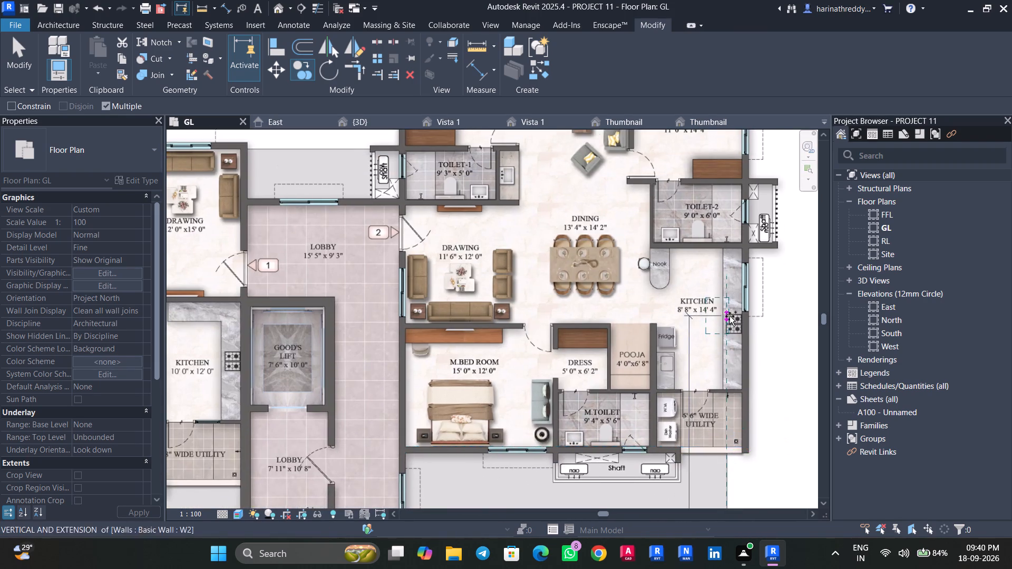
pyautogui.scroll(10, 731, 315)
pyautogui.click(767, 344)
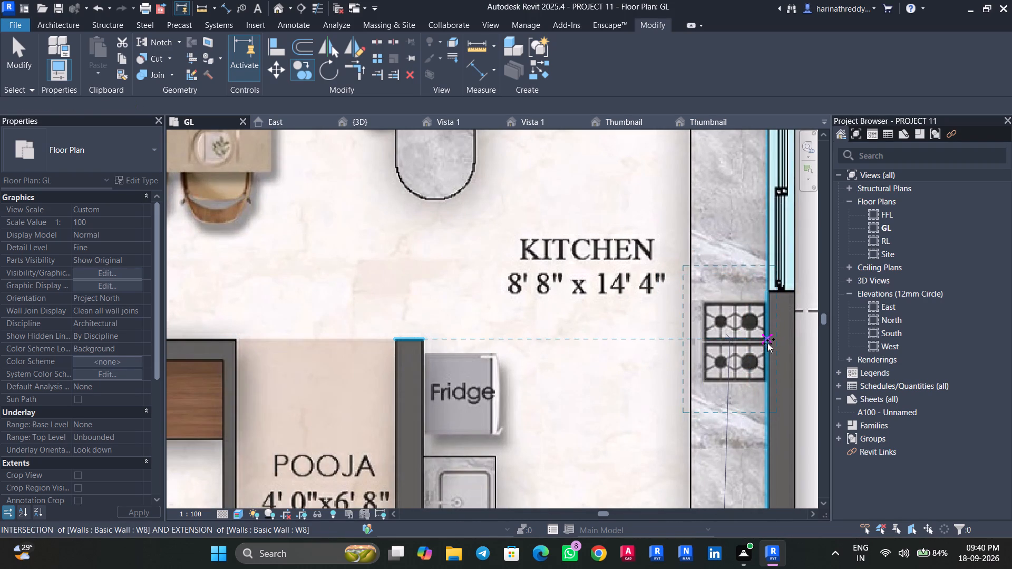
# Place another cooktop copy on the east counter of flat 1's 10' 0" x 12' 0" kitchen, over the underlay's cooktop outline.
pyautogui.scroll(-1, 611, 409)
pyautogui.scroll(1, 611, 409)
pyautogui.scroll(-2, 611, 409)
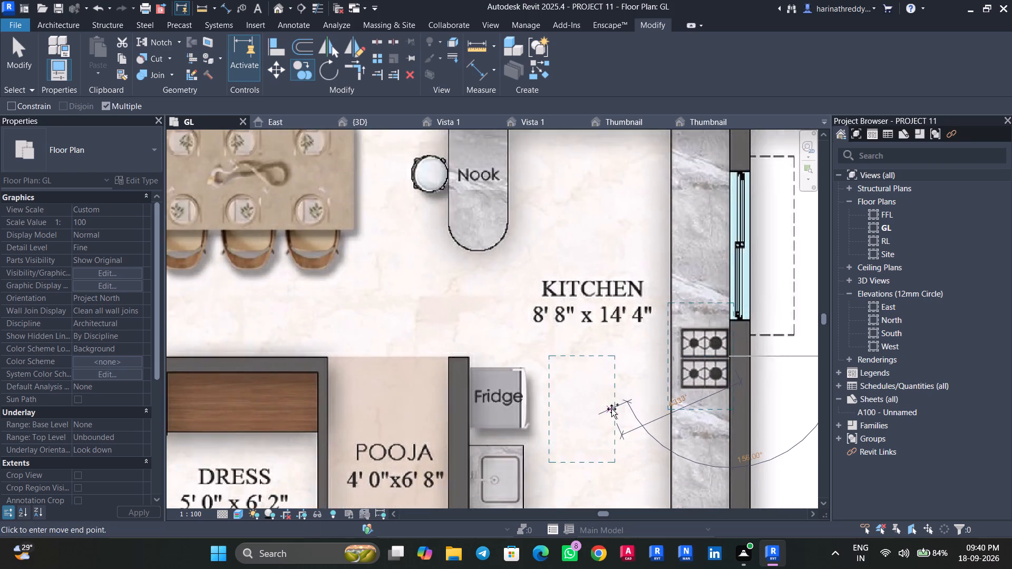
pyautogui.scroll(-10, 611, 409)
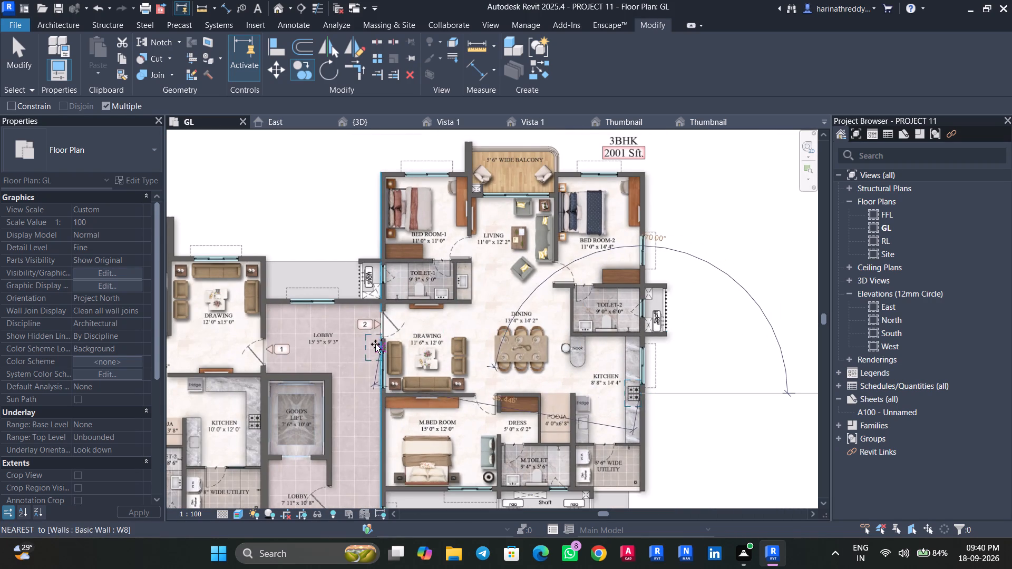
pyautogui.moveTo(375, 344); pyautogui.dragTo(767, 261, button='middle')
pyautogui.scroll(11, 639, 328)
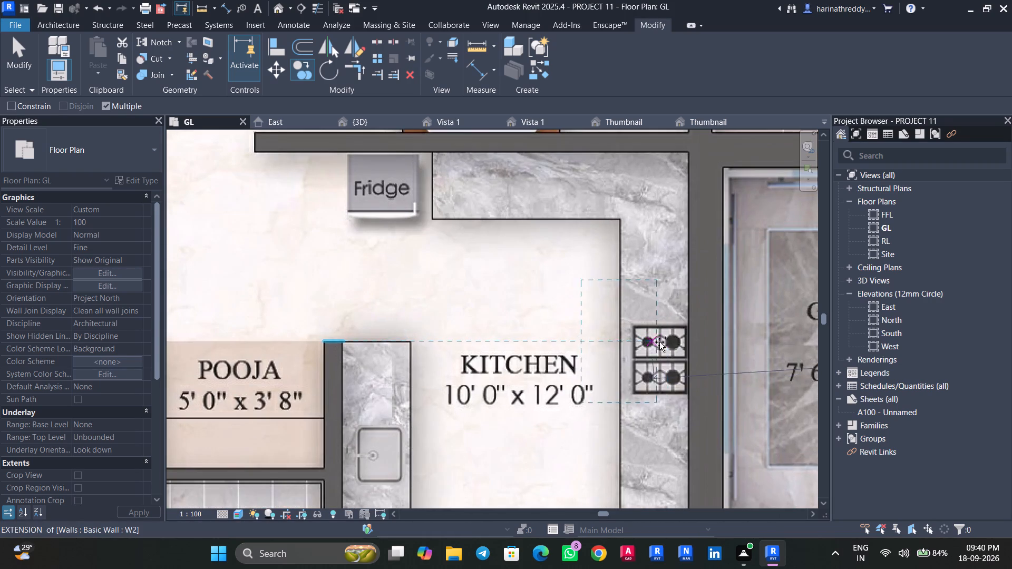
pyautogui.click(687, 359)
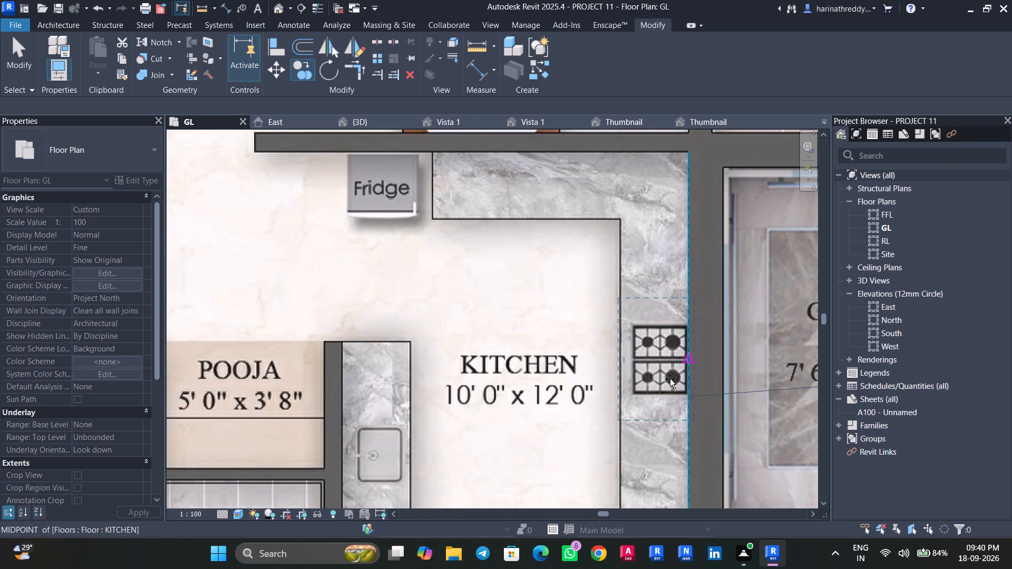
# Place the last cooktop copy on the east counter of the 1711 Sft. flat's 12' 0" x 8' 0" kitchen and end copying.
pyautogui.scroll(-12, 651, 392)
pyautogui.moveTo(602, 397); pyautogui.dragTo(623, 181, button='middle')
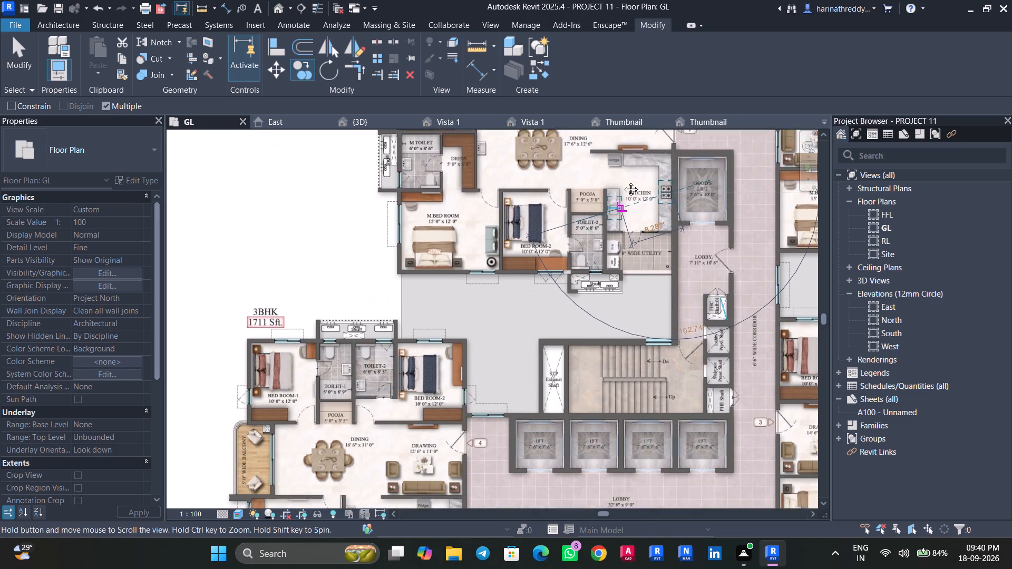
pyautogui.moveTo(623, 181); pyautogui.dragTo(628, 126, button='middle')
pyautogui.moveTo(513, 401); pyautogui.dragTo(587, 272, button='middle')
pyautogui.scroll(8, 557, 306)
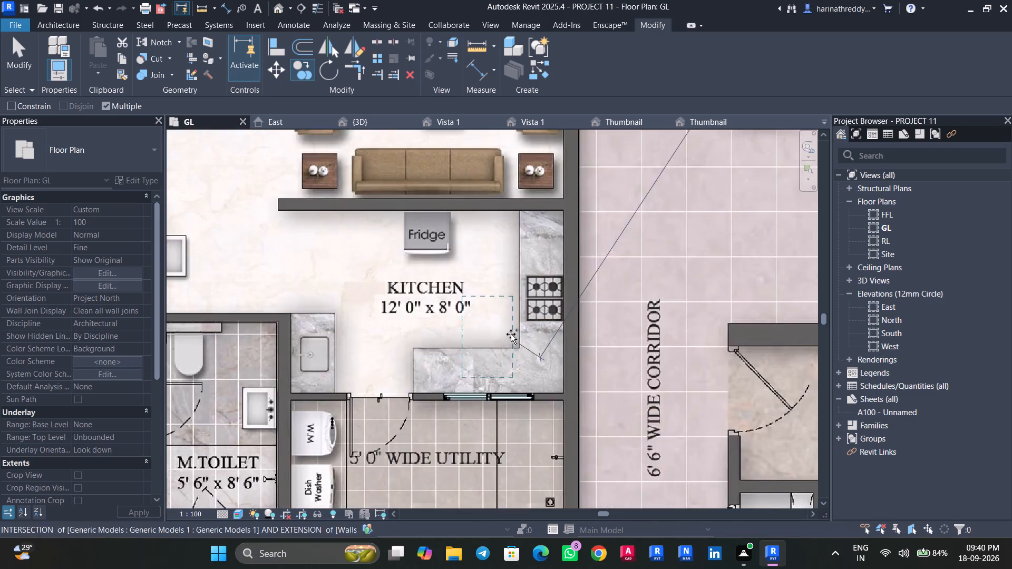
pyautogui.scroll(4, 511, 334)
pyautogui.scroll(-1, 514, 332)
pyautogui.scroll(1, 514, 332)
pyautogui.click(590, 282)
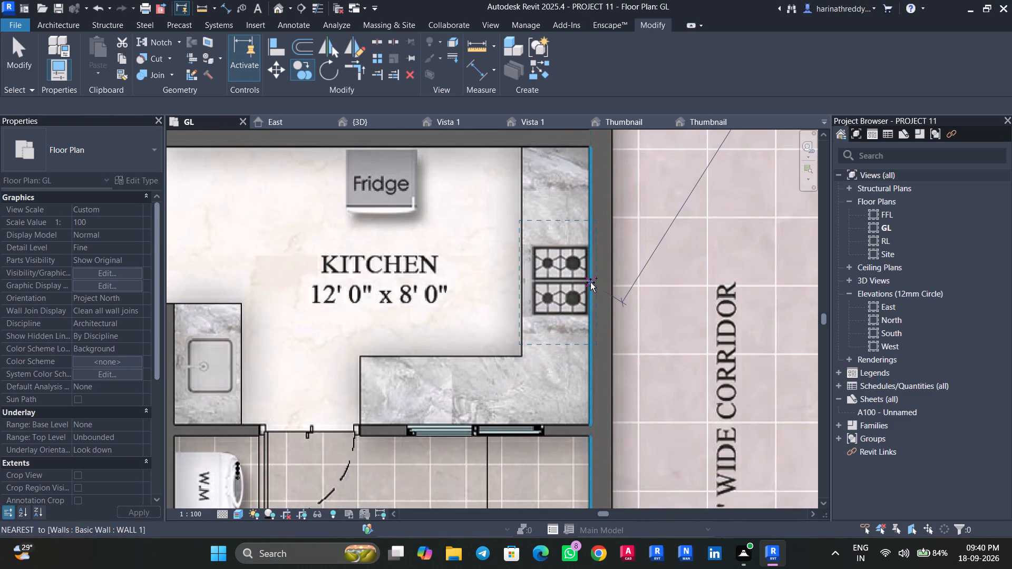
pyautogui.scroll(-6, 590, 282)
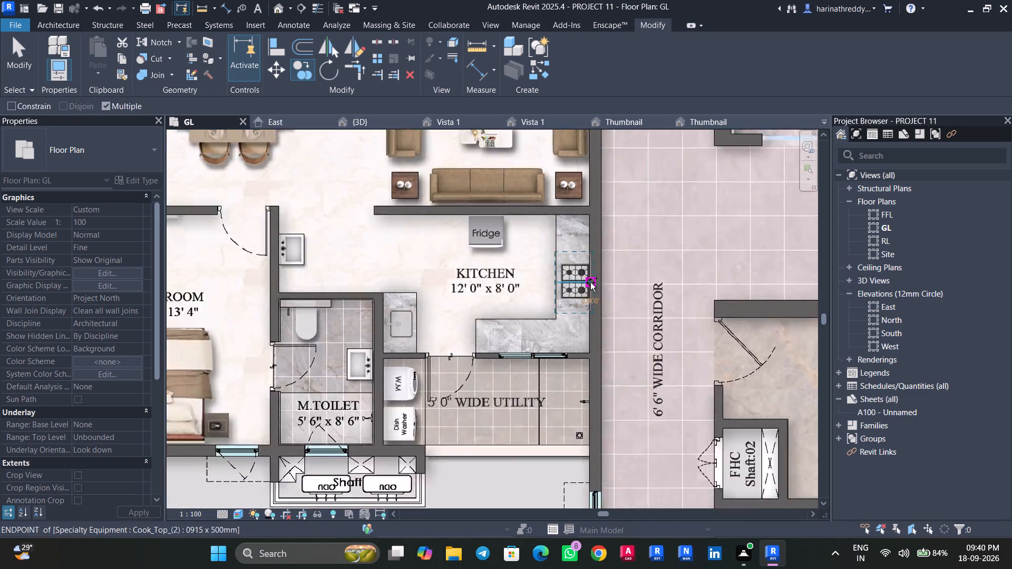
pyautogui.scroll(-8, 590, 282)
pyautogui.moveTo(565, 416); pyautogui.dragTo(610, 259, button='middle')
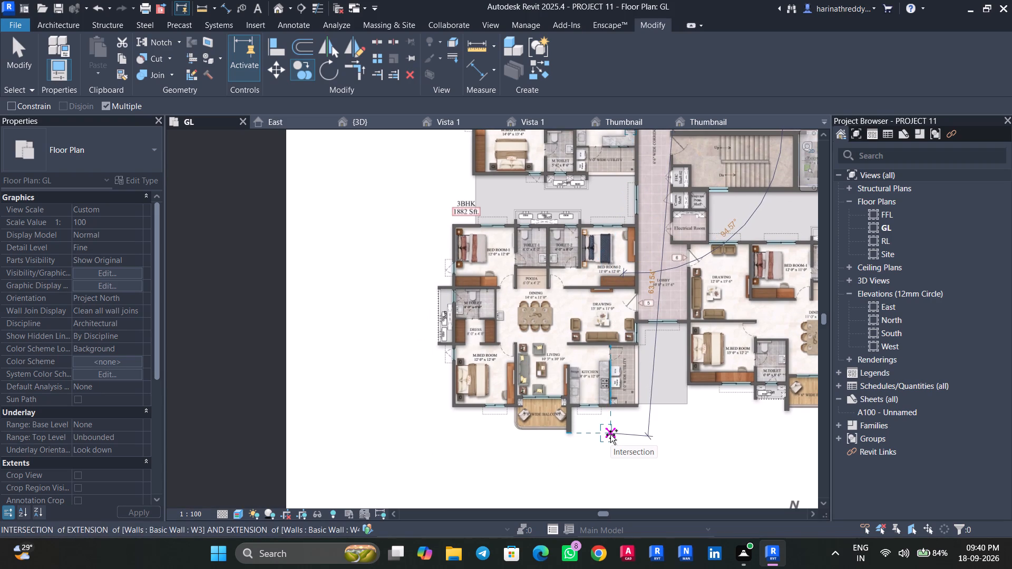
pyautogui.press('Escape')
pyautogui.press('Escape')
pyautogui.press('Escape')
# Copy the 1882 Sft. flat's drawing room sofa set to the south wall of the 1711 Sft. flat's 12' 6" x 11' 0" drawing room.
pyautogui.scroll(-3, 658, 436)
pyautogui.moveTo(658, 437); pyautogui.dragTo(612, 434, button='middle')
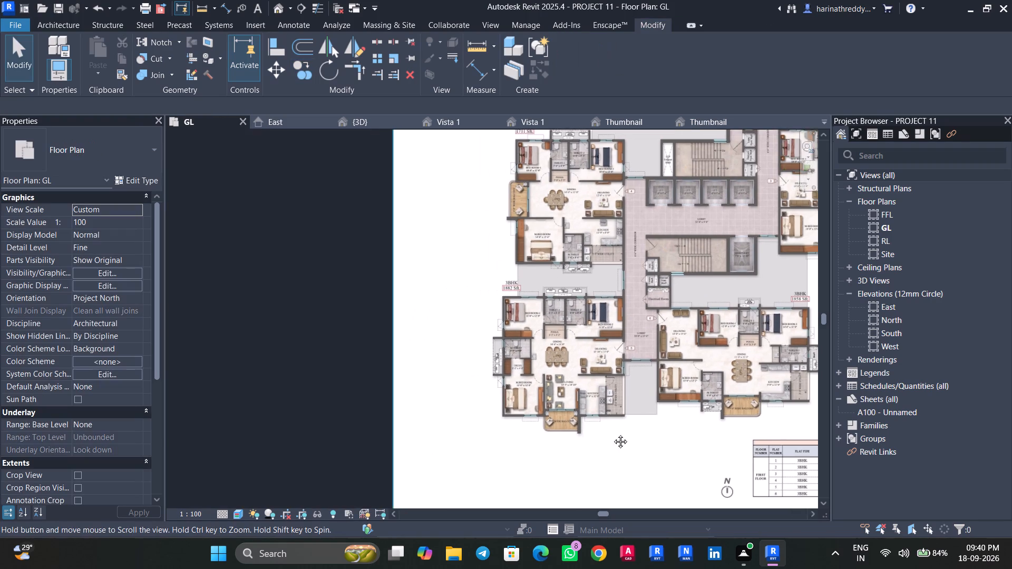
pyautogui.moveTo(612, 434); pyautogui.dragTo(517, 438, button='middle')
pyautogui.scroll(3, 525, 444)
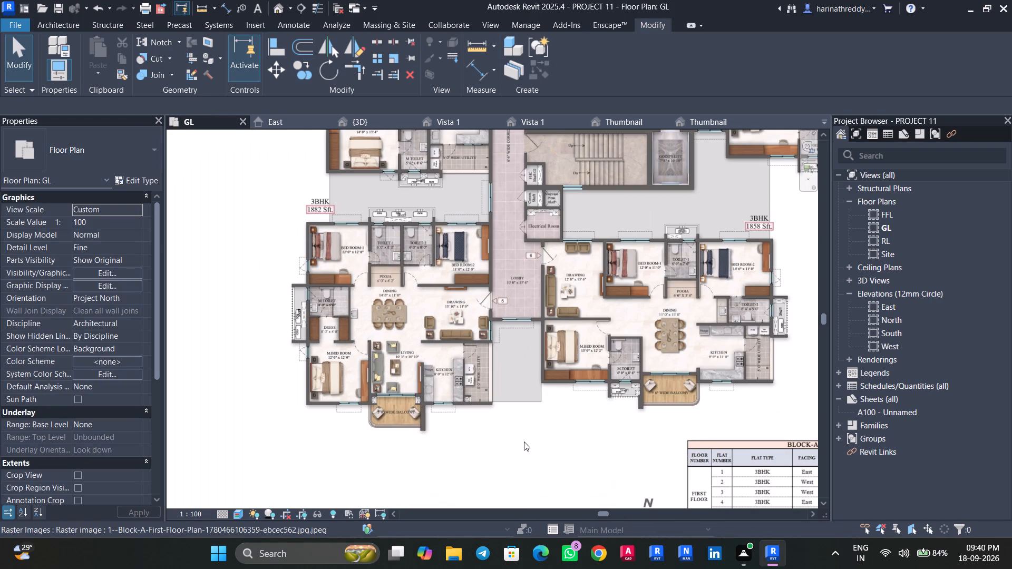
pyautogui.scroll(-5, 524, 439)
pyautogui.scroll(2, 486, 370)
pyautogui.scroll(-1, 486, 370)
pyautogui.scroll(5, 486, 370)
pyautogui.press('Tab')
pyautogui.click(492, 391)
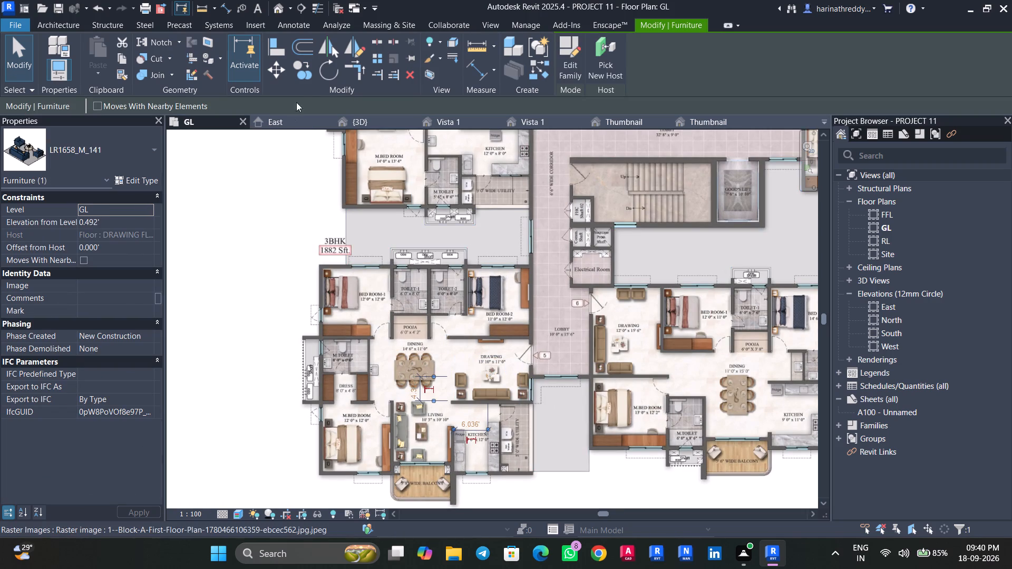
pyautogui.click(305, 75)
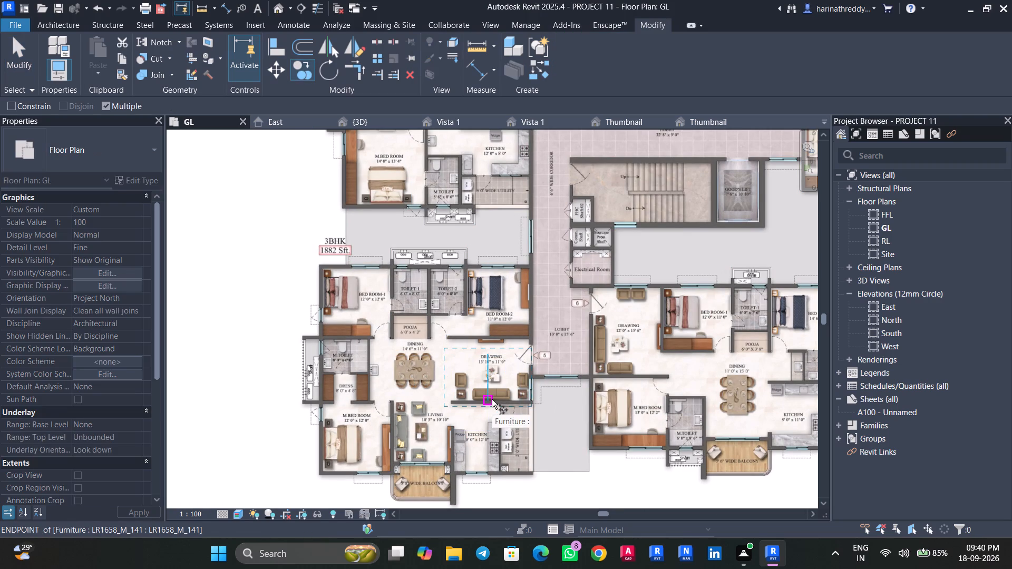
pyautogui.scroll(6, 492, 399)
pyautogui.click(490, 402)
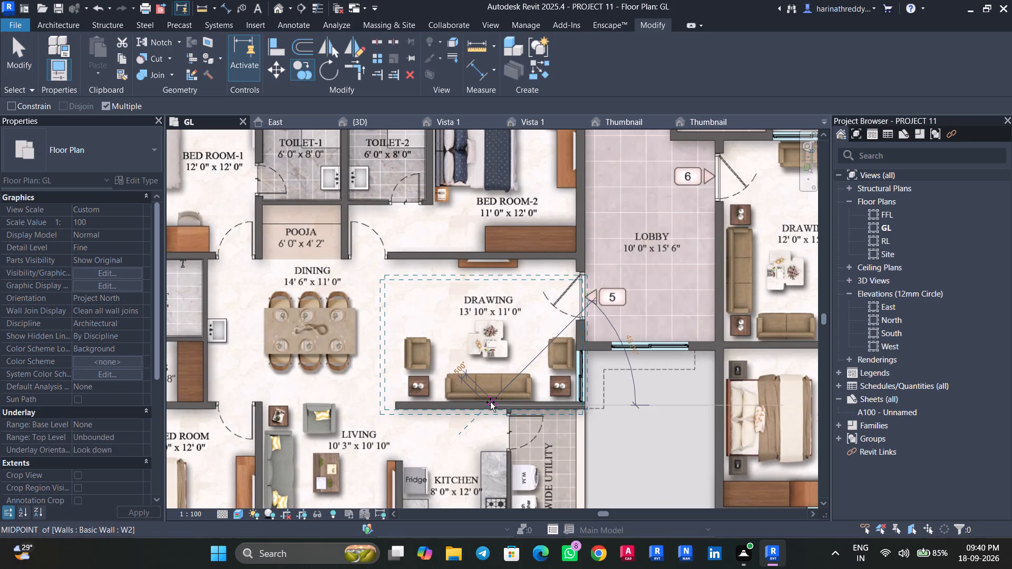
pyautogui.scroll(-12, 490, 402)
pyautogui.scroll(7, 485, 279)
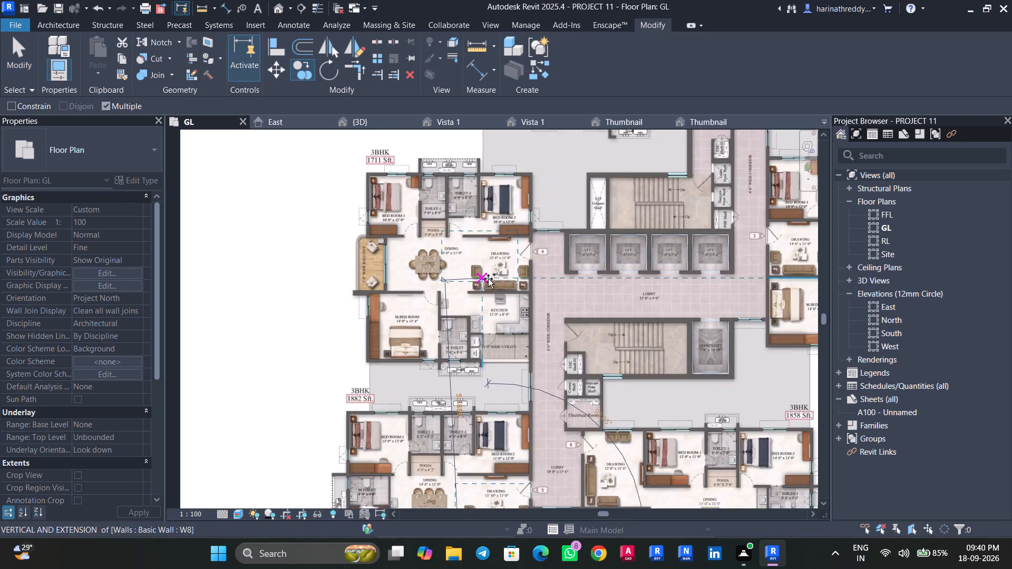
pyautogui.scroll(7, 488, 279)
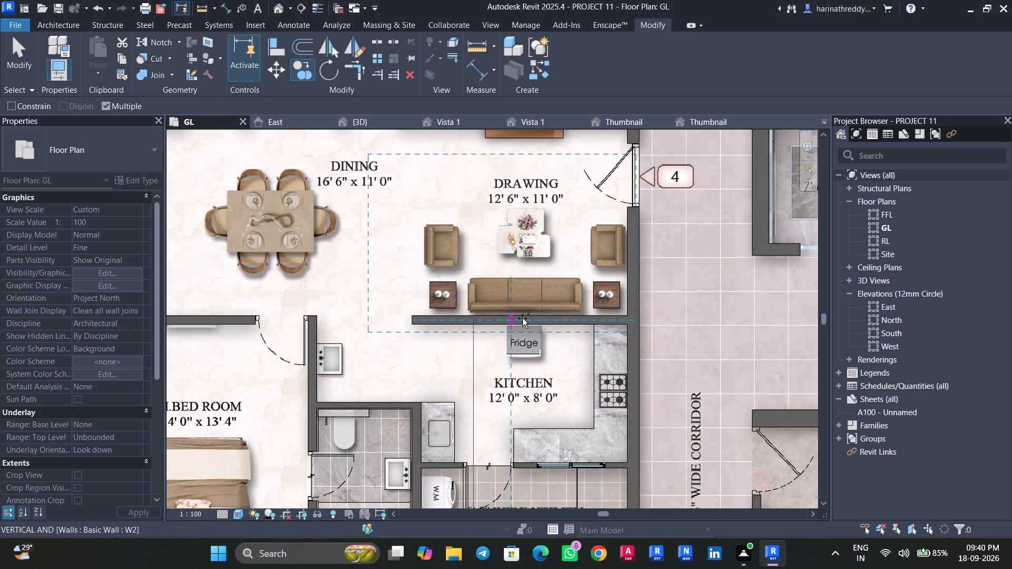
pyautogui.click(527, 318)
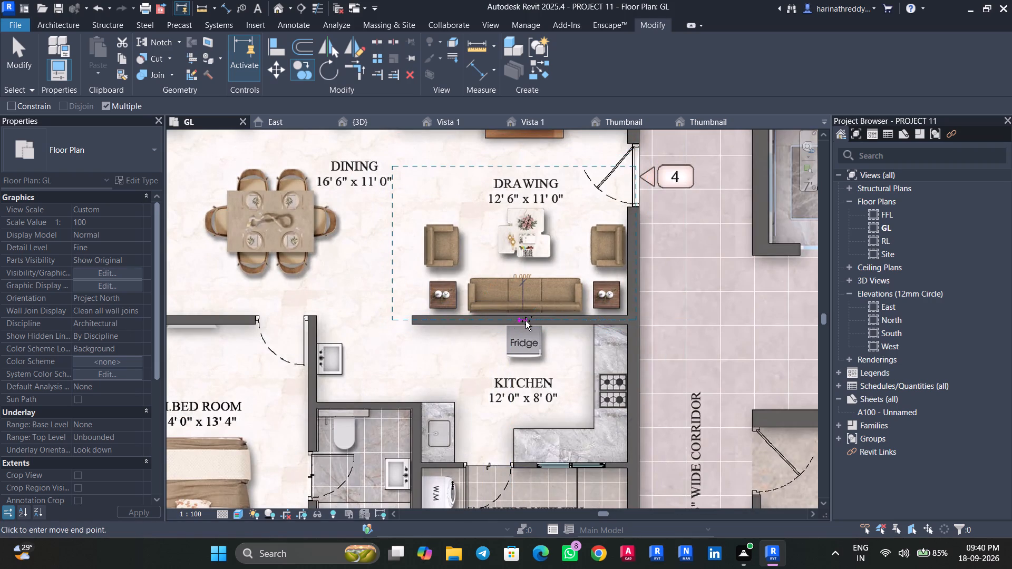
# Place another copy of the sofa set against the south wall of flat 2's 11' 6" x 12' 0" drawing room.
pyautogui.scroll(-18, 526, 321)
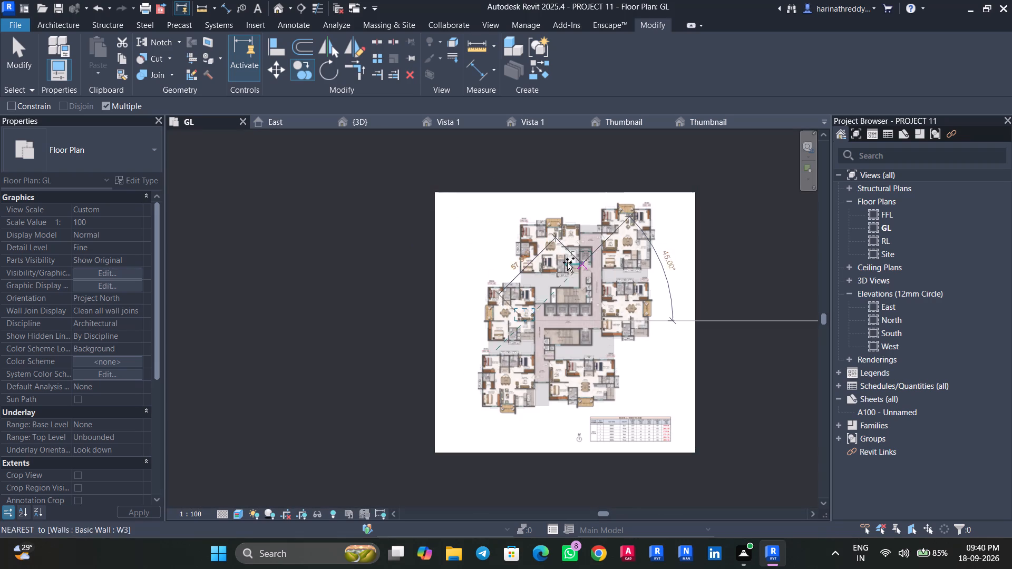
pyautogui.scroll(10, 563, 259)
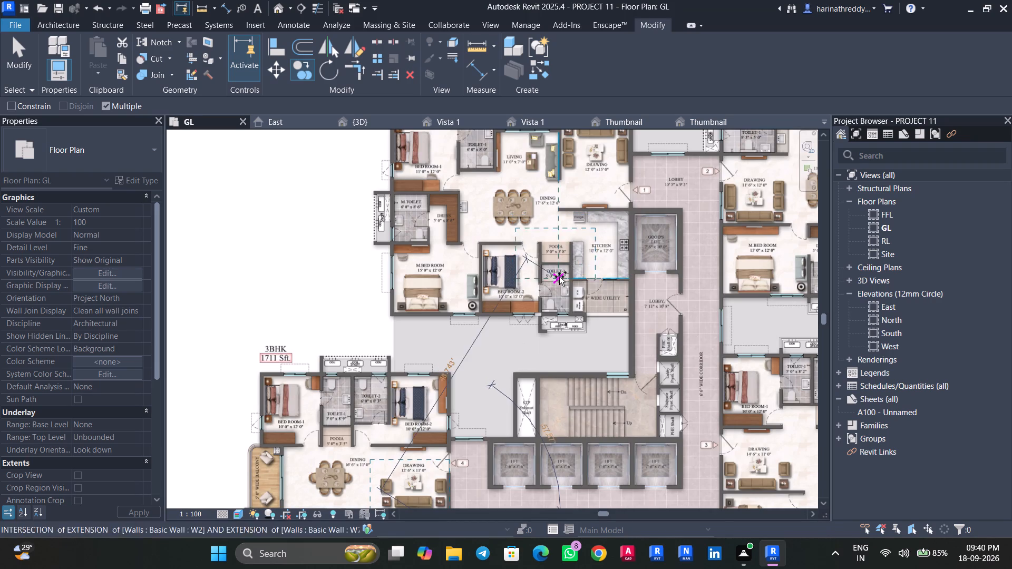
pyautogui.moveTo(570, 370); pyautogui.dragTo(441, 376, button='middle')
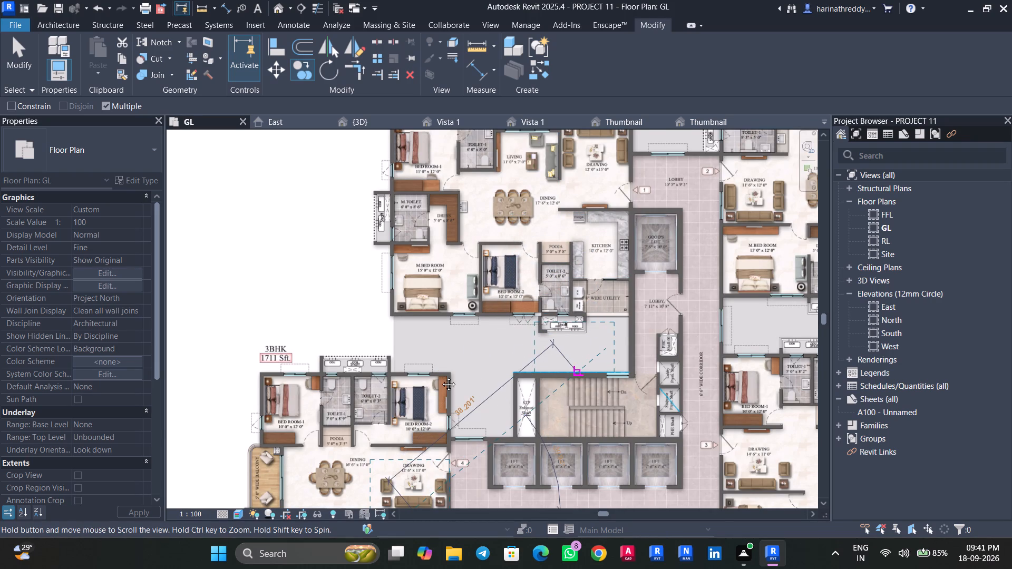
pyautogui.moveTo(441, 376); pyautogui.dragTo(375, 388, button='middle')
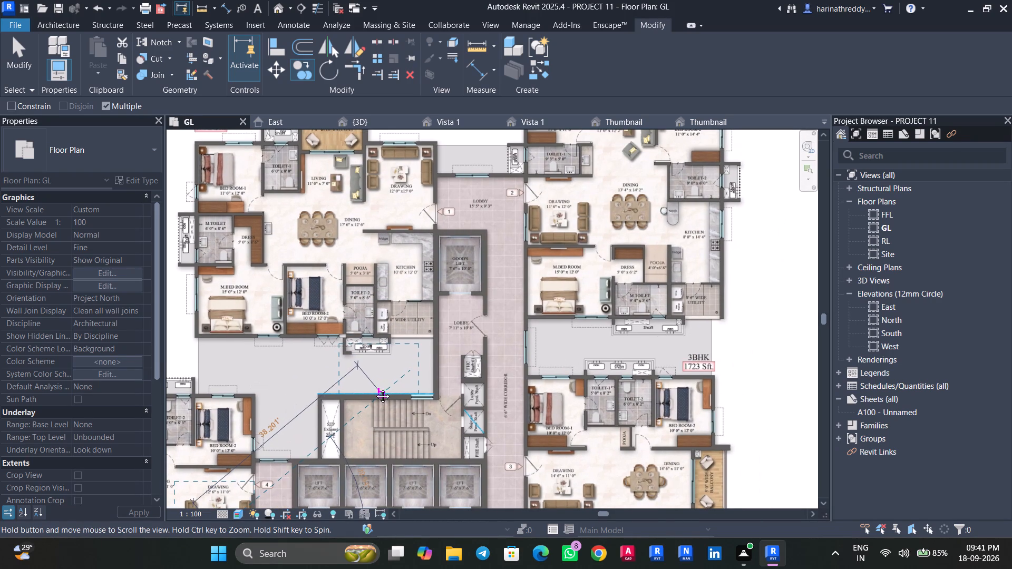
pyautogui.moveTo(375, 388); pyautogui.dragTo(425, 381, button='middle')
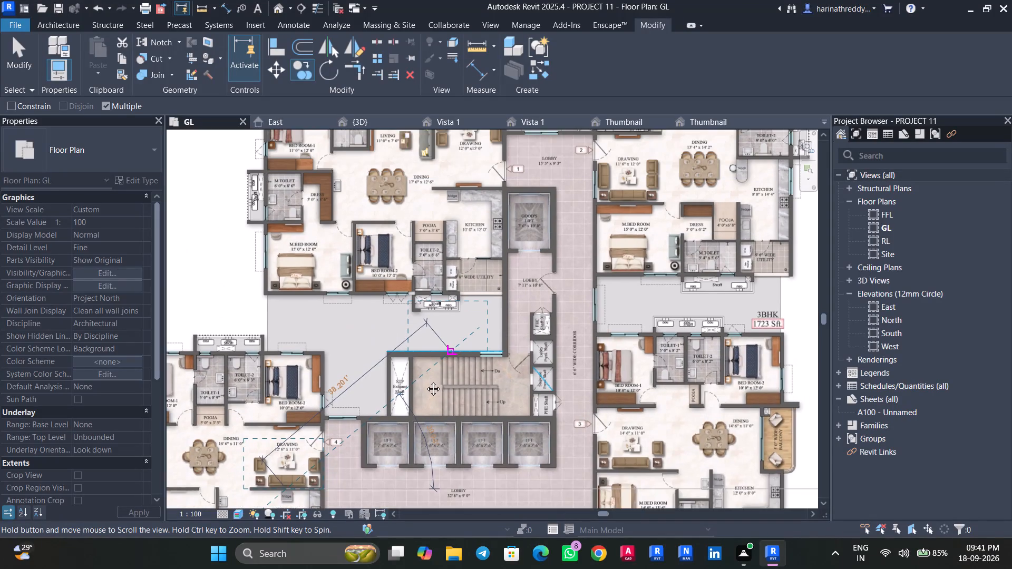
pyautogui.moveTo(425, 381); pyautogui.dragTo(423, 386, button='middle')
pyautogui.scroll(8, 609, 231)
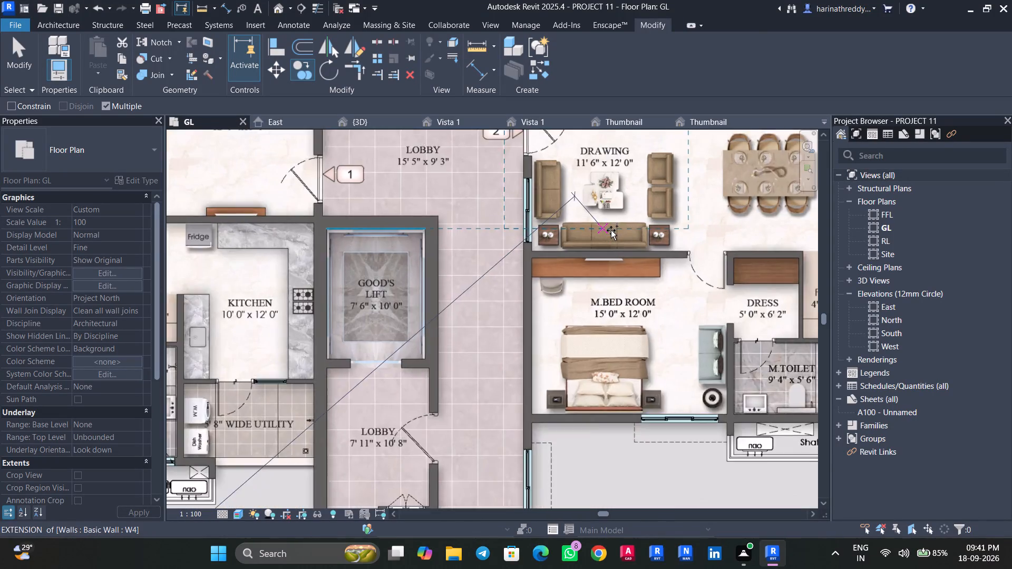
pyautogui.click(610, 258)
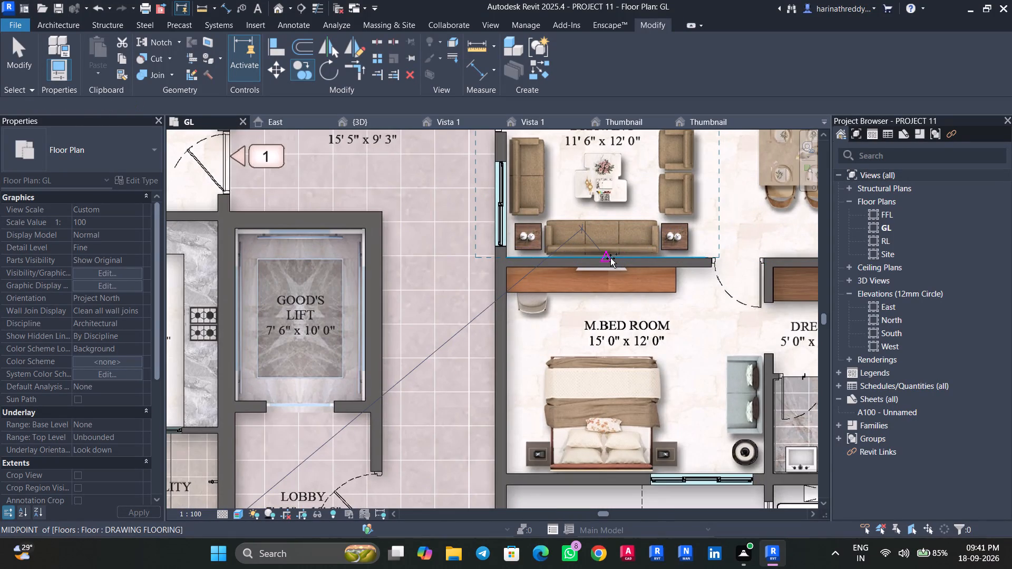
# Place the last sofa set copy at the south wall of the 1723 Sft. flat's 14' 6" x 11' 0" drawing room and end copying.
pyautogui.scroll(-6, 610, 258)
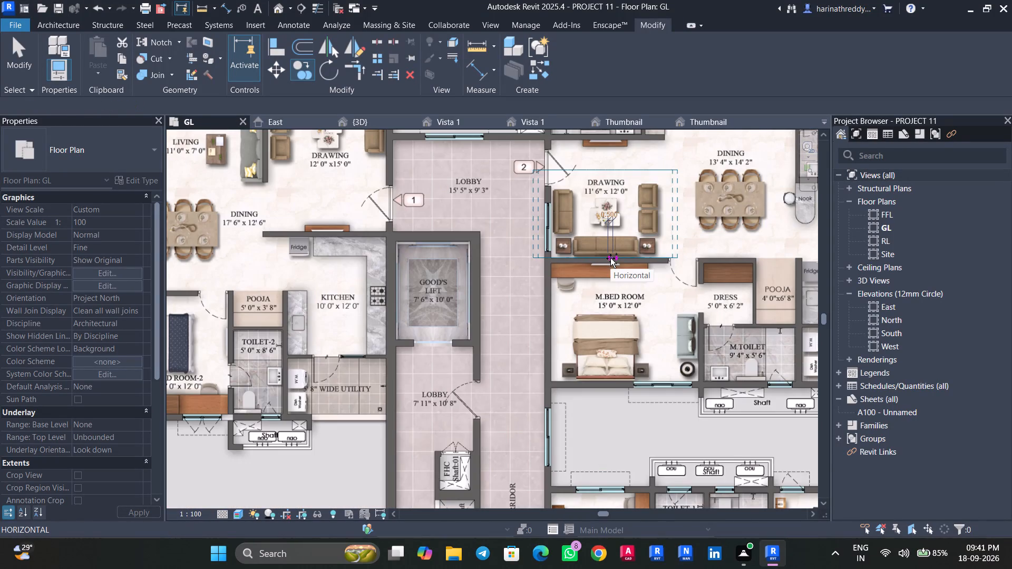
pyautogui.scroll(-4, 610, 258)
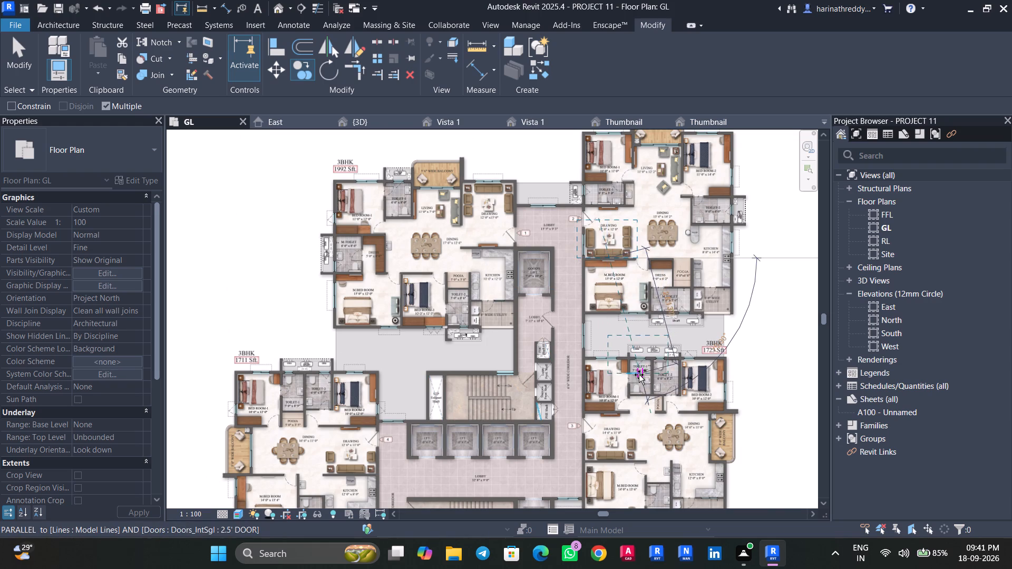
pyautogui.scroll(16, 602, 464)
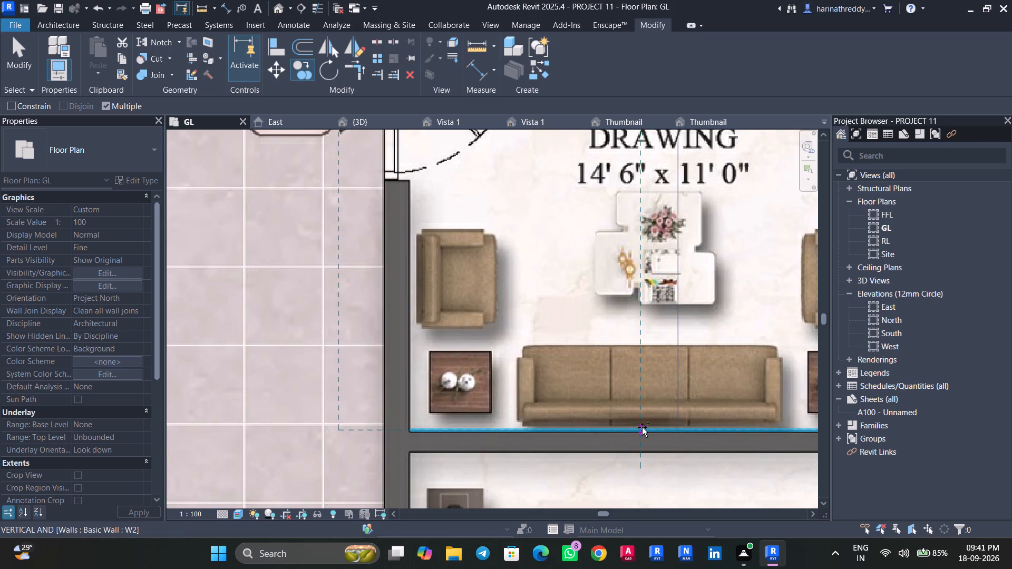
pyautogui.moveTo(702, 429); pyautogui.dragTo(696, 428, button='middle')
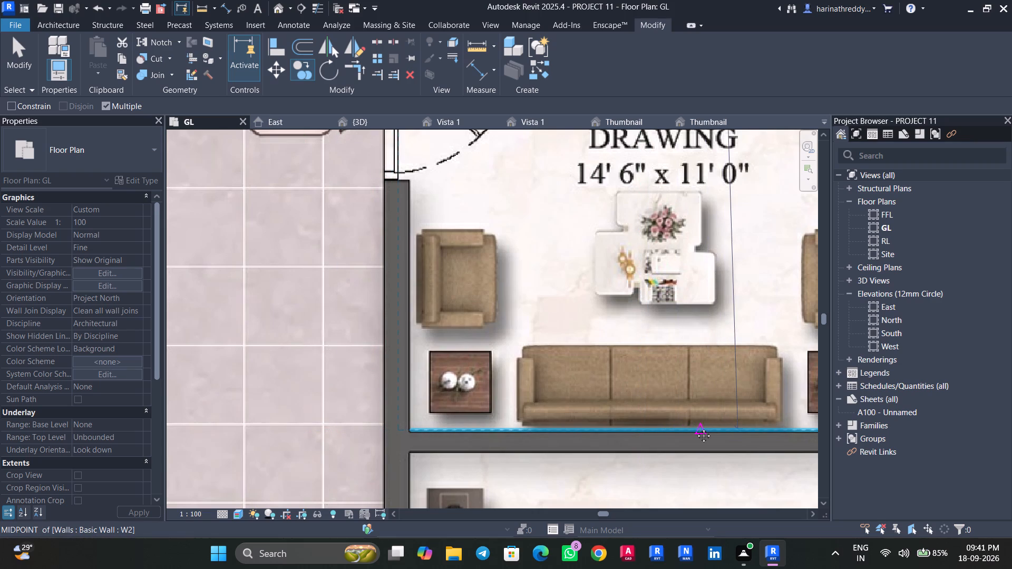
pyautogui.moveTo(696, 428); pyautogui.dragTo(676, 423, button='middle')
pyautogui.click(675, 426)
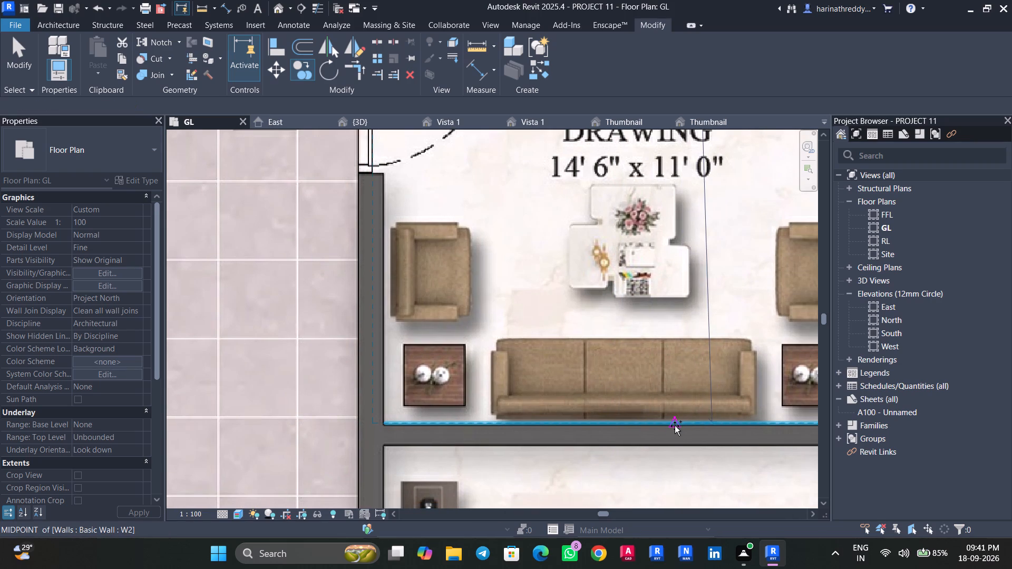
pyautogui.scroll(-2, 657, 427)
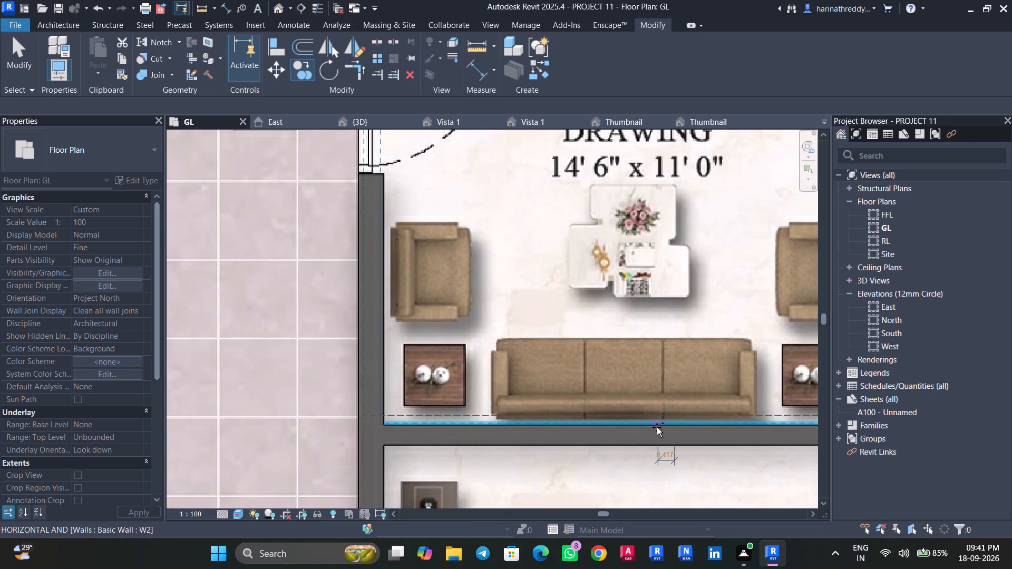
pyautogui.scroll(-13, 657, 427)
pyautogui.moveTo(668, 450); pyautogui.dragTo(639, 256, button='middle')
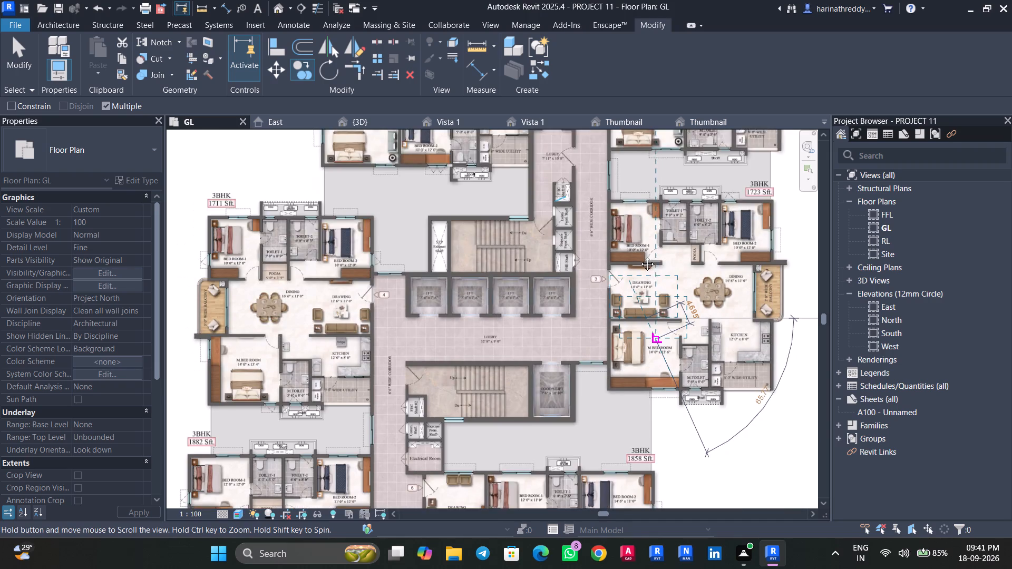
pyautogui.moveTo(639, 256); pyautogui.dragTo(649, 179, button='middle')
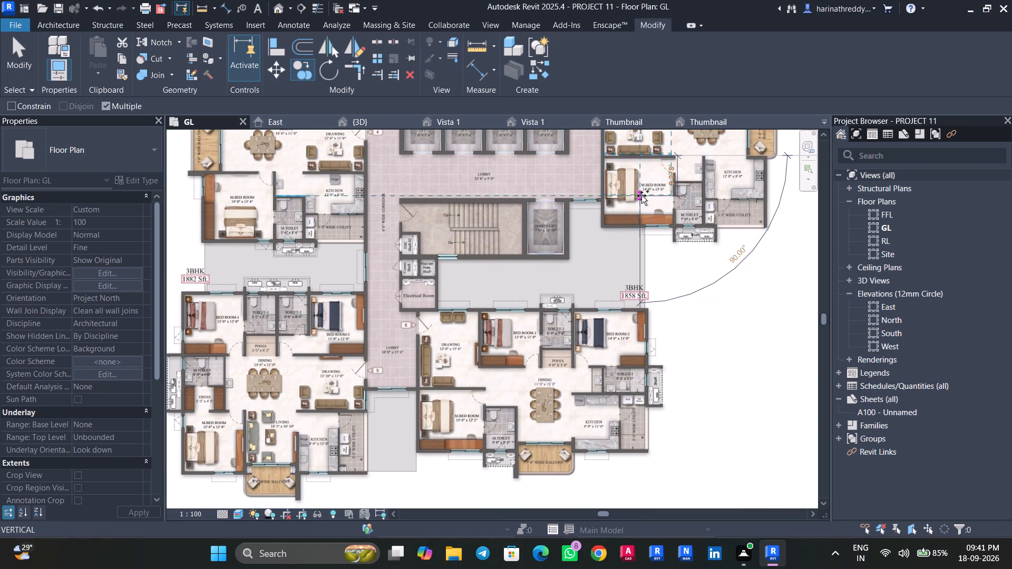
pyautogui.press('Escape')
pyautogui.press('Escape')
pyautogui.press('Escape')
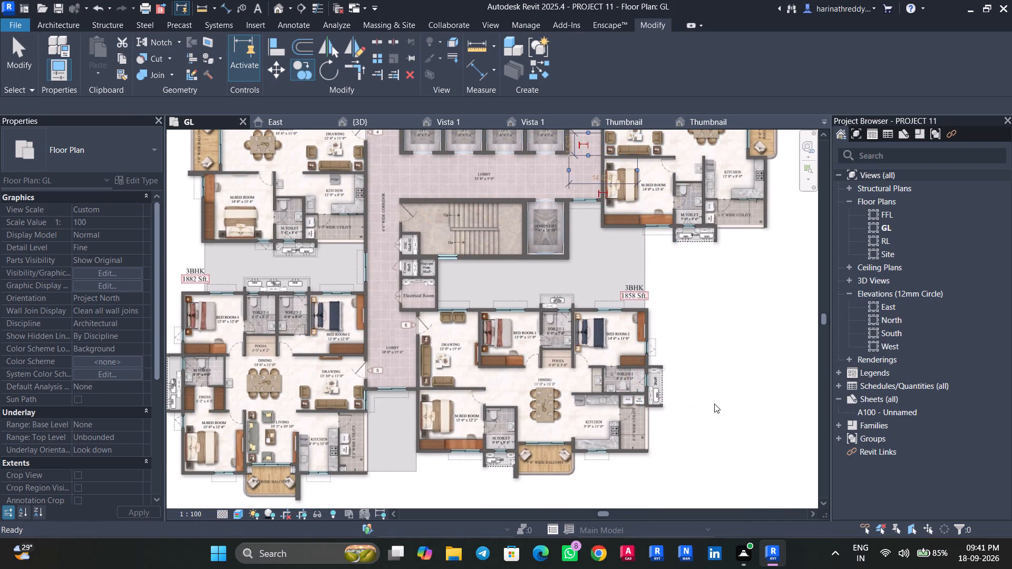
pyautogui.press('Escape')
pyautogui.press('Escape')
pyautogui.press('Escape')
pyautogui.press('Escape')
pyautogui.press('Escape')
# Examine the furnished flats and the copied drawing room sofa sets from several sides in the 3D view.
pyautogui.click(362, 127)
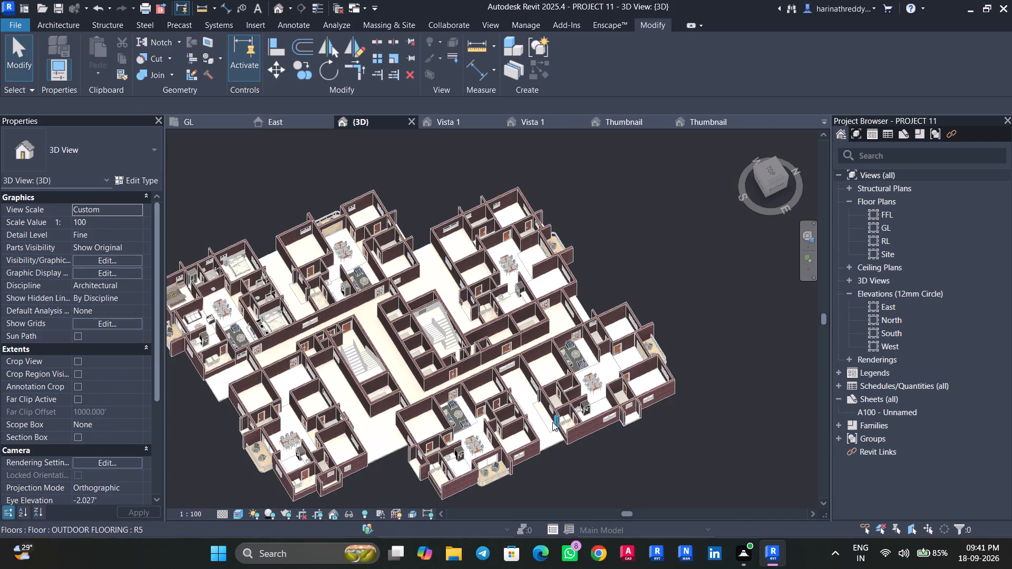
pyautogui.scroll(7, 491, 431)
pyautogui.scroll(-1, 432, 451)
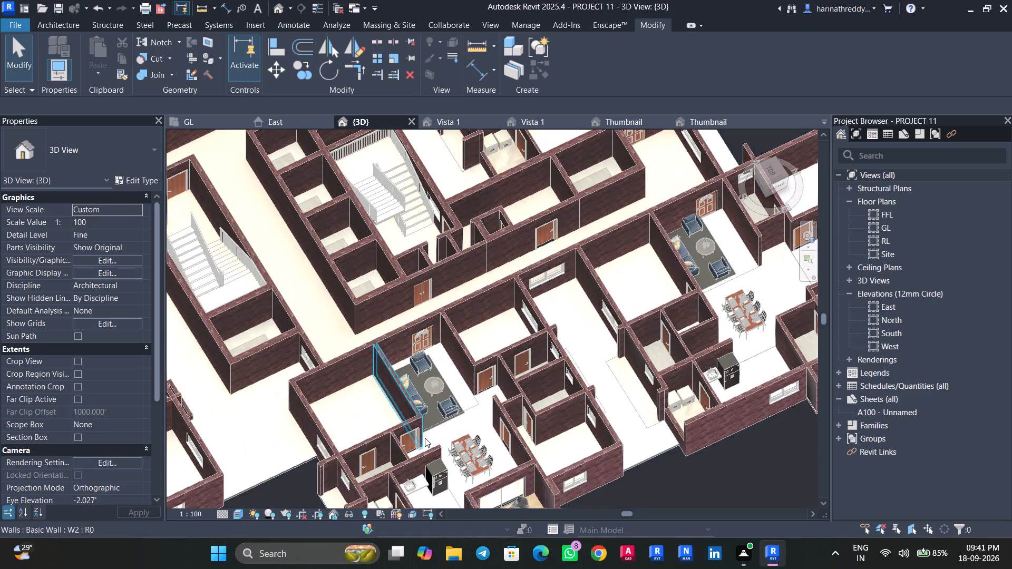
pyautogui.scroll(10, 402, 340)
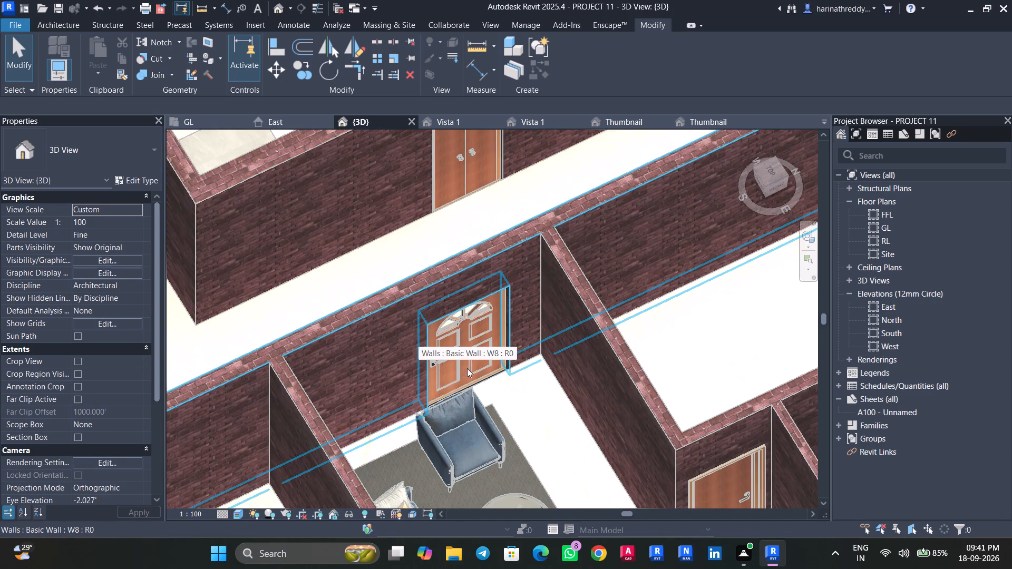
pyautogui.scroll(-13, 468, 368)
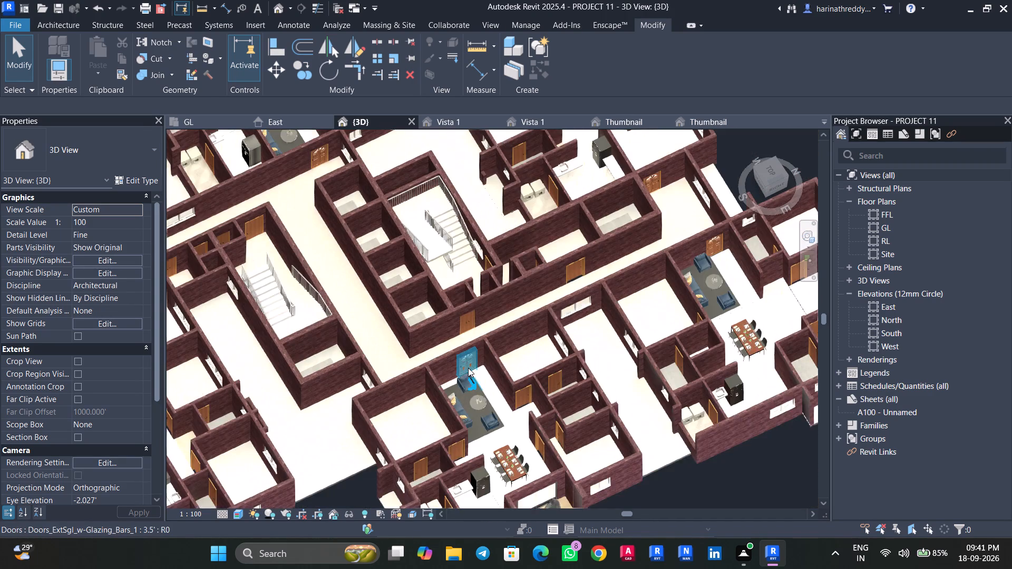
pyautogui.scroll(3, 732, 459)
pyautogui.moveTo(732, 458); pyautogui.dragTo(675, 455, button='middle')
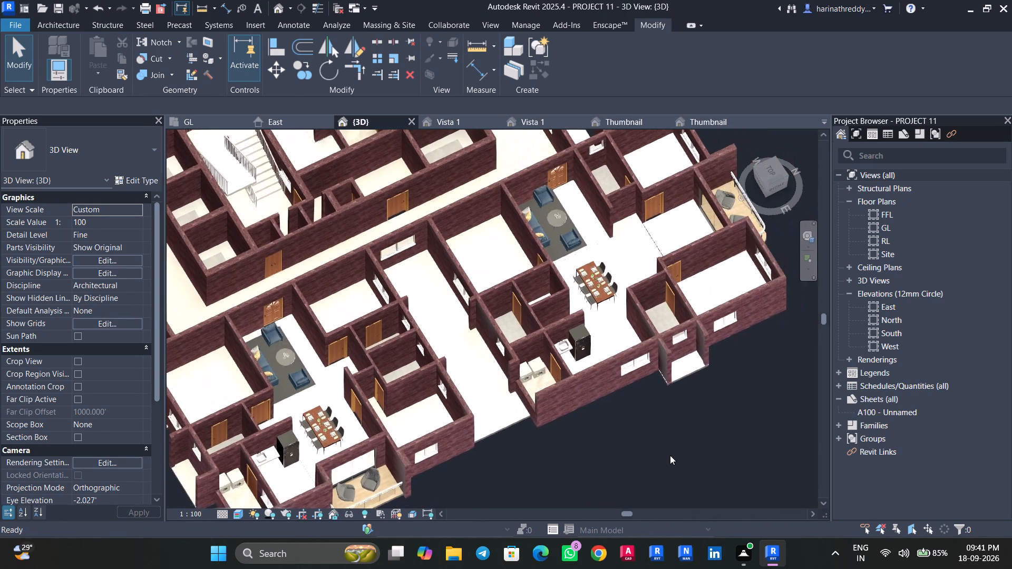
pyautogui.scroll(-6, 670, 455)
pyautogui.keyDown('shift'); pyautogui.moveTo(672, 467); pyautogui.dragTo(743, 384, button='middle'); pyautogui.keyUp('shift')
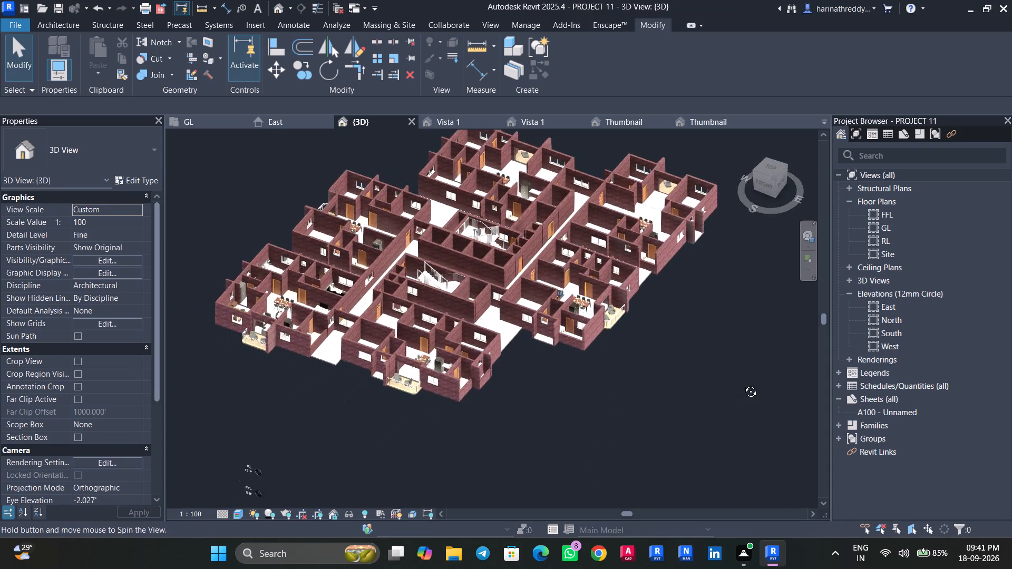
pyautogui.keyDown('shift'); pyautogui.moveTo(743, 384); pyautogui.dragTo(744, 380, button='middle'); pyautogui.keyUp('shift')
pyautogui.moveTo(523, 411); pyautogui.dragTo(564, 437, button='middle')
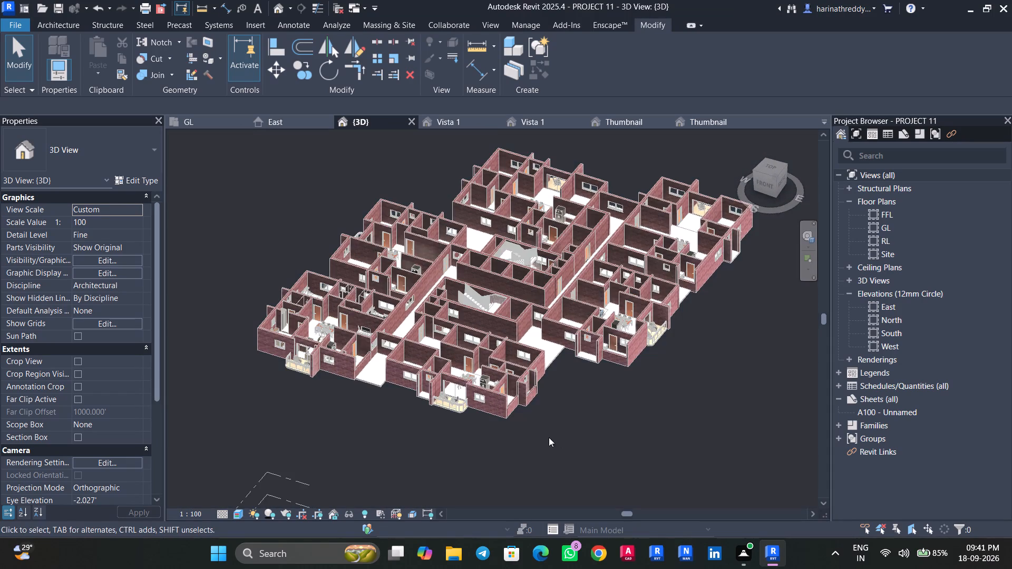
pyautogui.scroll(9, 314, 388)
pyautogui.moveTo(298, 396); pyautogui.dragTo(324, 453, button='middle')
pyautogui.scroll(-5, 324, 453)
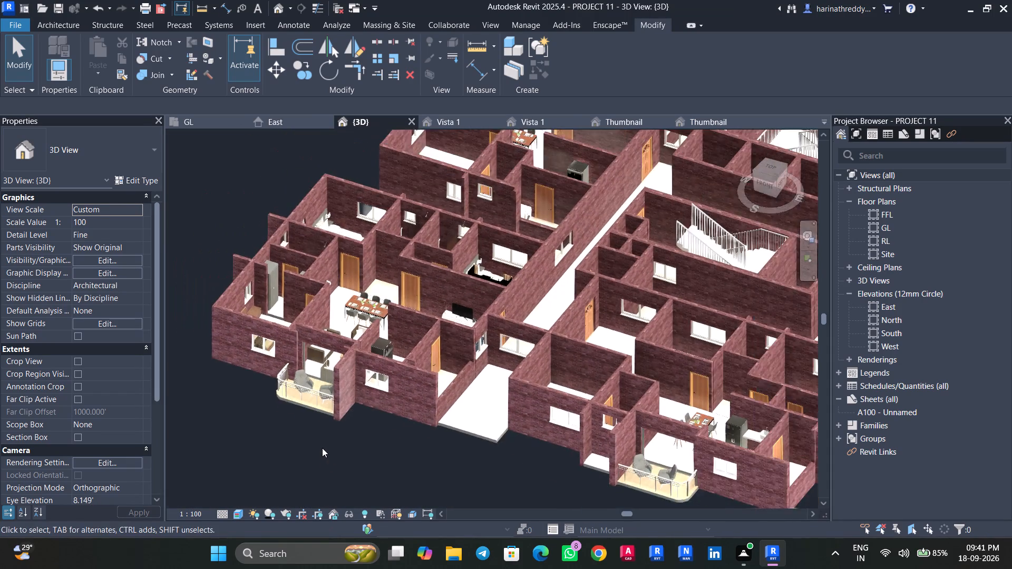
pyautogui.keyDown('shift'); pyautogui.moveTo(315, 448); pyautogui.dragTo(466, 410, button='middle'); pyautogui.keyUp('shift')
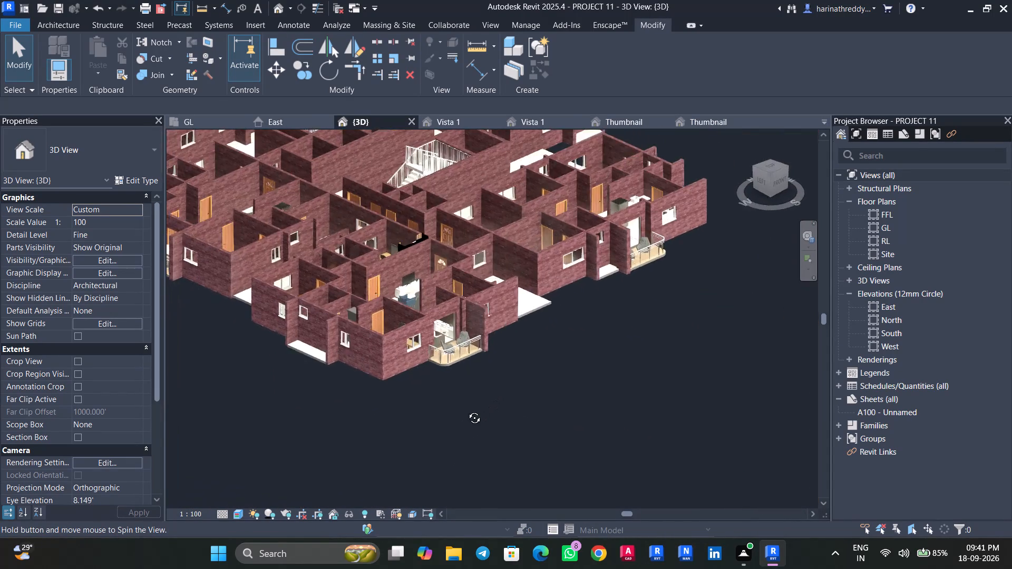
pyautogui.keyDown('shift'); pyautogui.moveTo(466, 410); pyautogui.dragTo(416, 431, button='middle'); pyautogui.keyUp('shift')
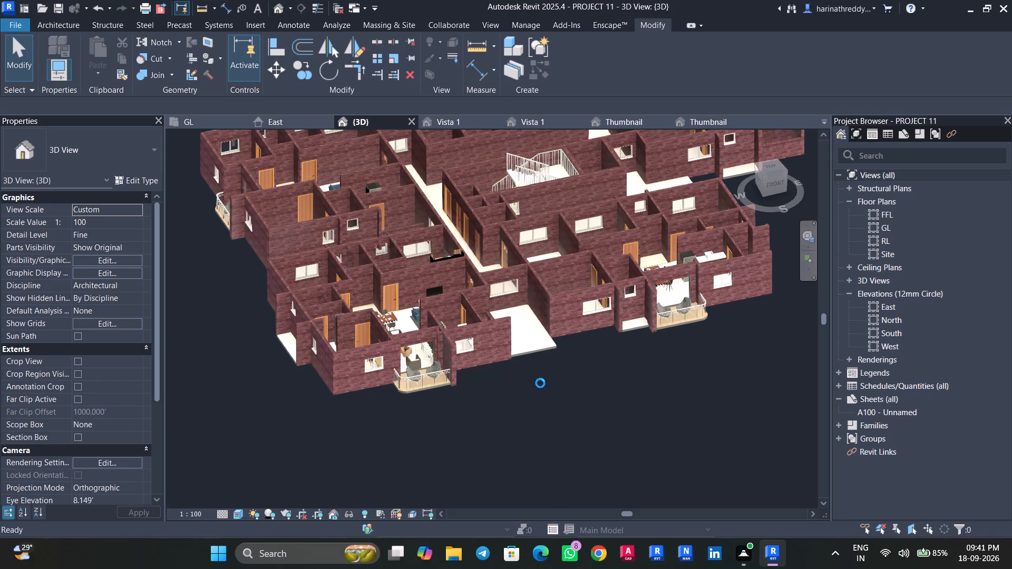
pyautogui.scroll(-4, 540, 383)
pyautogui.moveTo(542, 393); pyautogui.dragTo(533, 473, button='middle')
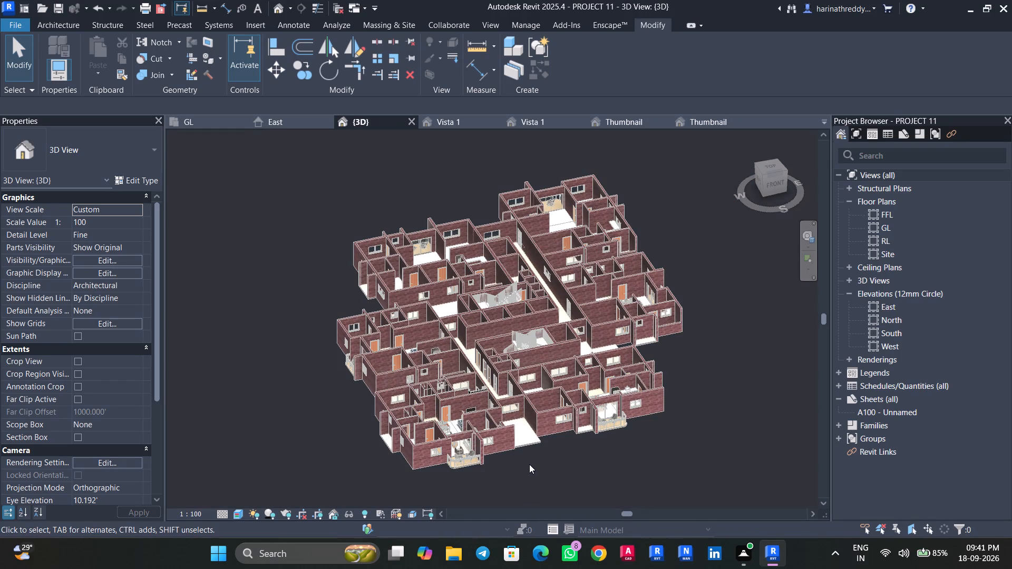
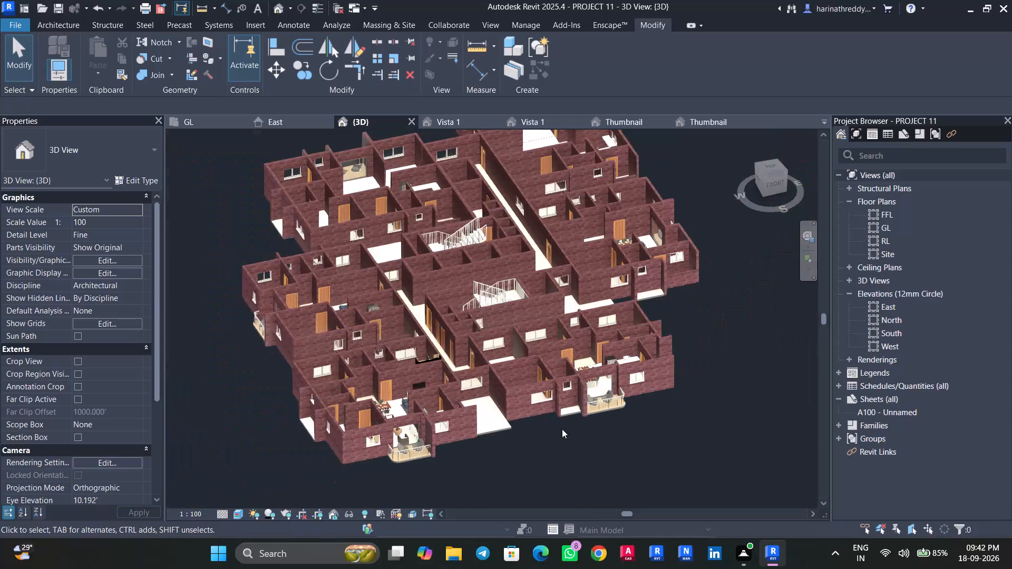
# Examine the building in 3D, then check the sofa sets placed in flat 5's living and drawing rooms on the GL plan.
pyautogui.keyDown('shift'); pyautogui.moveTo(527, 447); pyautogui.dragTo(553, 509, button='middle'); pyautogui.keyUp('shift')
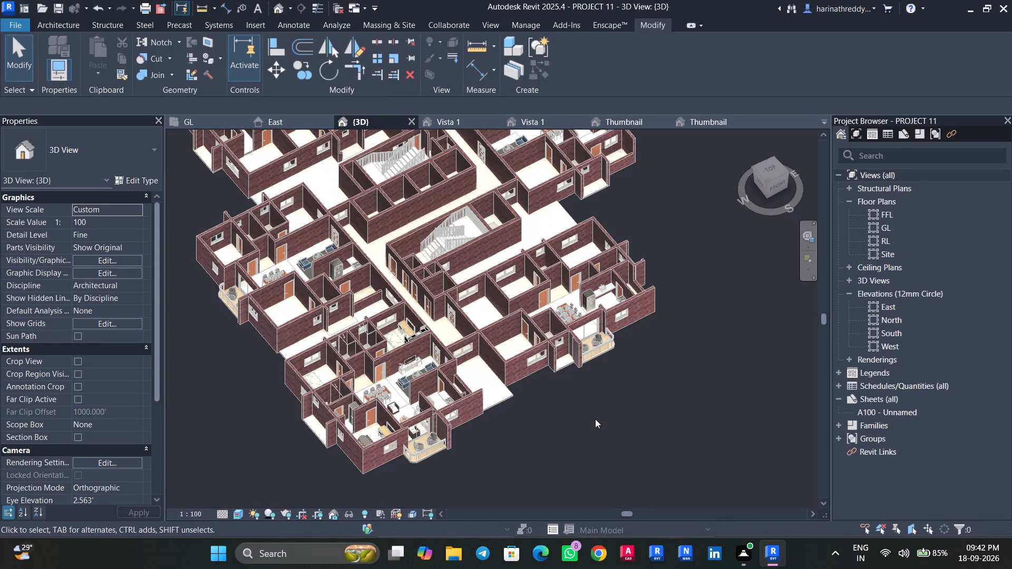
pyautogui.moveTo(537, 415); pyautogui.dragTo(684, 478, button='middle')
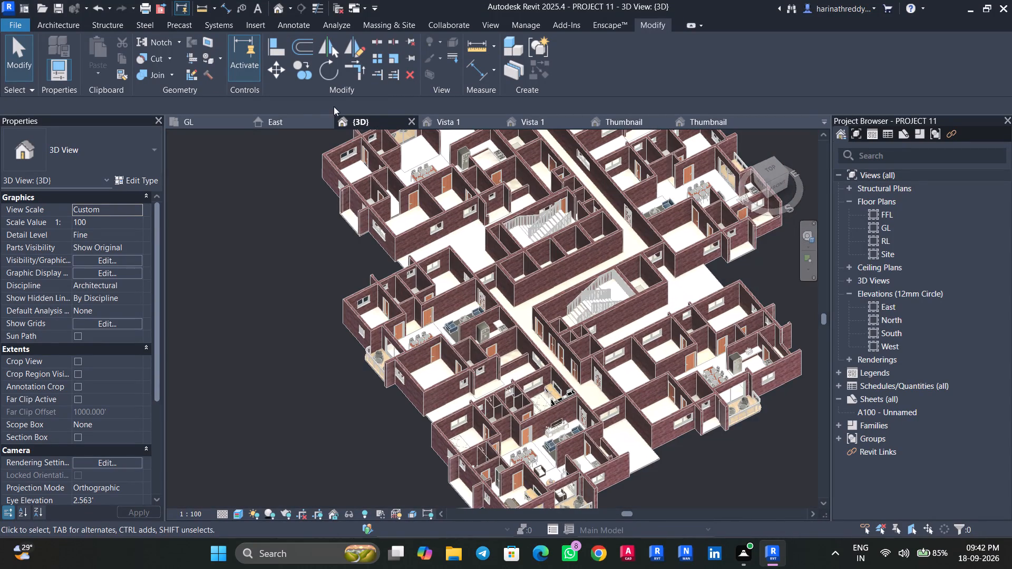
pyautogui.click(204, 123)
pyautogui.scroll(3, 322, 419)
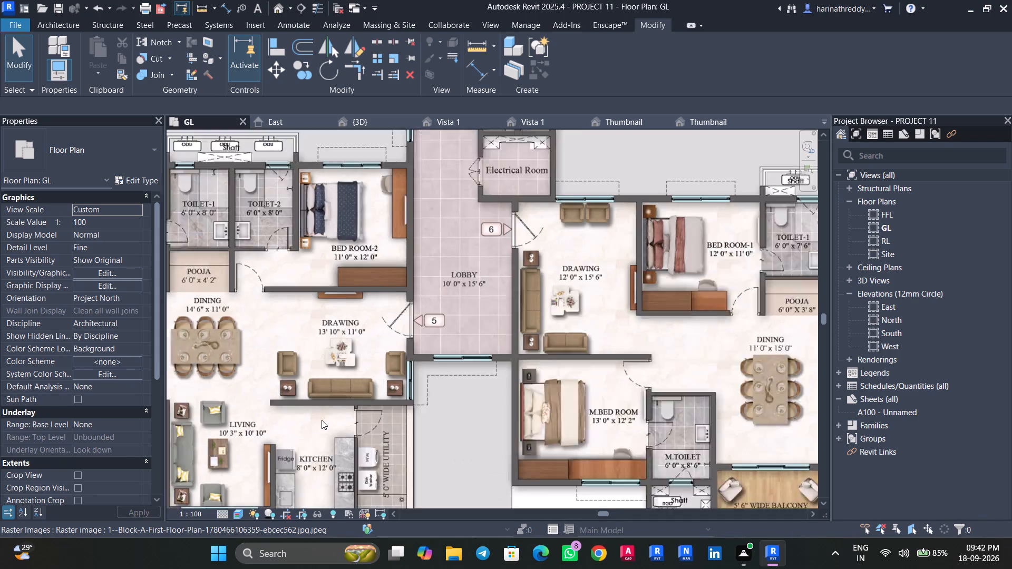
pyautogui.scroll(6, 322, 420)
pyautogui.moveTo(309, 427); pyautogui.dragTo(417, 320, button='middle')
pyautogui.scroll(-5, 415, 328)
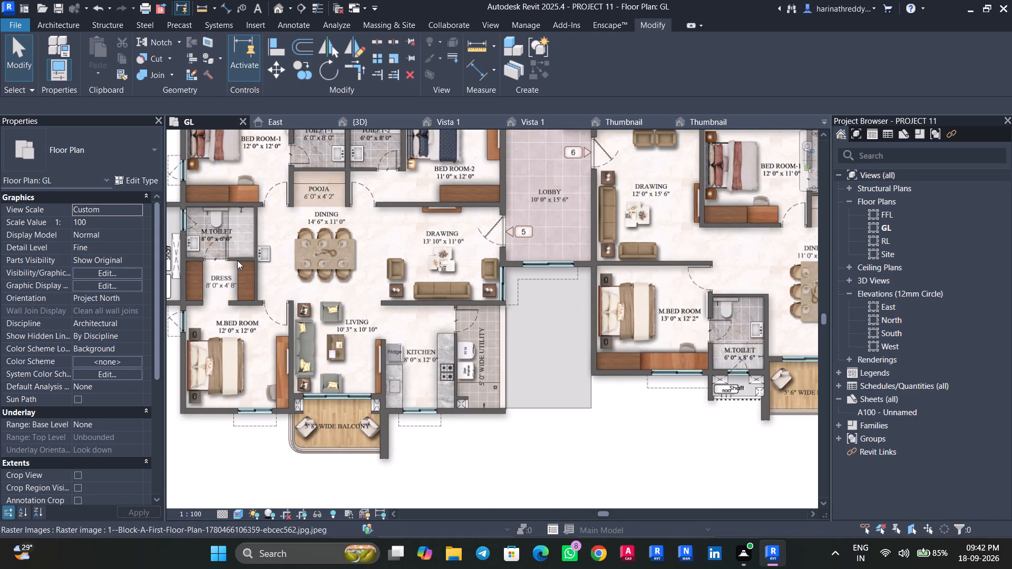
pyautogui.press('Tab')
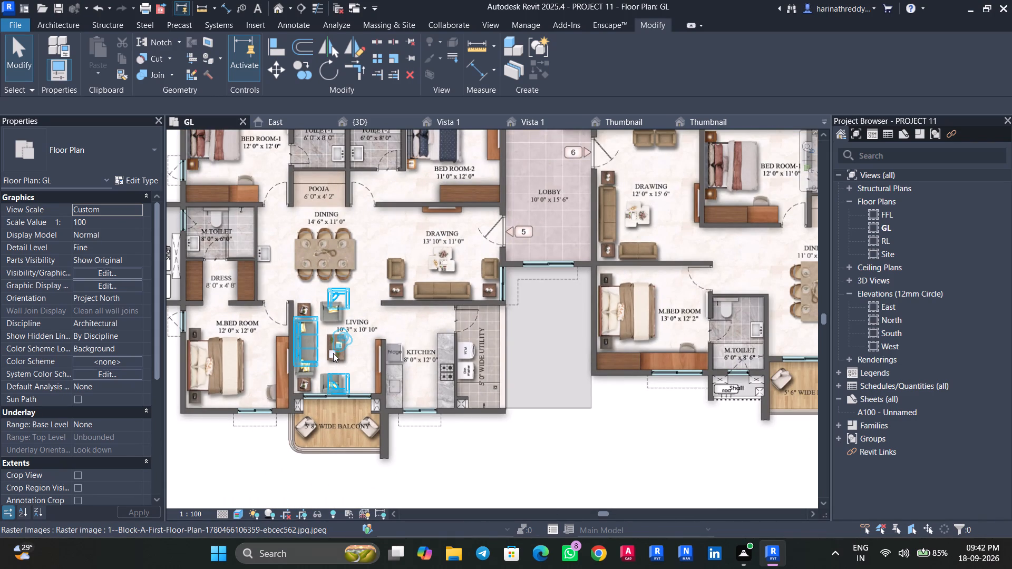
pyautogui.click(333, 353)
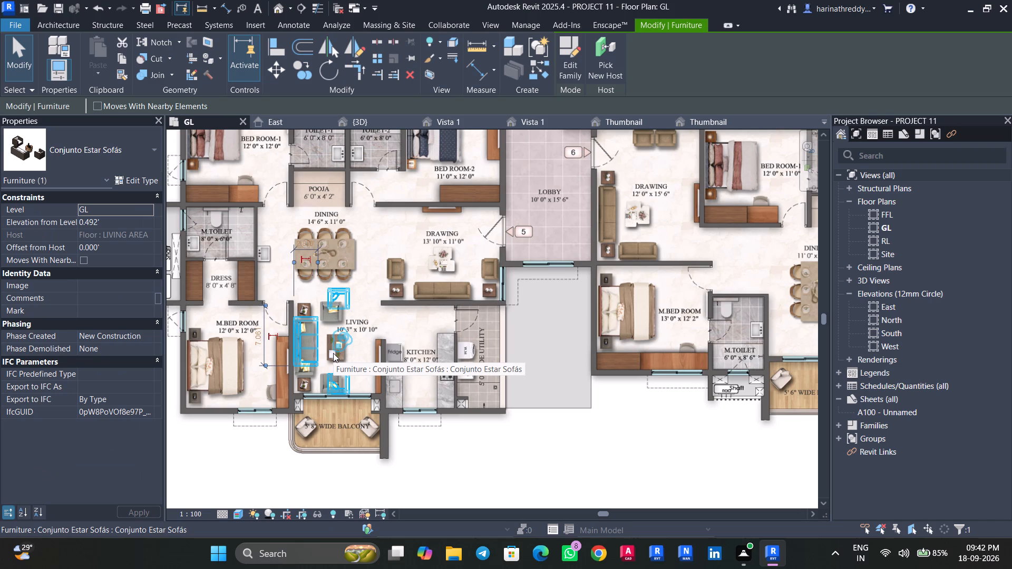
pyautogui.press('Escape')
pyautogui.press('Escape')
pyautogui.press('Escape')
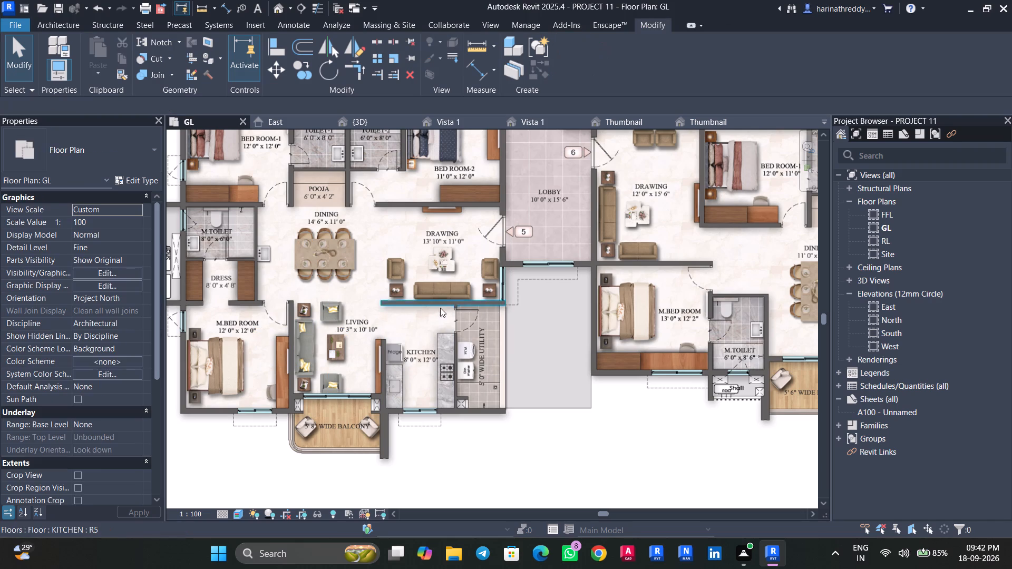
pyautogui.click(451, 276)
pyautogui.press('Escape')
# Copy the LR1658_M_141 sofa set from flat 5's drawing room into flat 6's drawing room.
pyautogui.scroll(-3, 611, 462)
pyautogui.moveTo(610, 460); pyautogui.dragTo(608, 460, button='middle')
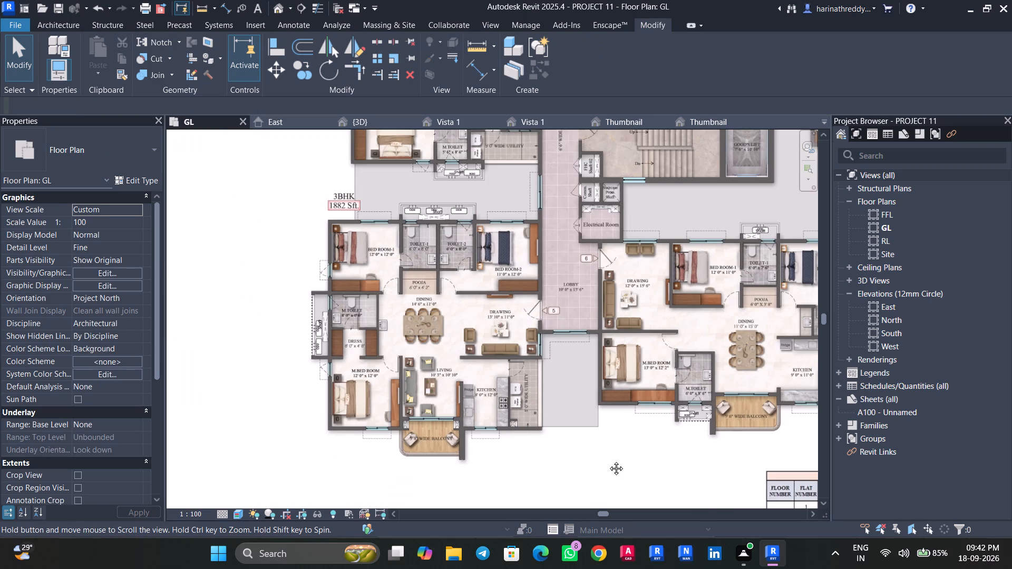
pyautogui.moveTo(608, 460); pyautogui.dragTo(486, 464, button='middle')
pyautogui.click(355, 341)
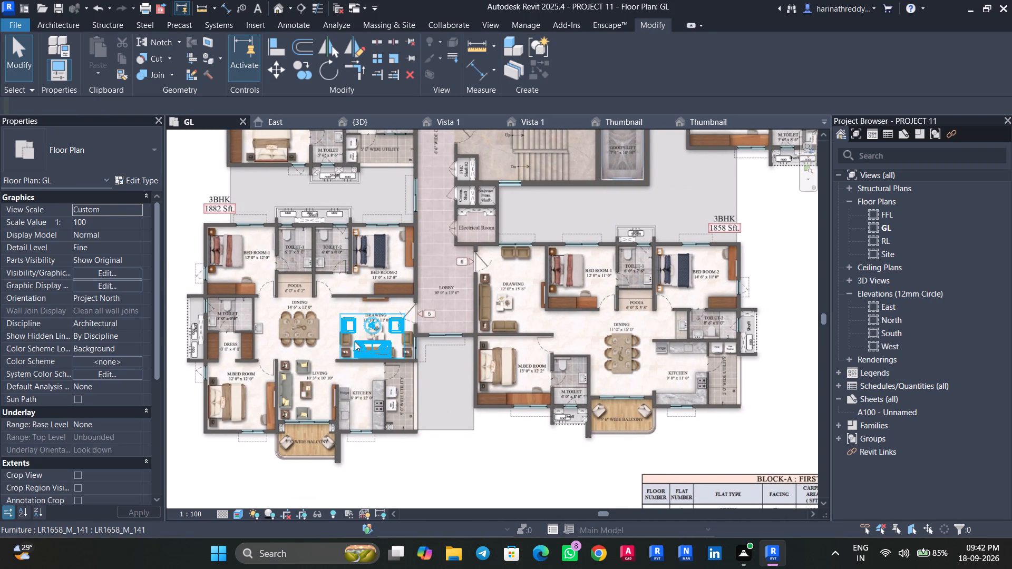
pyautogui.click(300, 74)
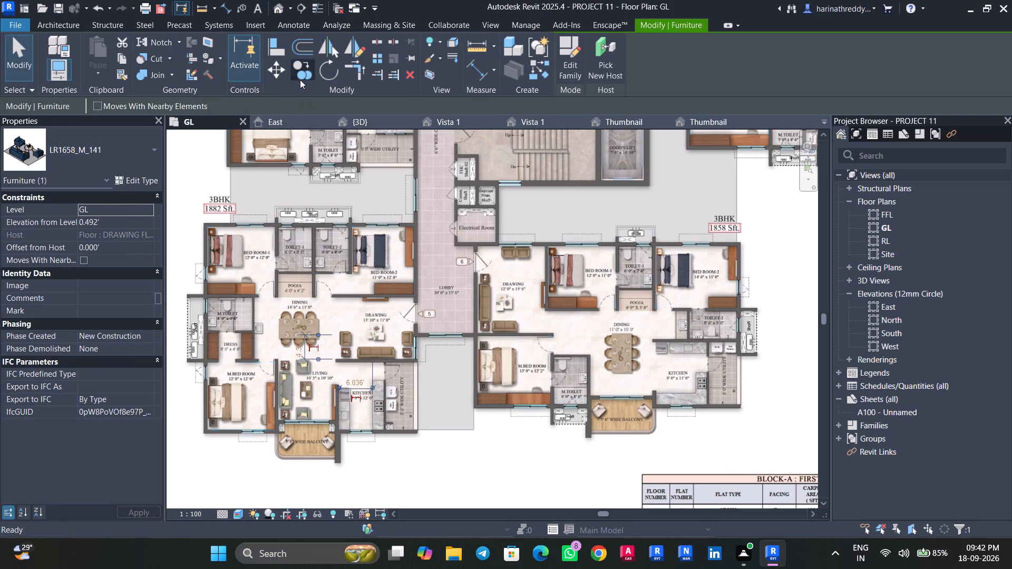
pyautogui.scroll(4, 378, 361)
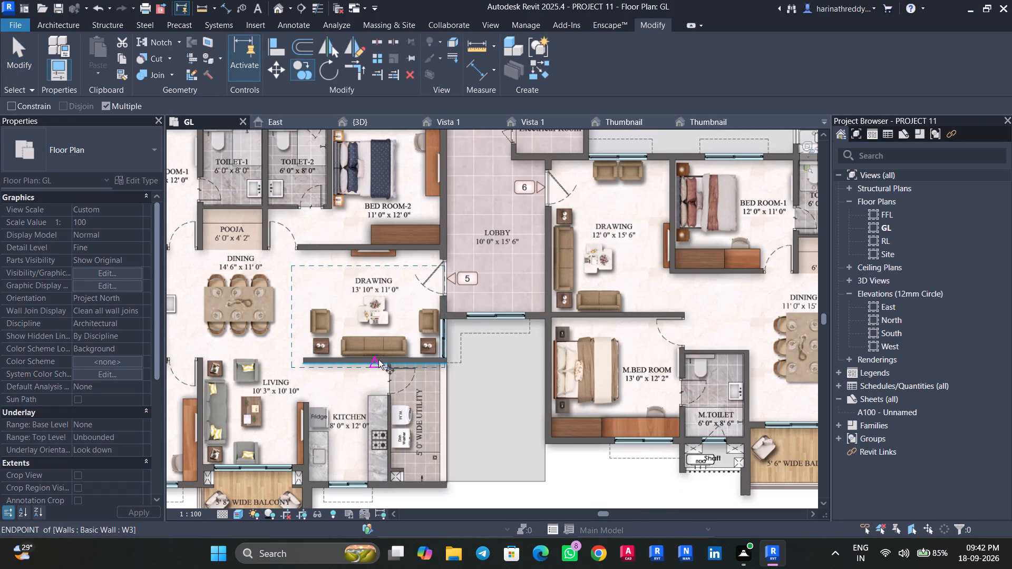
pyautogui.click(369, 357)
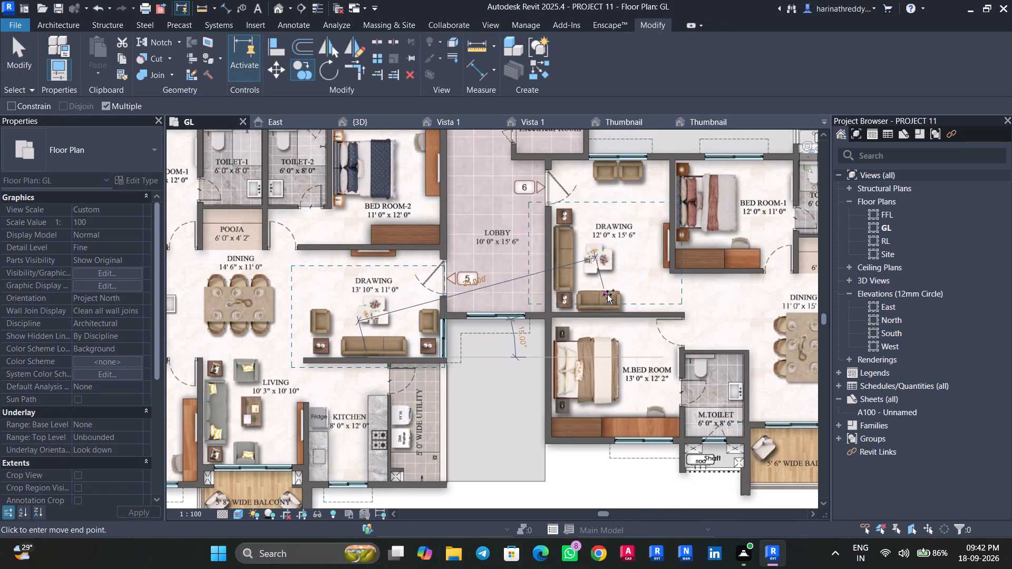
pyautogui.click(617, 306)
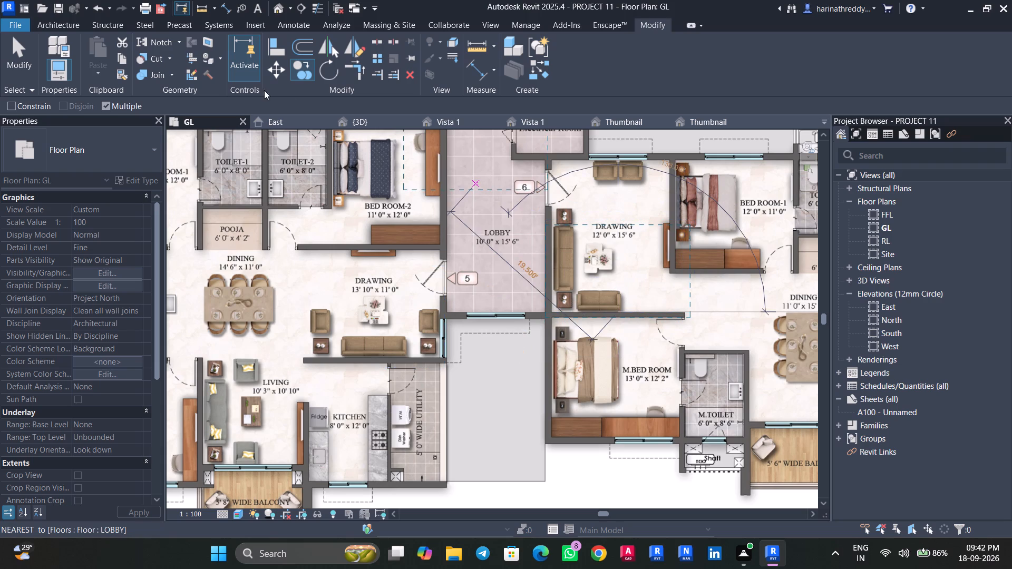
# Rotate flat 6's copied sofa set a quarter turn clockwise so its long sofa parallels the lobby wall.
pyautogui.click(335, 63)
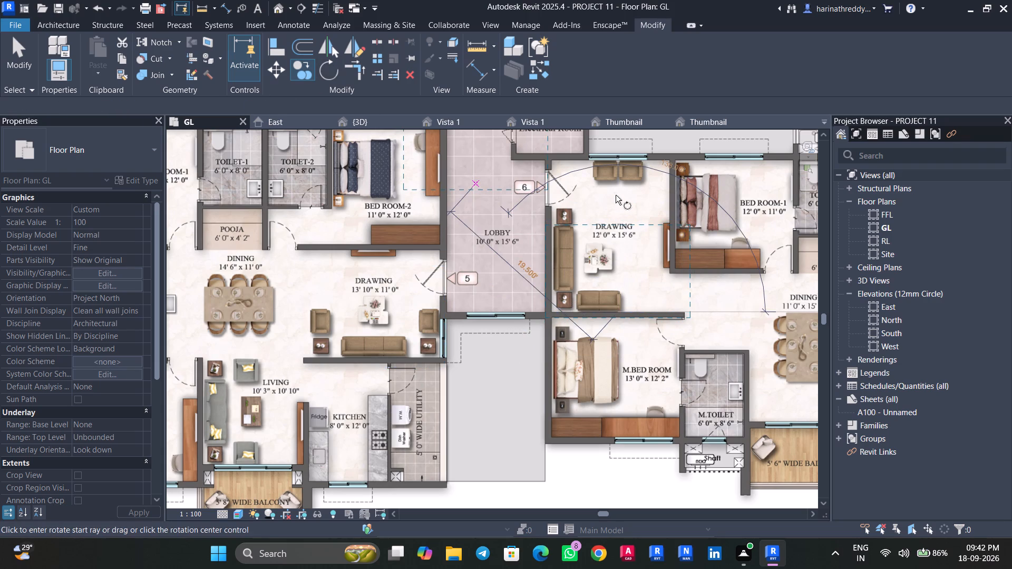
pyautogui.click(616, 191)
pyautogui.click(728, 277)
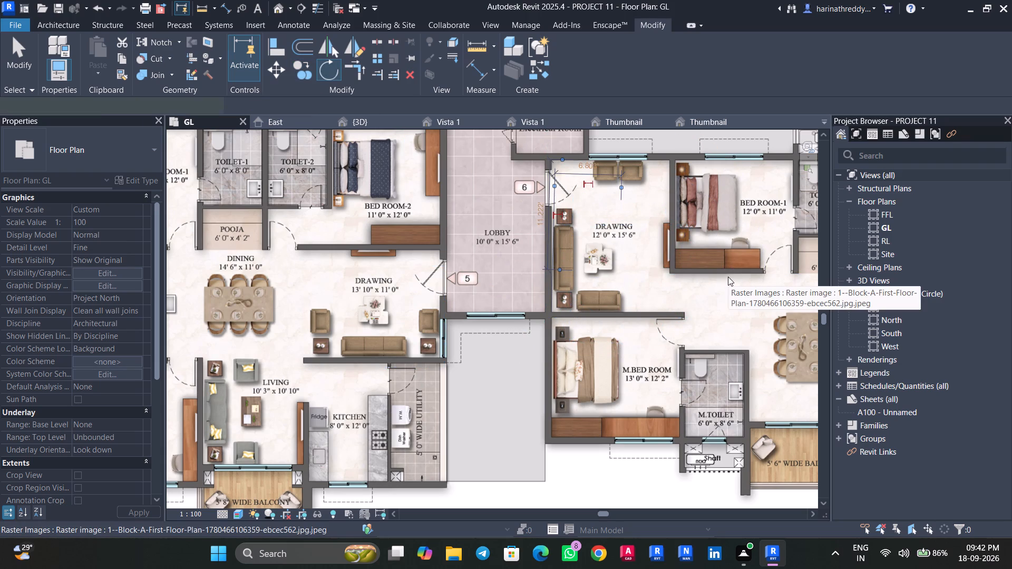
pyautogui.press('Escape')
pyautogui.press('Escape')
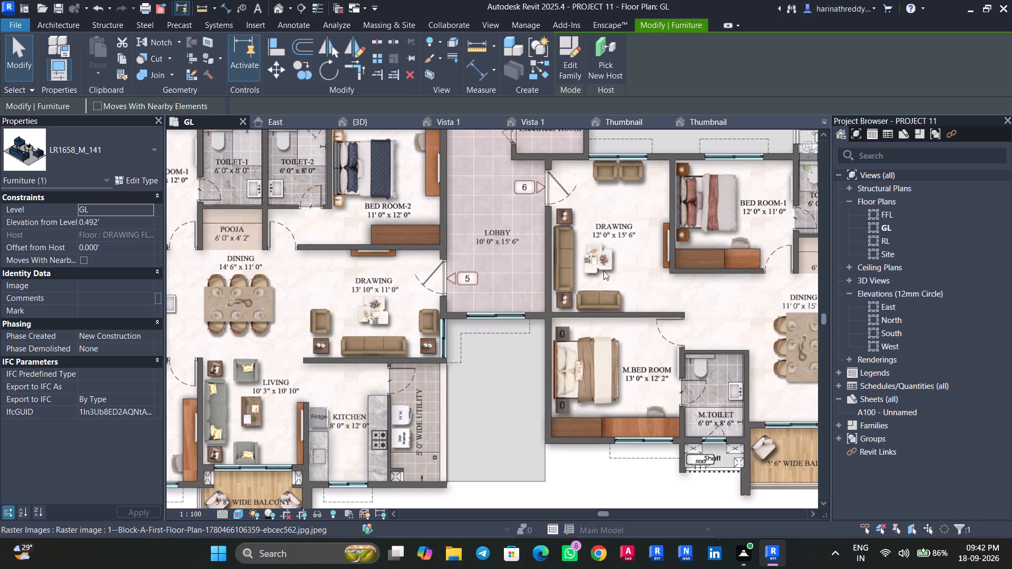
# Nudge flat 6's sofa set into position against the lobby-side wall, clear of the wall shared with the master bedroom.
pyautogui.press('Tab')
pyautogui.click(625, 277)
pyautogui.press('Up')
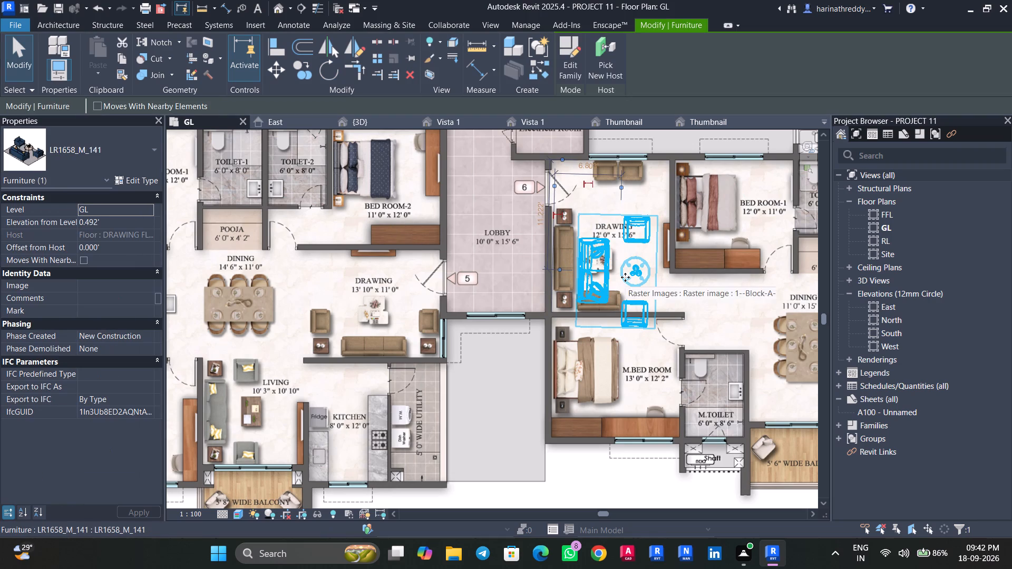
pyautogui.press('Up')
pyautogui.press('Up')
pyautogui.press('Up')
pyautogui.press('Up')
pyautogui.press('Left')
pyautogui.press('Left')
pyautogui.press('Left')
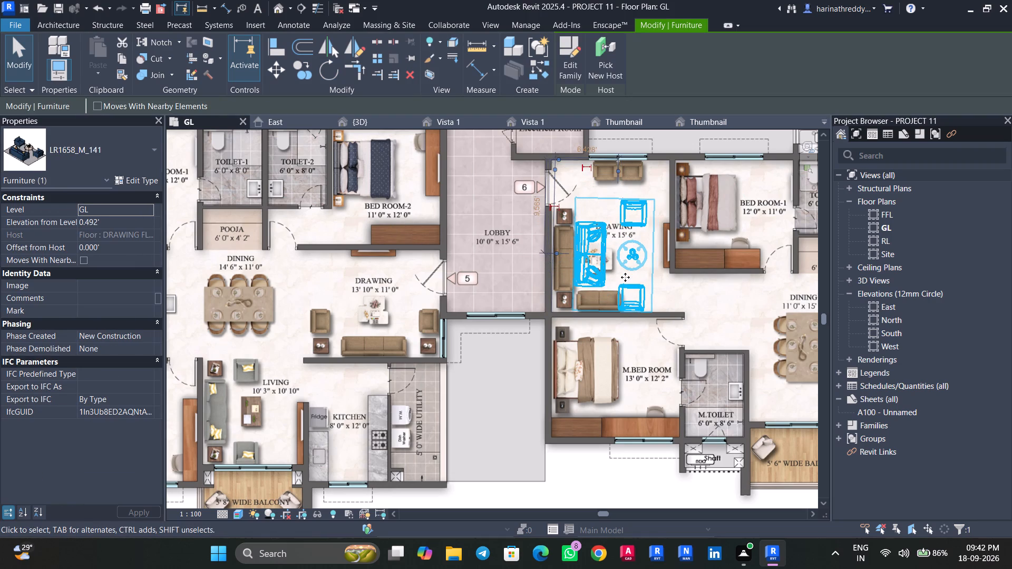
pyautogui.press('Left')
pyautogui.press('Left')
pyautogui.press('Left')
pyautogui.press('Left')
pyautogui.press('Left')
pyautogui.press('Left')
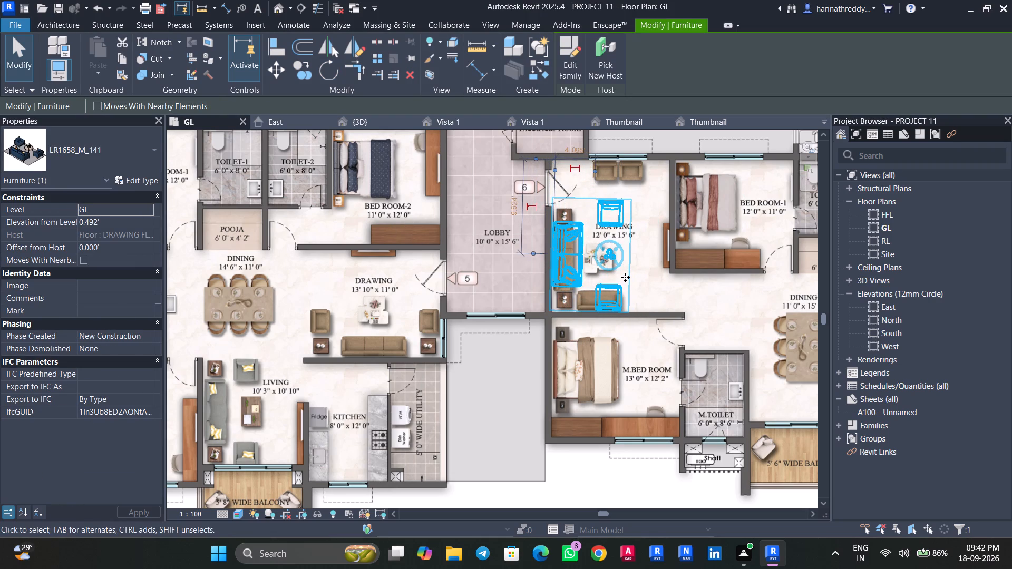
pyautogui.press('Right')
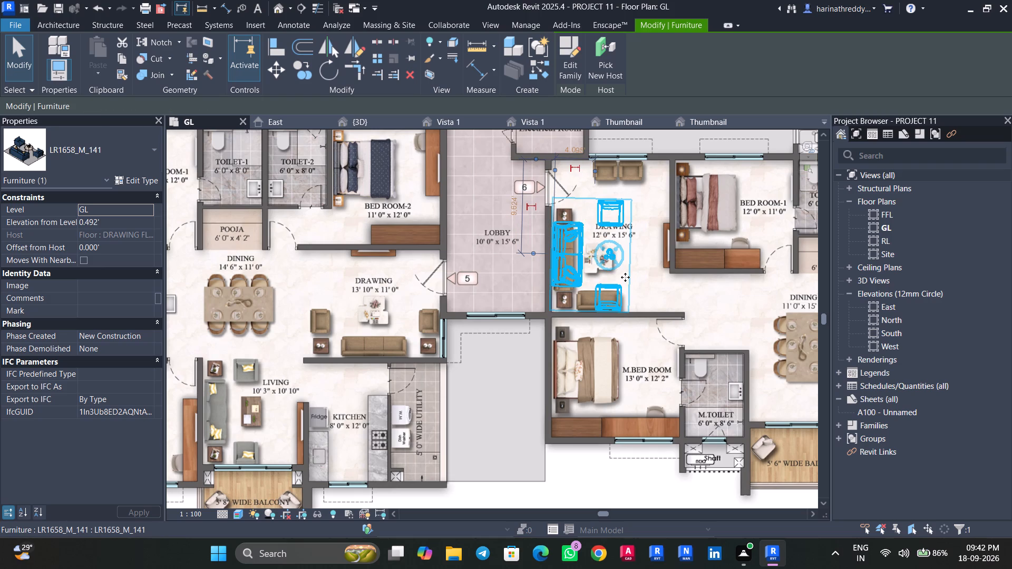
pyautogui.press('Escape')
# Copy the LR1658_M_141 sofa set from flat 2's drawing room to the empty area outside the building between flats 1 and 2.
pyautogui.scroll(-4, 661, 347)
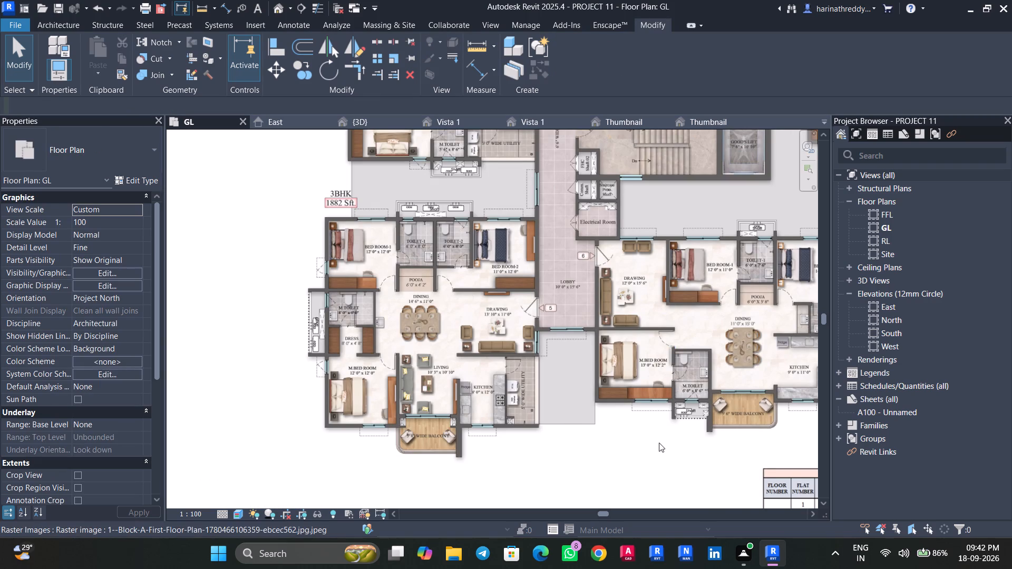
pyautogui.moveTo(660, 445); pyautogui.dragTo(431, 507, button='middle')
pyautogui.scroll(-3, 653, 300)
pyautogui.moveTo(663, 288); pyautogui.dragTo(661, 430, button='middle')
pyautogui.scroll(5, 624, 311)
pyautogui.scroll(-4, 648, 379)
pyautogui.moveTo(753, 458); pyautogui.dragTo(747, 535, button='middle')
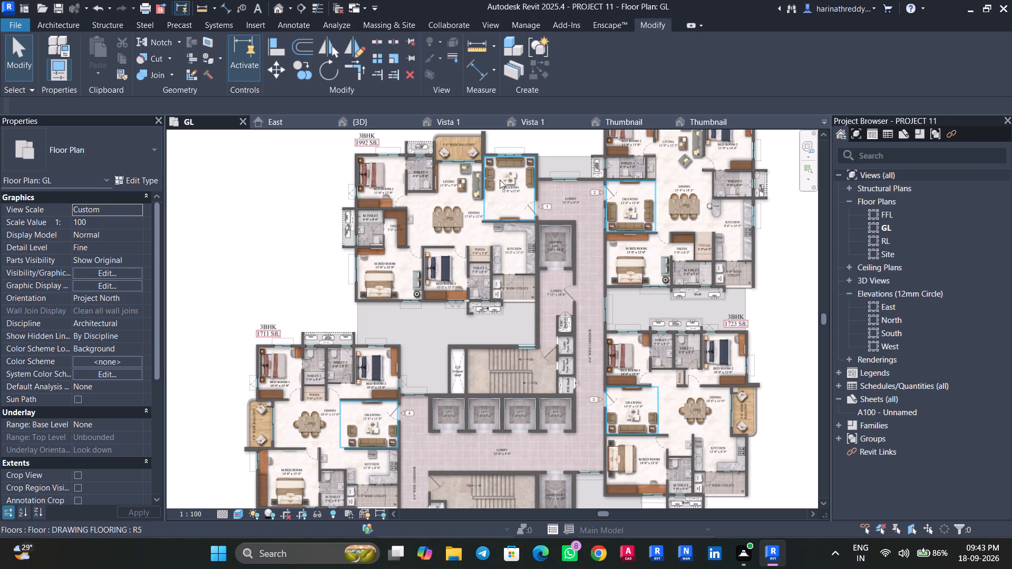
pyautogui.moveTo(509, 172); pyautogui.dragTo(490, 267, button='middle')
pyautogui.scroll(4, 497, 274)
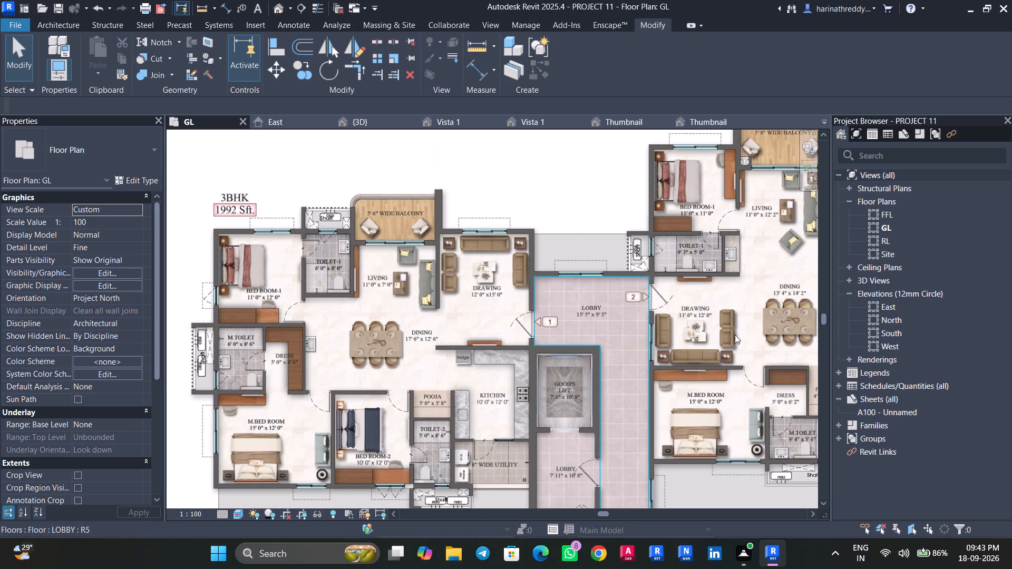
pyautogui.press('Escape')
pyautogui.click(722, 339)
pyautogui.scroll(-3, 722, 339)
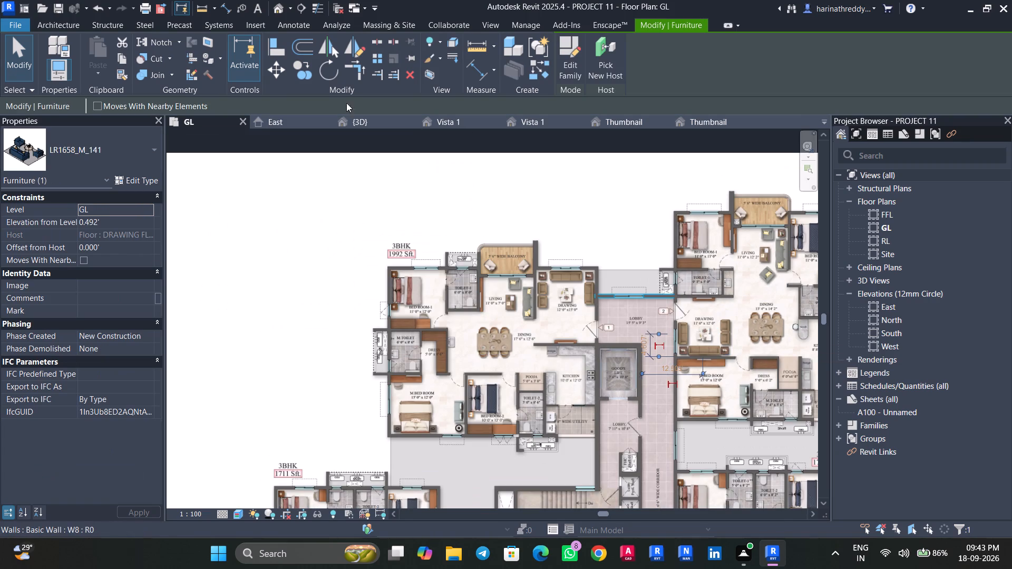
pyautogui.click(304, 72)
pyautogui.scroll(5, 731, 335)
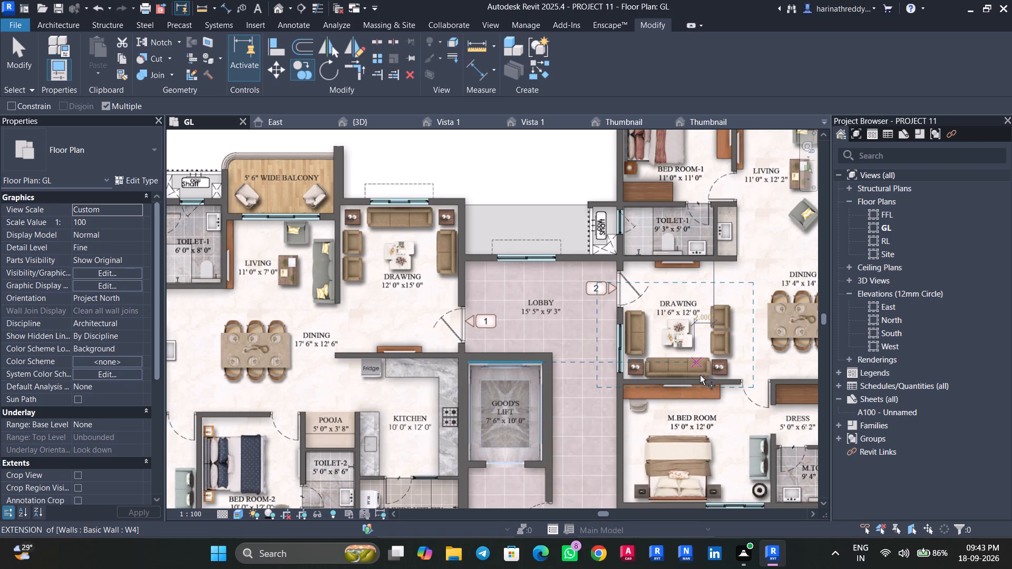
pyautogui.click(678, 381)
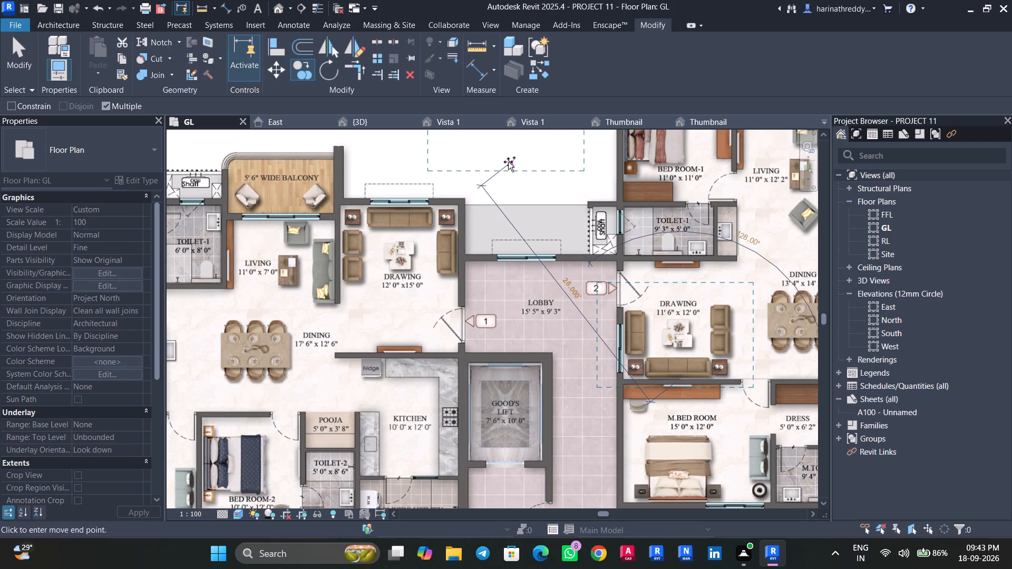
pyautogui.click(507, 162)
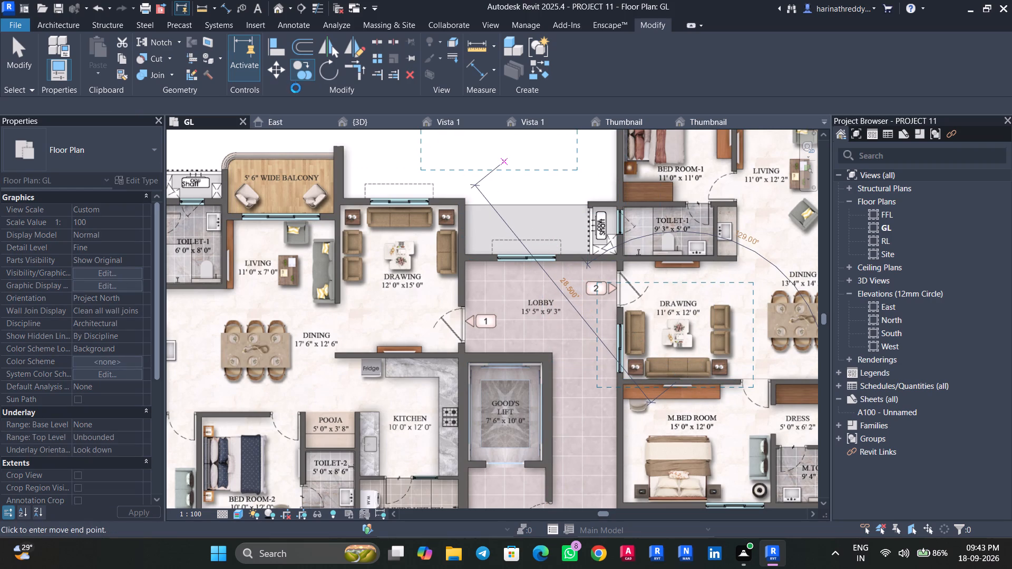
# Rotate the copied sofa set outside the building a half turn, 180 degrees.
pyautogui.click(330, 75)
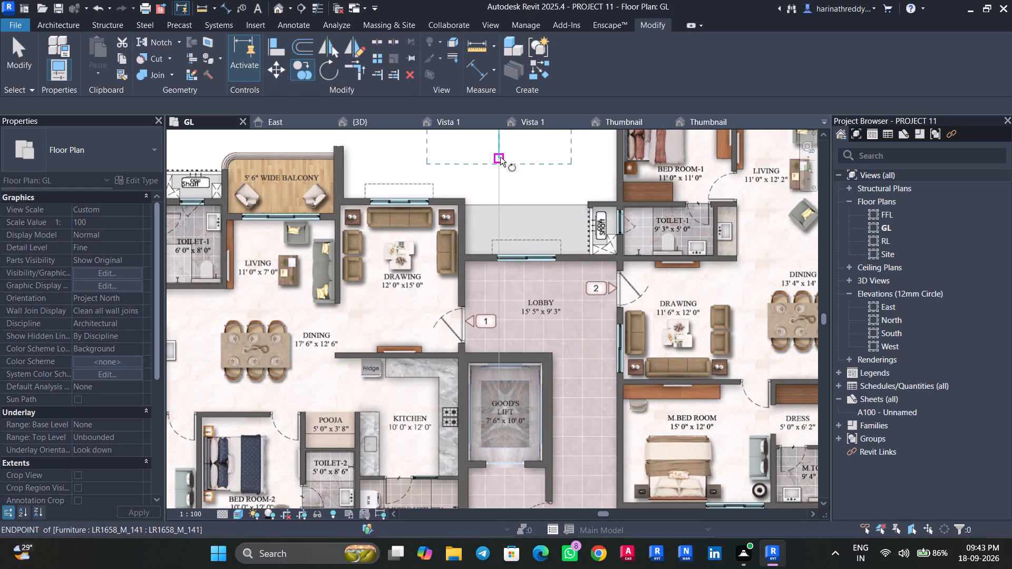
pyautogui.moveTo(500, 158); pyautogui.dragTo(508, 339, button='middle')
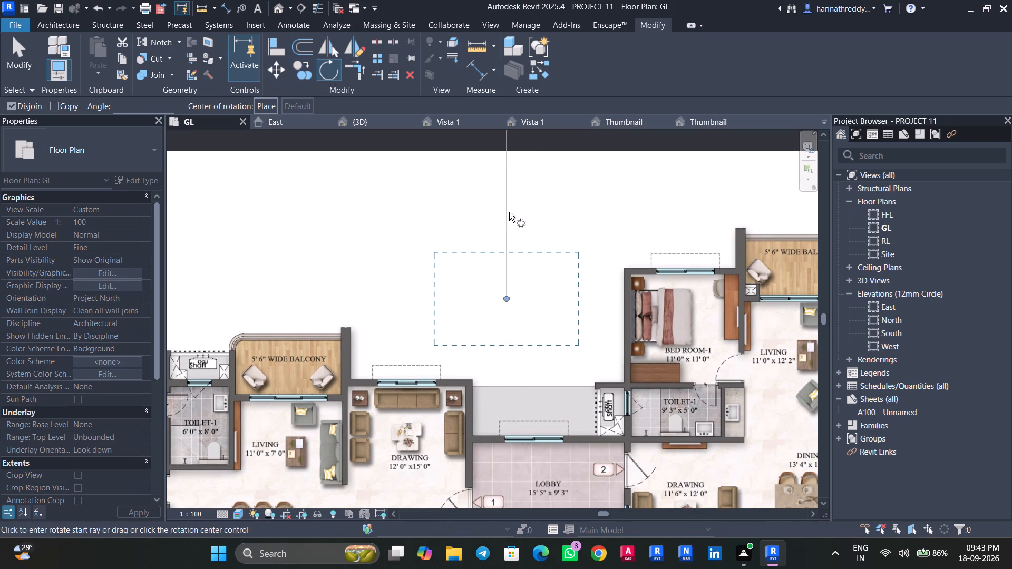
pyautogui.click(508, 206)
pyautogui.click(505, 411)
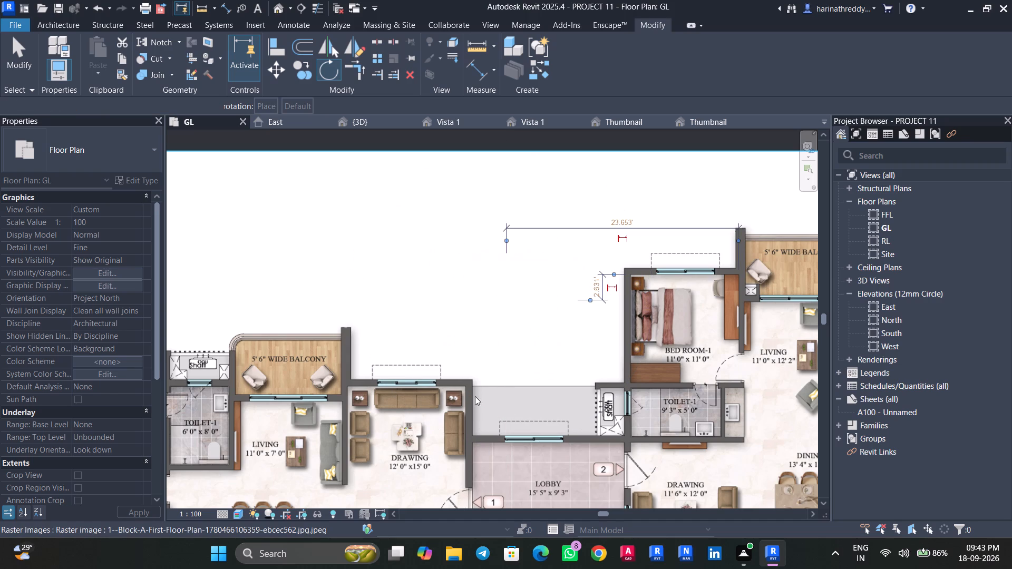
# Move the rotated sofa set into flat 1's drawing room, its back edge centred on the window wall.
pyautogui.click(299, 72)
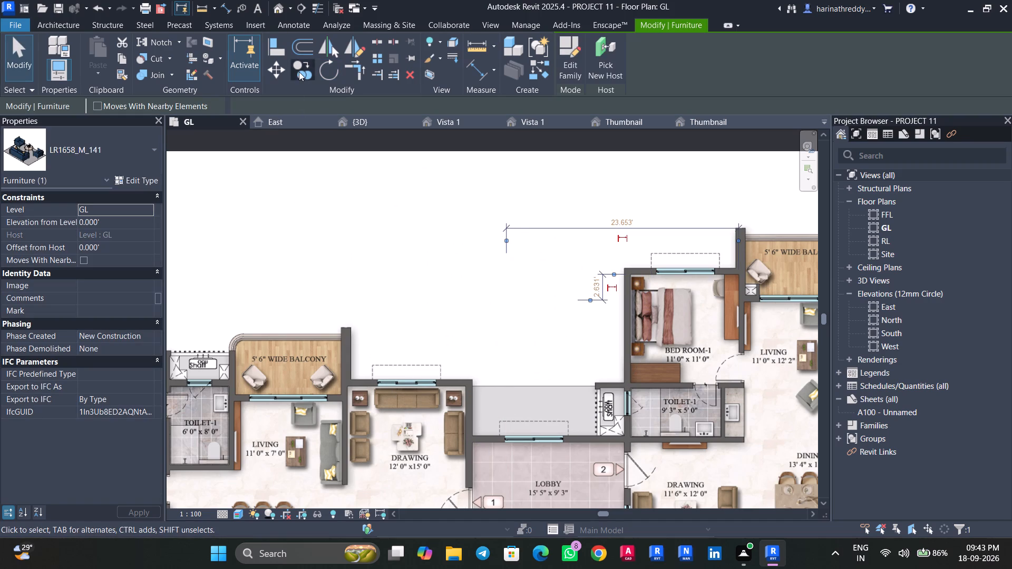
pyautogui.click(281, 77)
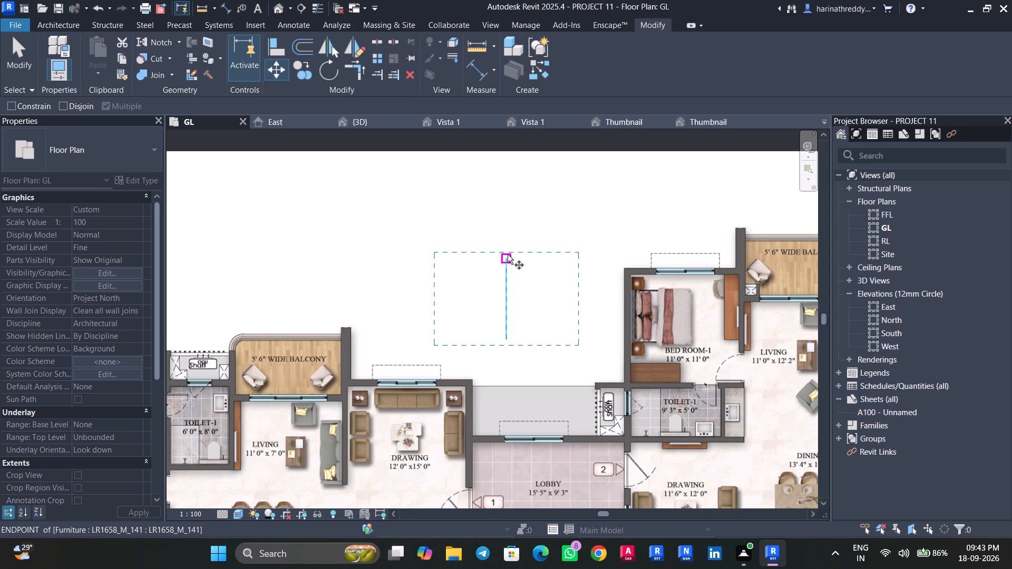
pyautogui.click(508, 254)
pyautogui.click(405, 388)
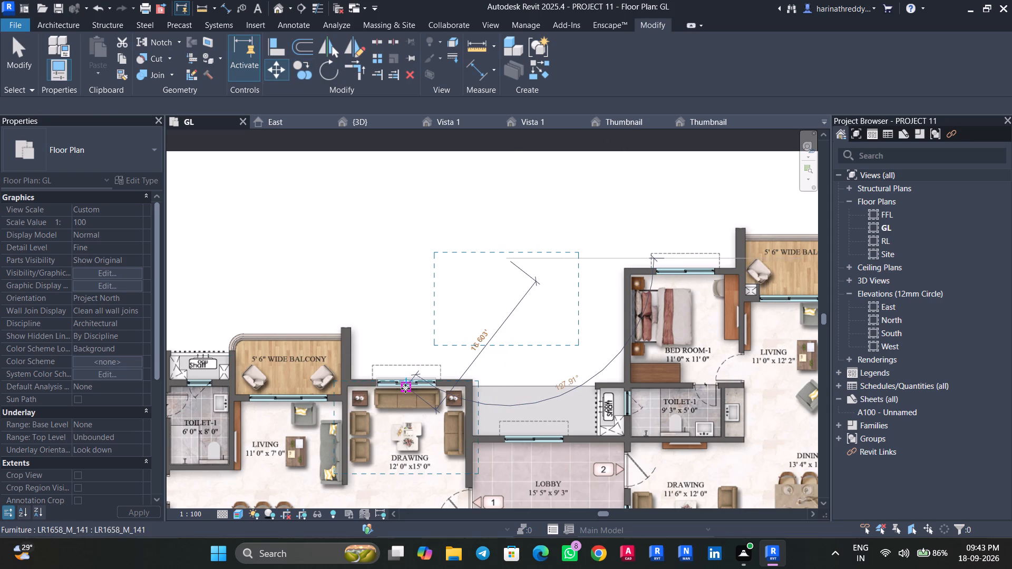
pyautogui.press('Escape')
pyautogui.press('Escape')
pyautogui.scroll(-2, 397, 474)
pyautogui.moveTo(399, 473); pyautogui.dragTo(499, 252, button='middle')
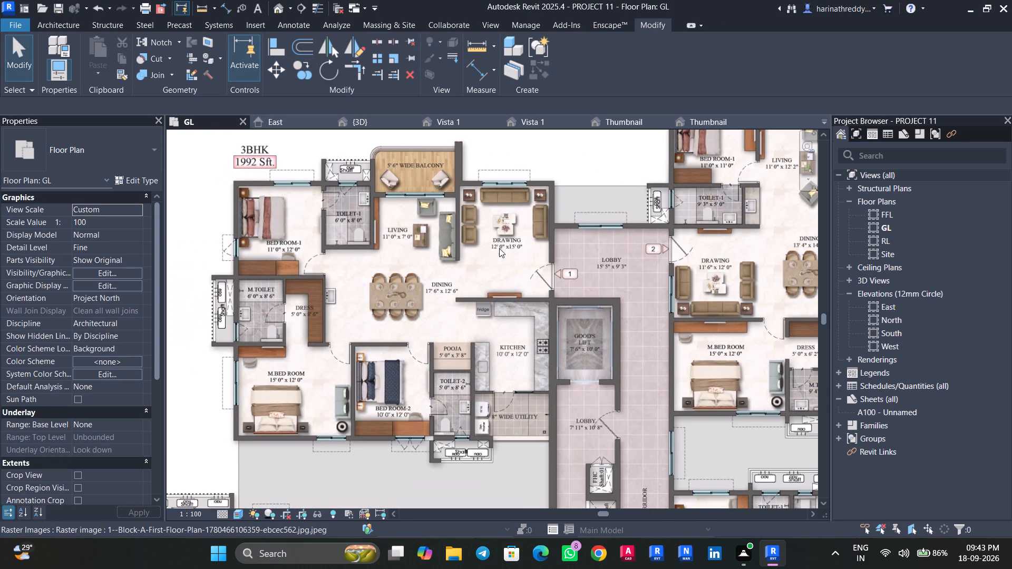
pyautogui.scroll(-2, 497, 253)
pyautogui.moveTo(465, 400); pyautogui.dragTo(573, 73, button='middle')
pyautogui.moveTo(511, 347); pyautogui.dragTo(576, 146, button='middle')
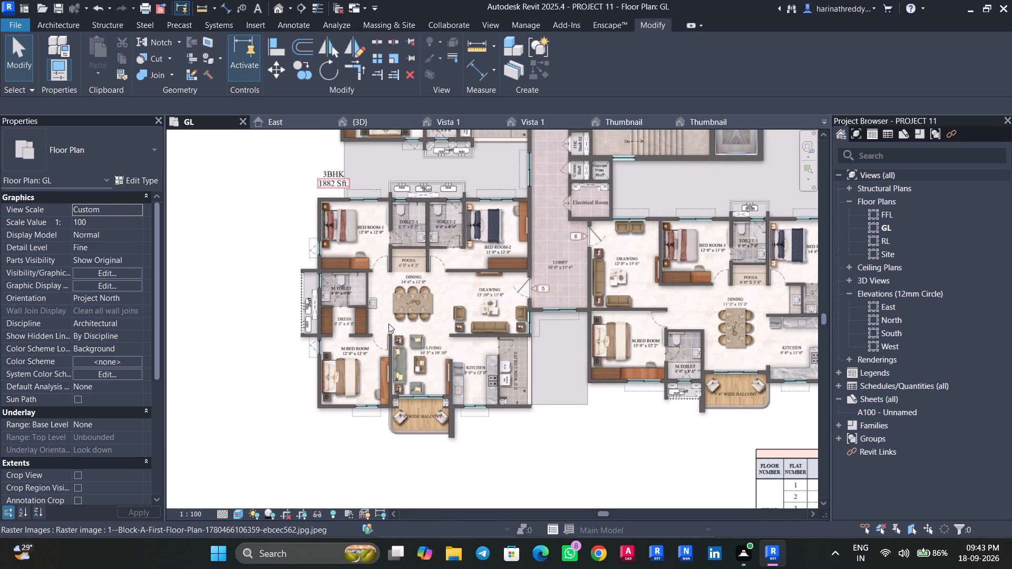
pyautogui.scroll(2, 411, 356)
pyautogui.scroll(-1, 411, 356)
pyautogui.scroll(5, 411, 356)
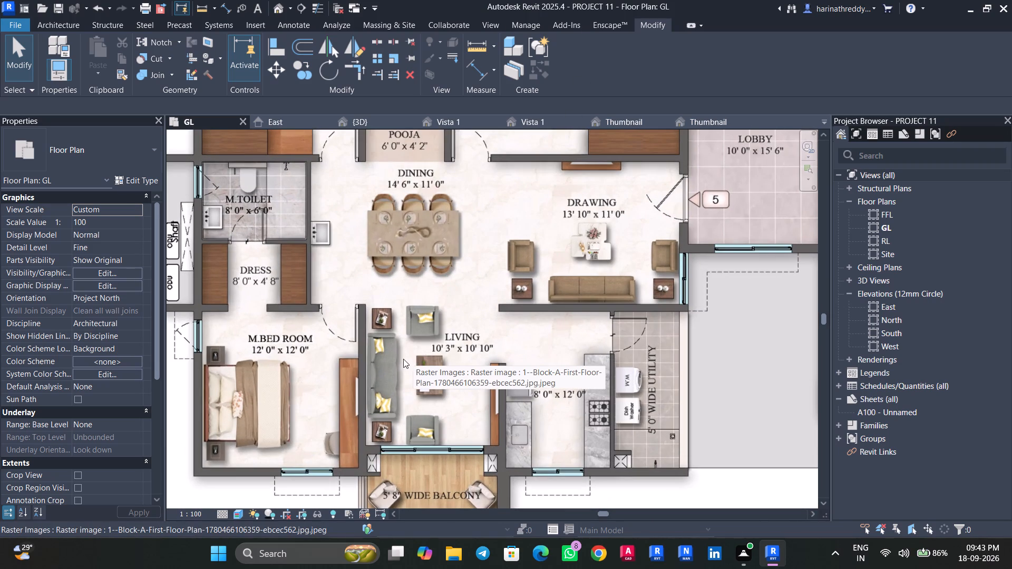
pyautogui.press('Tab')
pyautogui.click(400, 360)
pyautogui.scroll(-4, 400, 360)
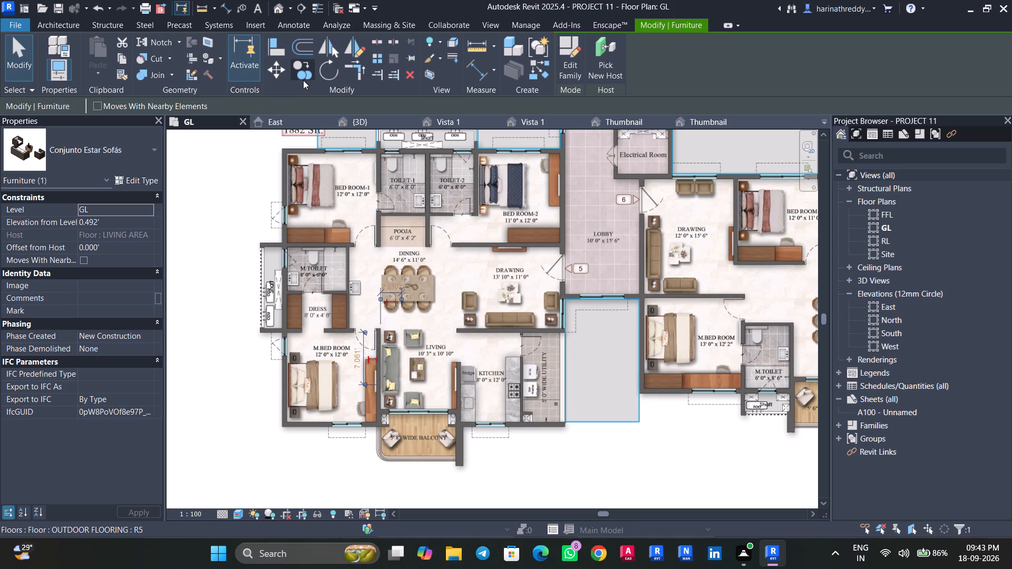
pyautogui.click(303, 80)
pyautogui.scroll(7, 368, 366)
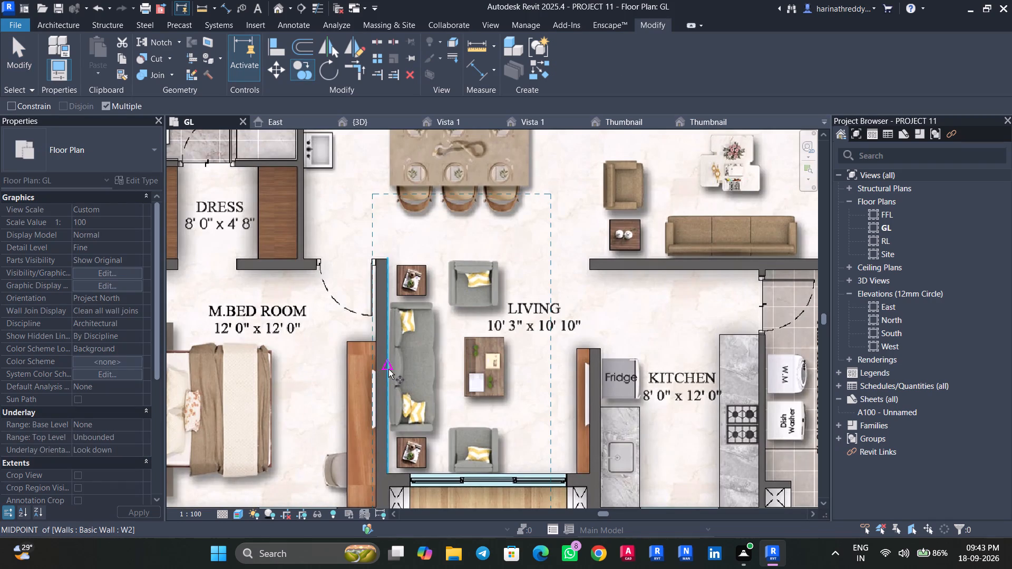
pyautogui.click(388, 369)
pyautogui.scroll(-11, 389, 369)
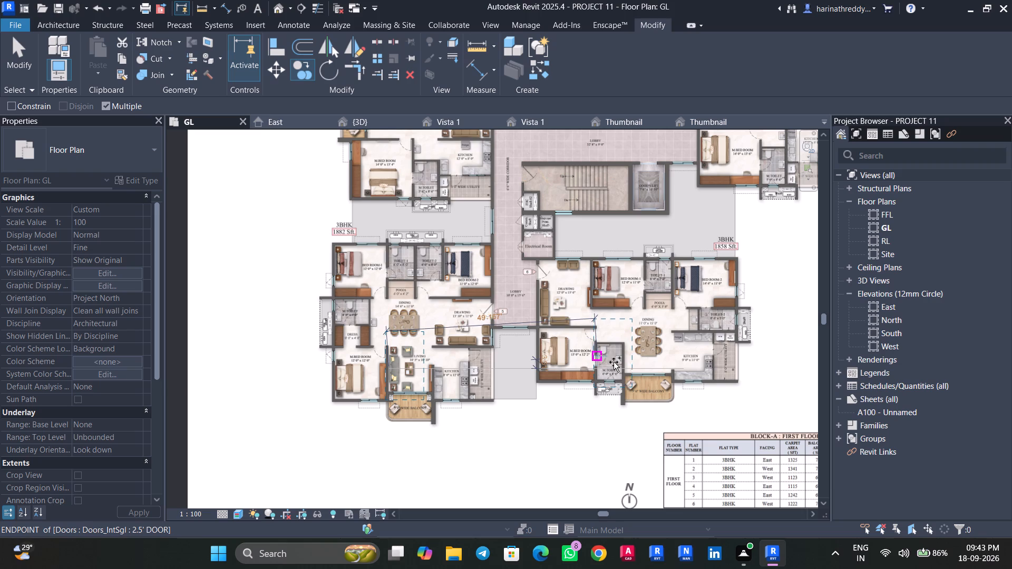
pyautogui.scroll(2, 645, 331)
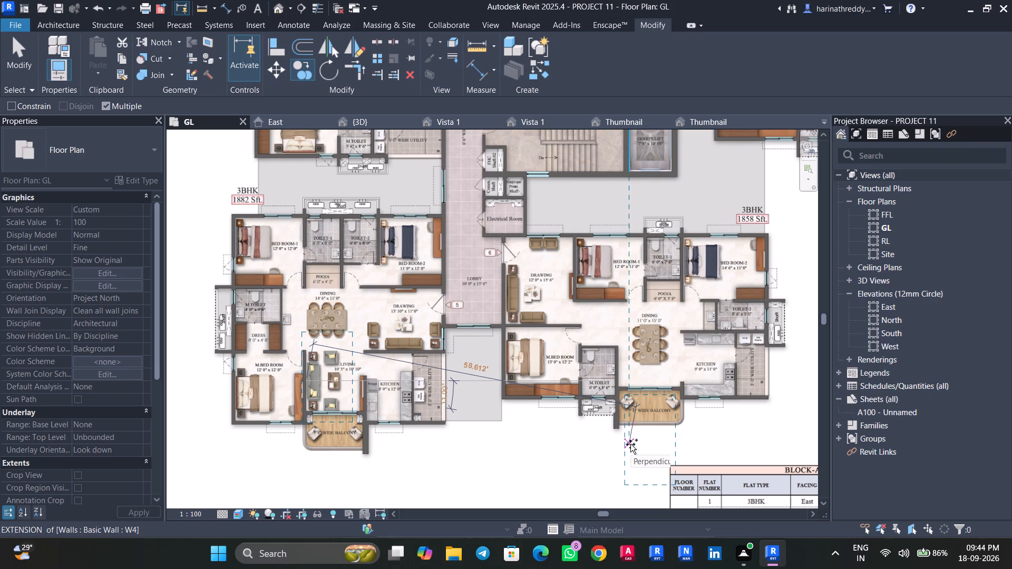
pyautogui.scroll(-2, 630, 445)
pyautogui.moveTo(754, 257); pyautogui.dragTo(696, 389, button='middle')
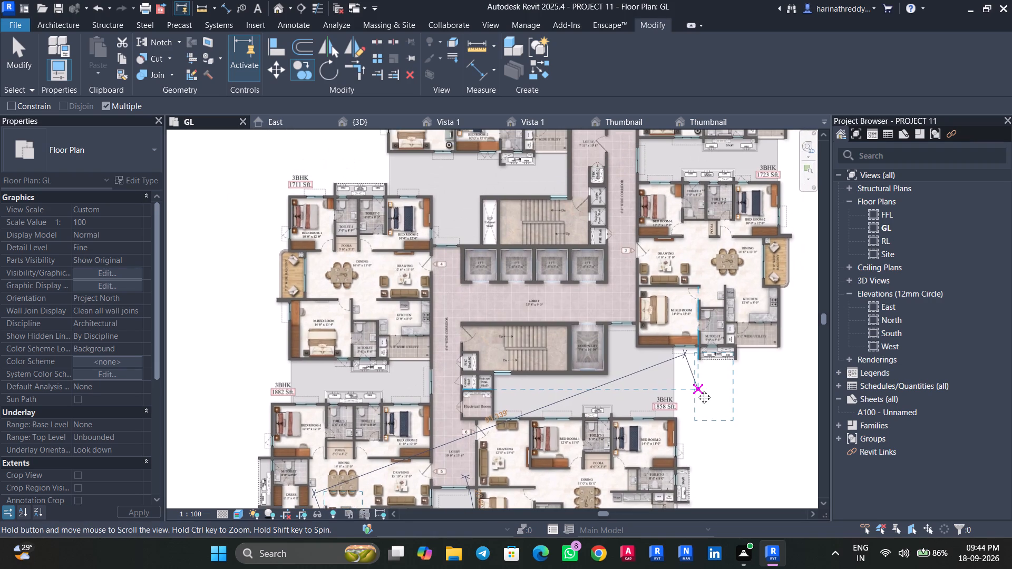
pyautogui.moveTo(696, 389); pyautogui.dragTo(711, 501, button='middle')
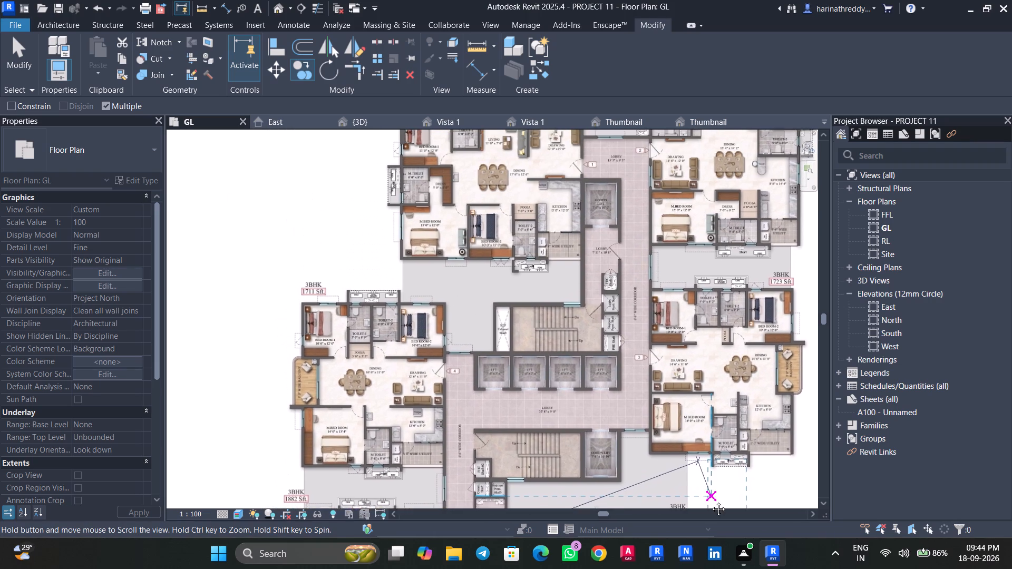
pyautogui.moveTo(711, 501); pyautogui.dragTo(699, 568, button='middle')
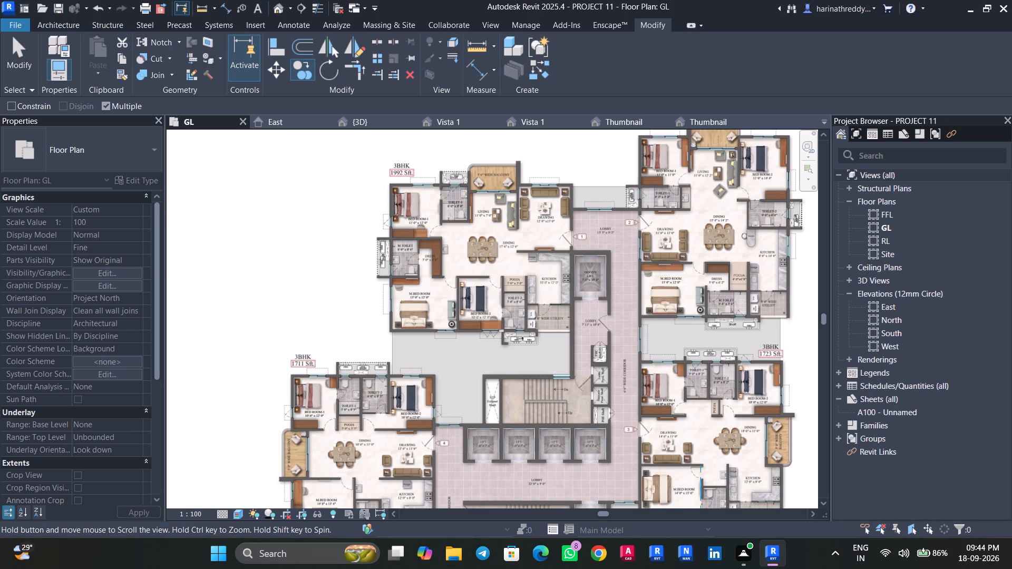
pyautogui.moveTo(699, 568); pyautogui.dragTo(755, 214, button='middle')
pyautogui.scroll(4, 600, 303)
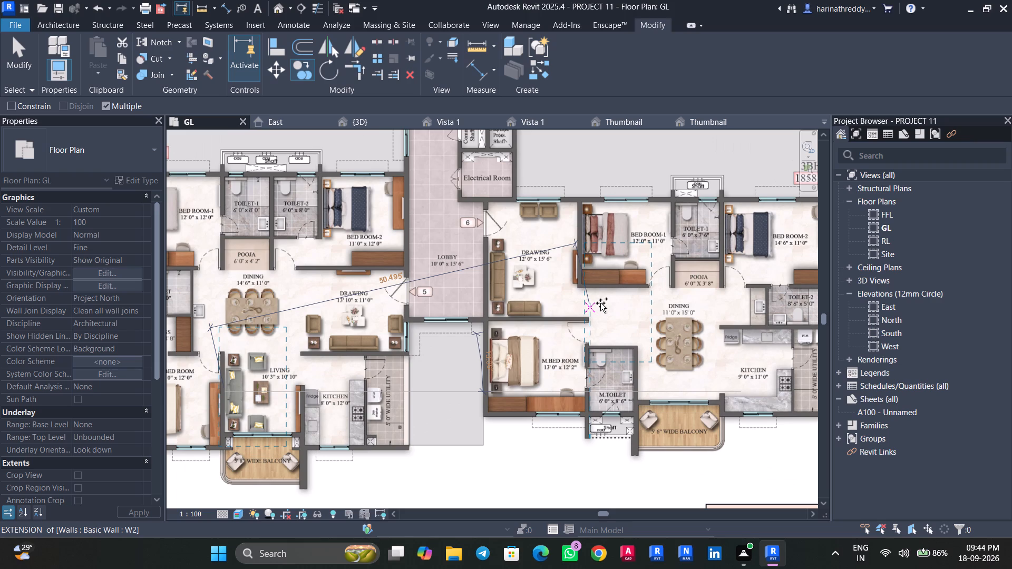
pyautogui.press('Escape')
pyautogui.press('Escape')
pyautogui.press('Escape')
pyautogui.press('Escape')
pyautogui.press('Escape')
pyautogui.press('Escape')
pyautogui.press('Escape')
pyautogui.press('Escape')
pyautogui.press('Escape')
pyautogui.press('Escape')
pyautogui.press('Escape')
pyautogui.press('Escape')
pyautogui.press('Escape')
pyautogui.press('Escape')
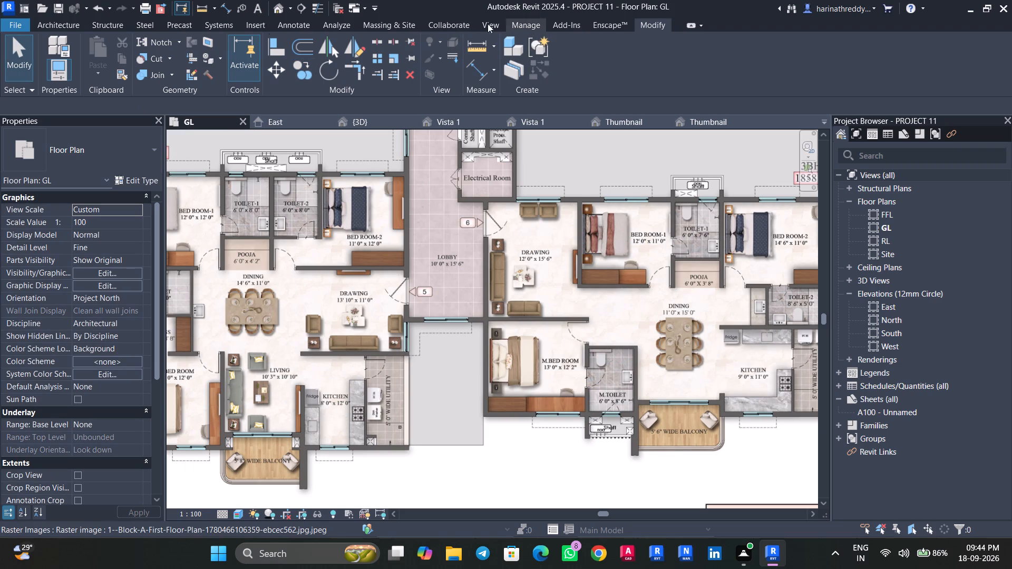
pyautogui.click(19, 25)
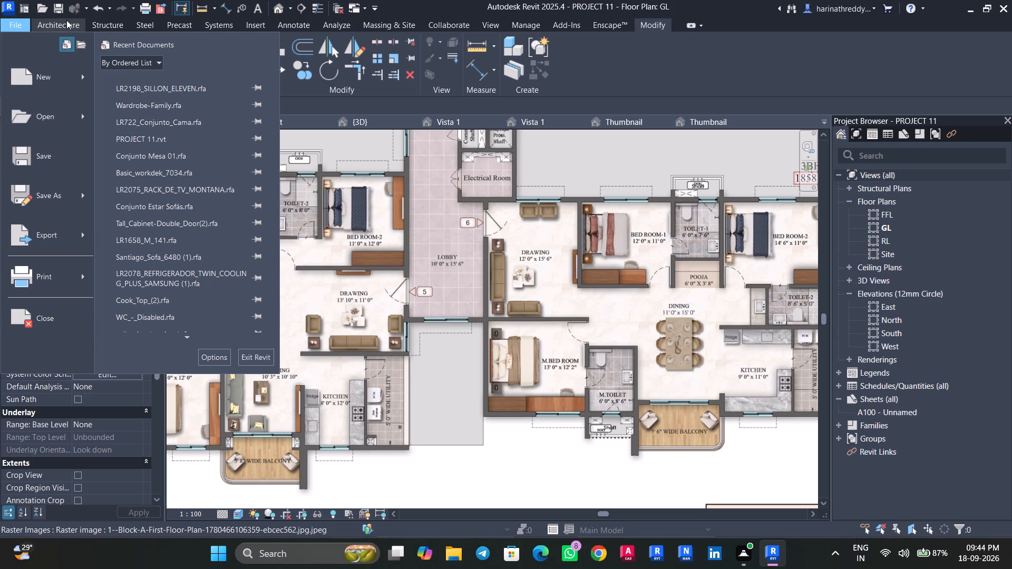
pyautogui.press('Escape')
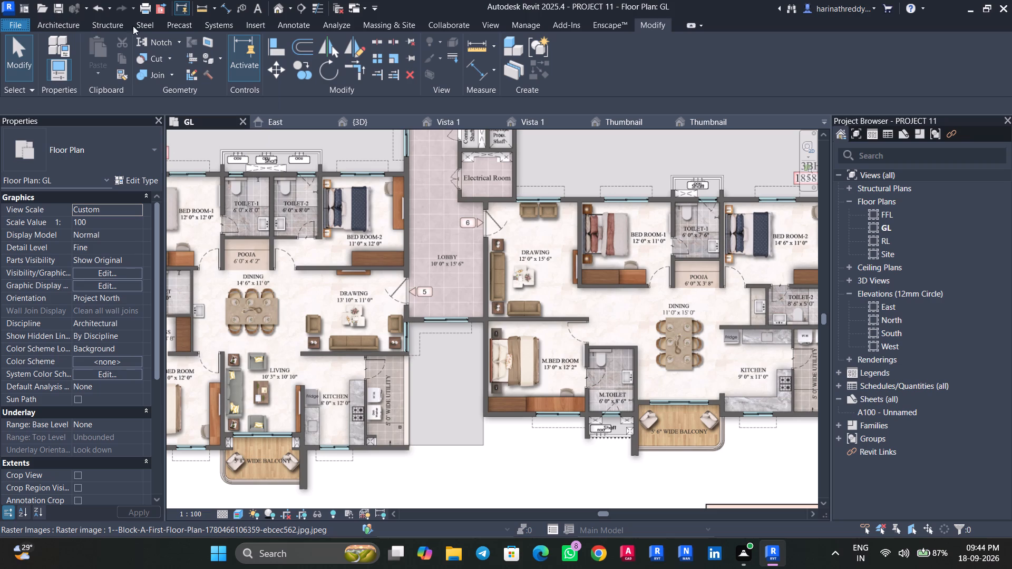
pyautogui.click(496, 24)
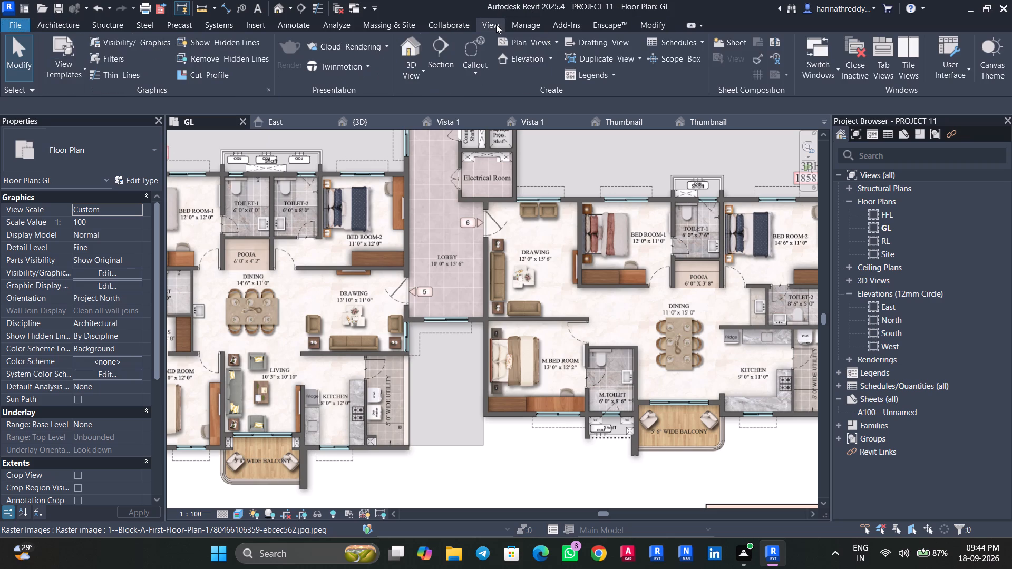
# Review the Walls category and its subcategories among the model objects in Object Styles.
pyautogui.click(510, 27)
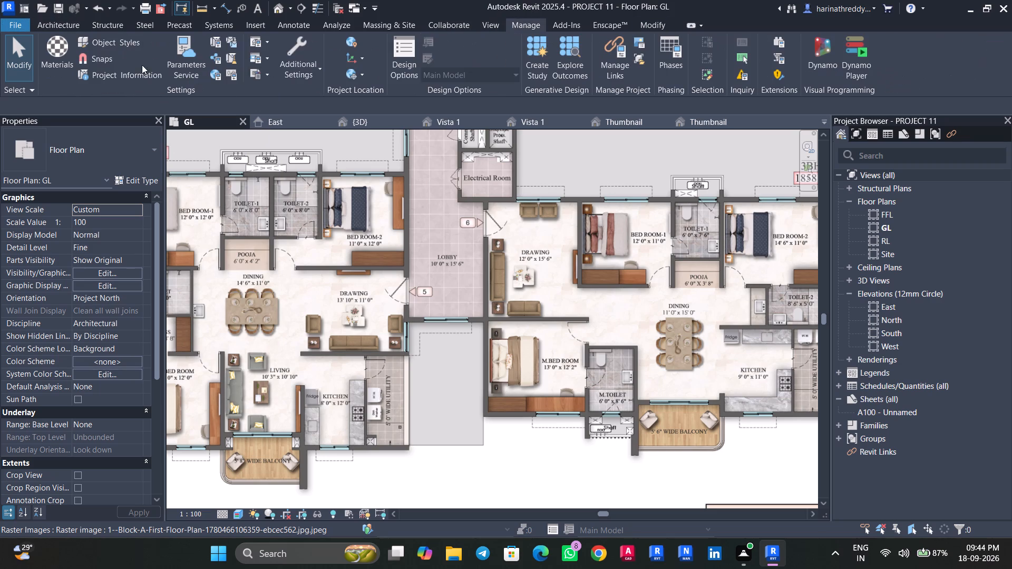
pyautogui.click(128, 46)
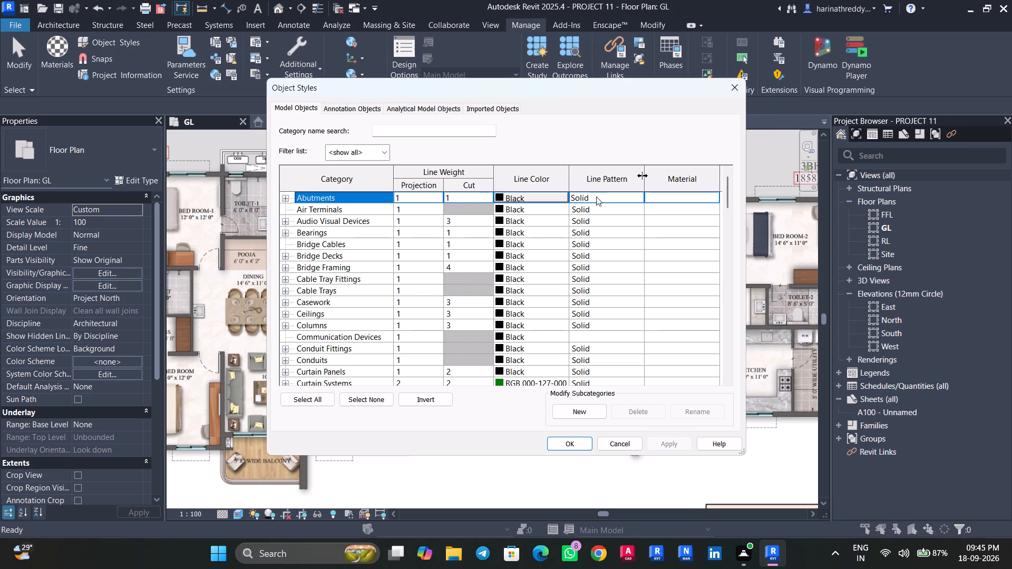
pyautogui.scroll(-13, 437, 297)
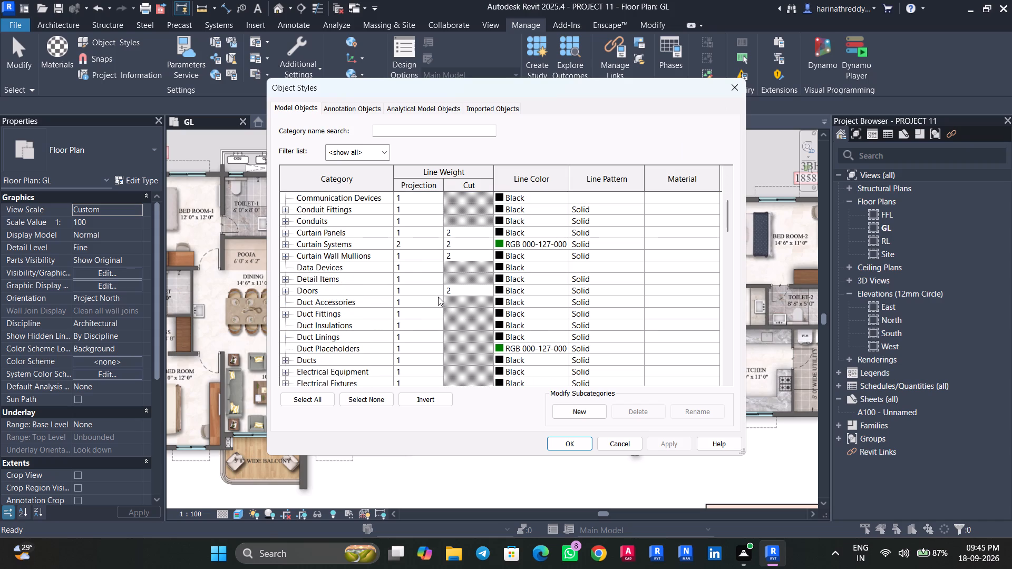
pyautogui.scroll(-2, 423, 287)
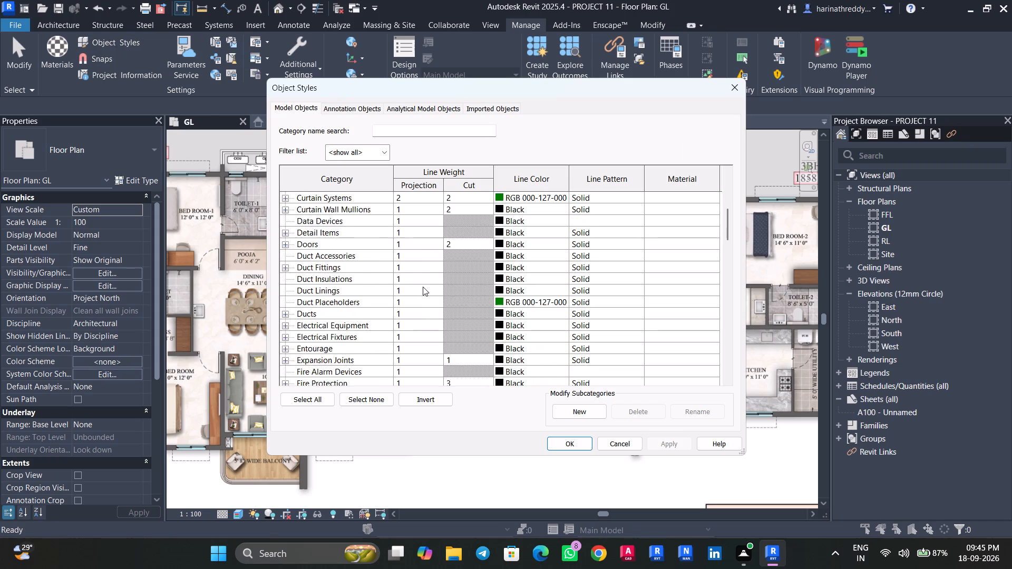
pyautogui.scroll(-20, 423, 287)
pyautogui.scroll(-4, 423, 287)
pyautogui.scroll(1, 423, 287)
pyautogui.scroll(-5, 423, 287)
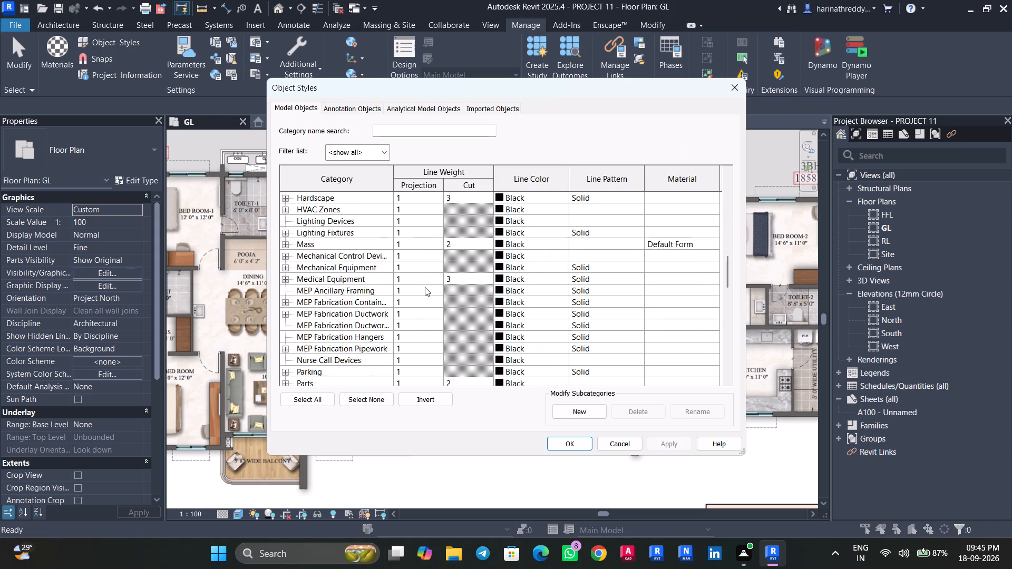
pyautogui.scroll(-2, 425, 287)
pyautogui.click(363, 294)
pyautogui.press('w')
pyautogui.scroll(-4, 364, 333)
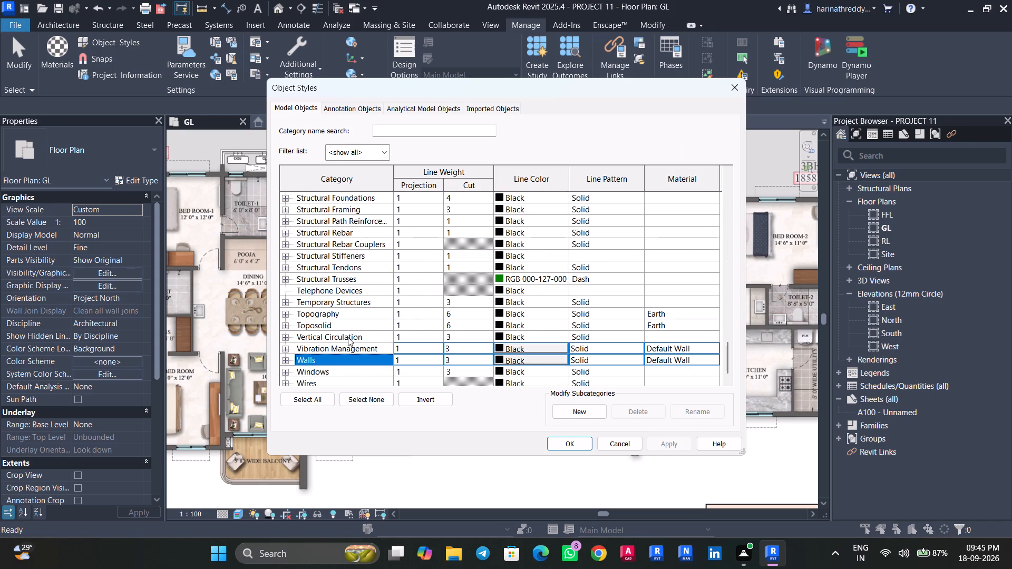
pyautogui.scroll(-2, 346, 337)
pyautogui.click(286, 348)
pyautogui.scroll(-2, 349, 330)
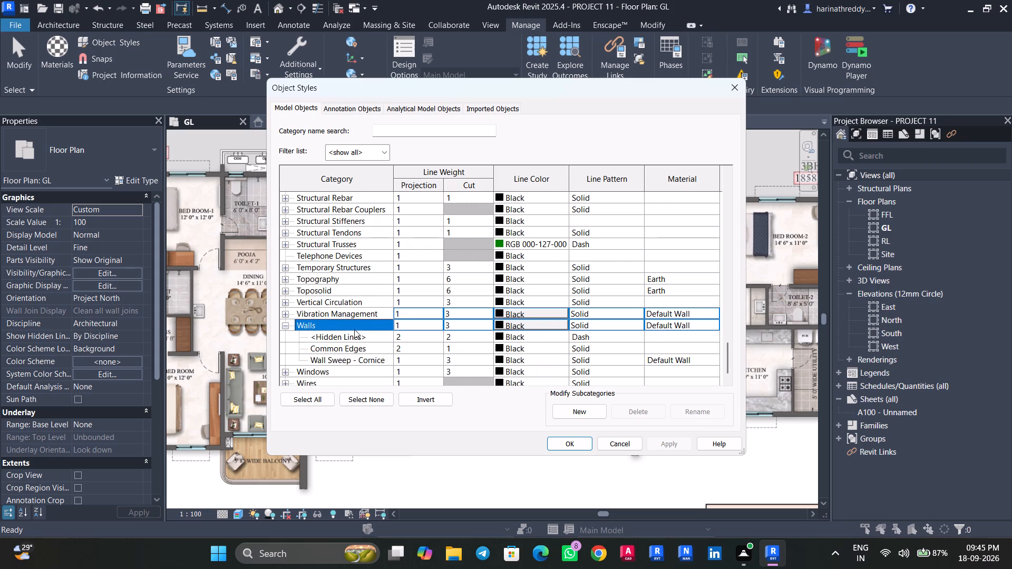
pyautogui.scroll(-1, 378, 331)
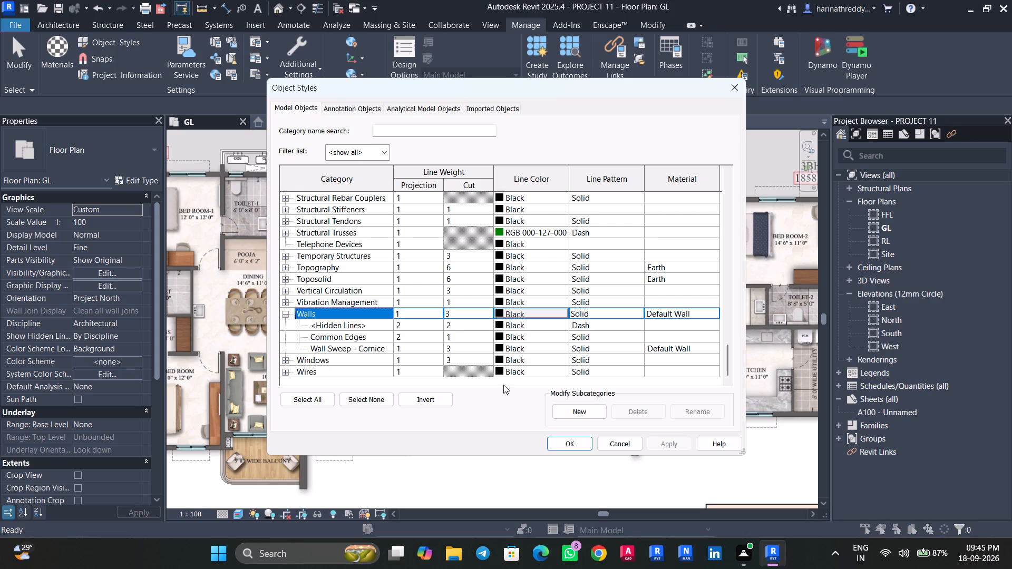
pyautogui.click(580, 440)
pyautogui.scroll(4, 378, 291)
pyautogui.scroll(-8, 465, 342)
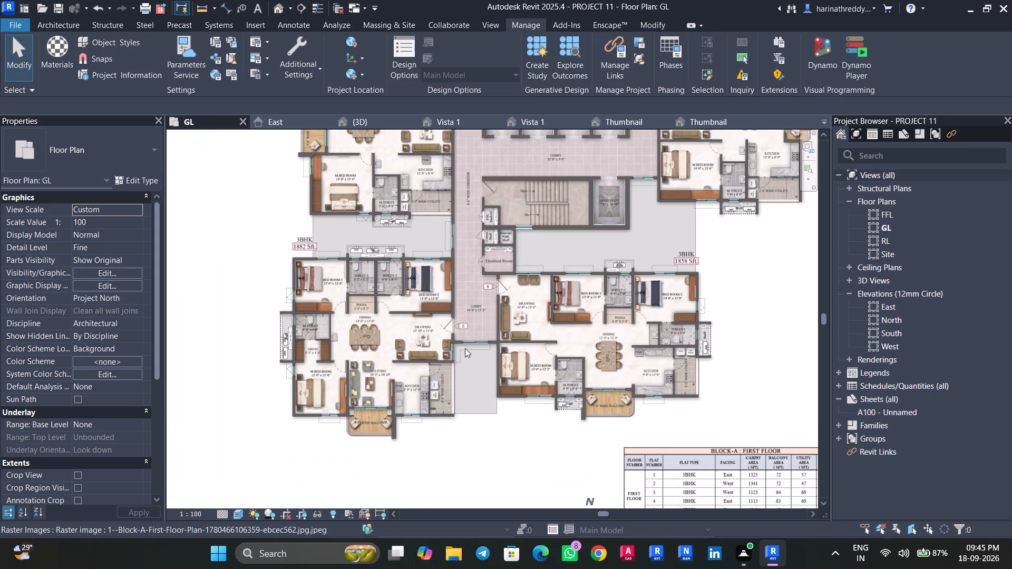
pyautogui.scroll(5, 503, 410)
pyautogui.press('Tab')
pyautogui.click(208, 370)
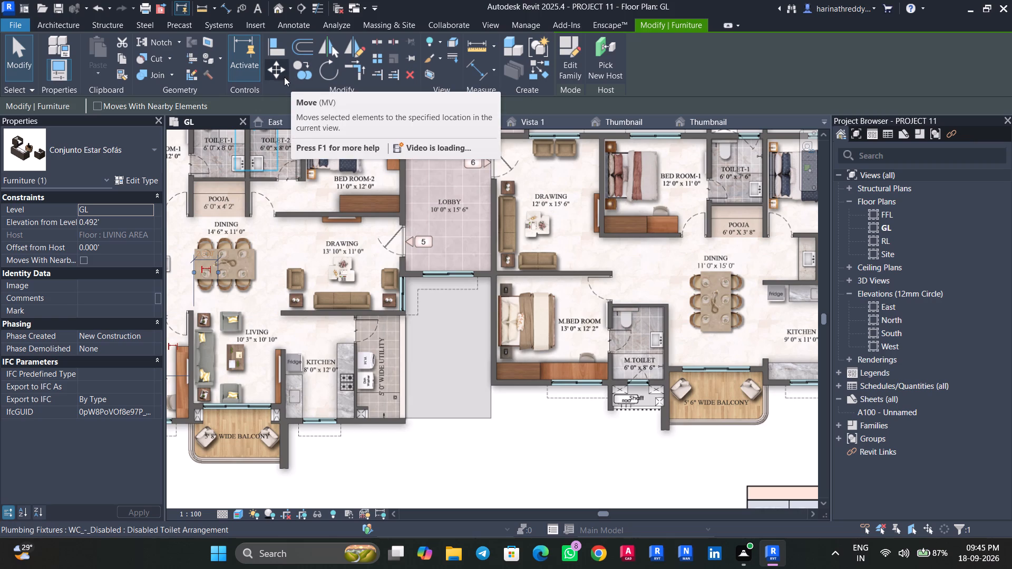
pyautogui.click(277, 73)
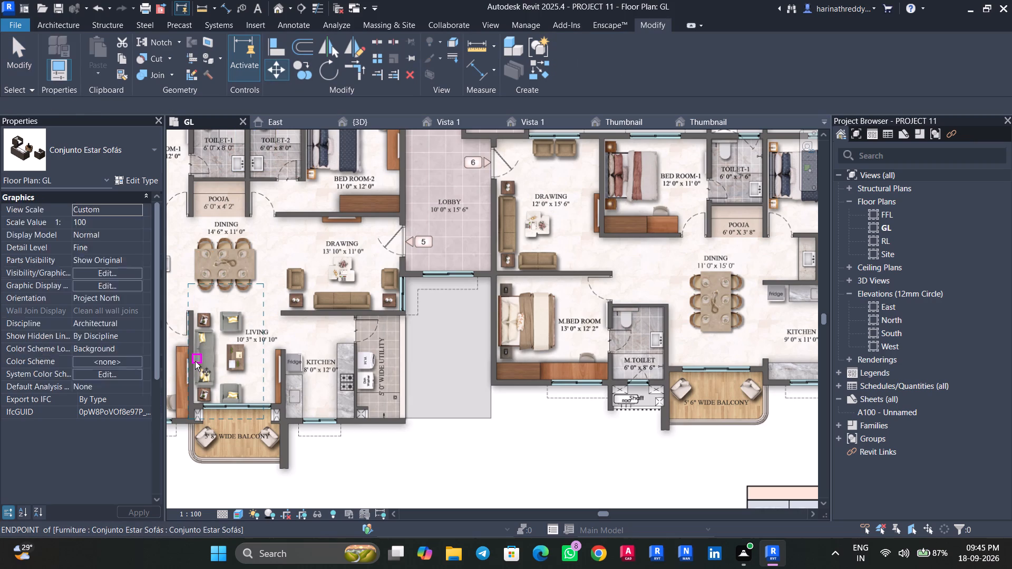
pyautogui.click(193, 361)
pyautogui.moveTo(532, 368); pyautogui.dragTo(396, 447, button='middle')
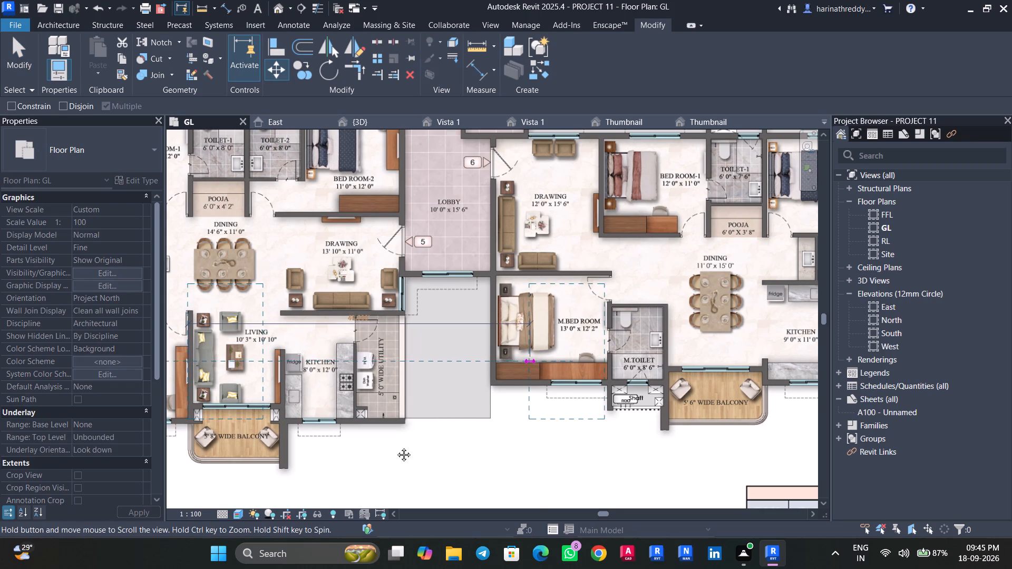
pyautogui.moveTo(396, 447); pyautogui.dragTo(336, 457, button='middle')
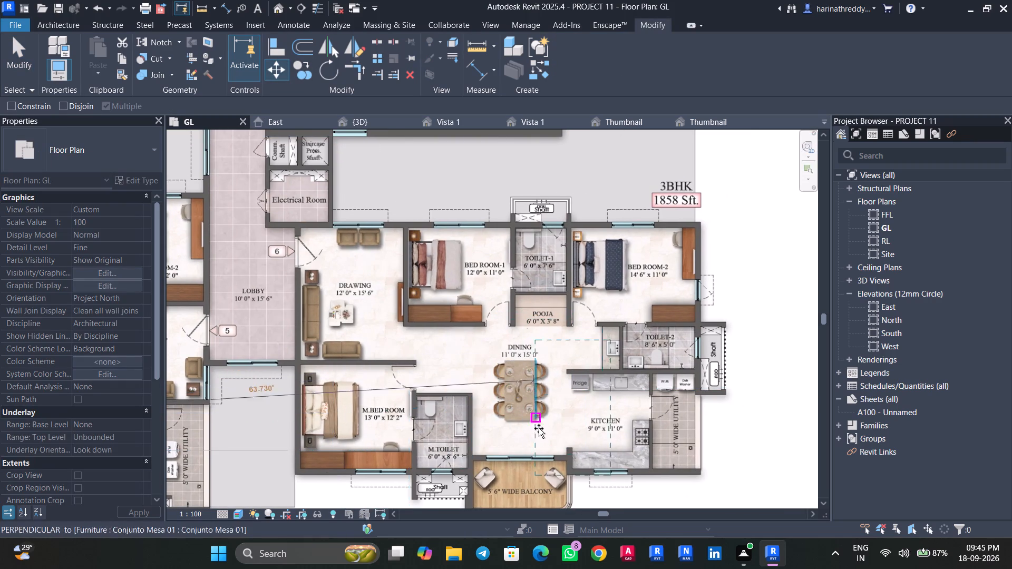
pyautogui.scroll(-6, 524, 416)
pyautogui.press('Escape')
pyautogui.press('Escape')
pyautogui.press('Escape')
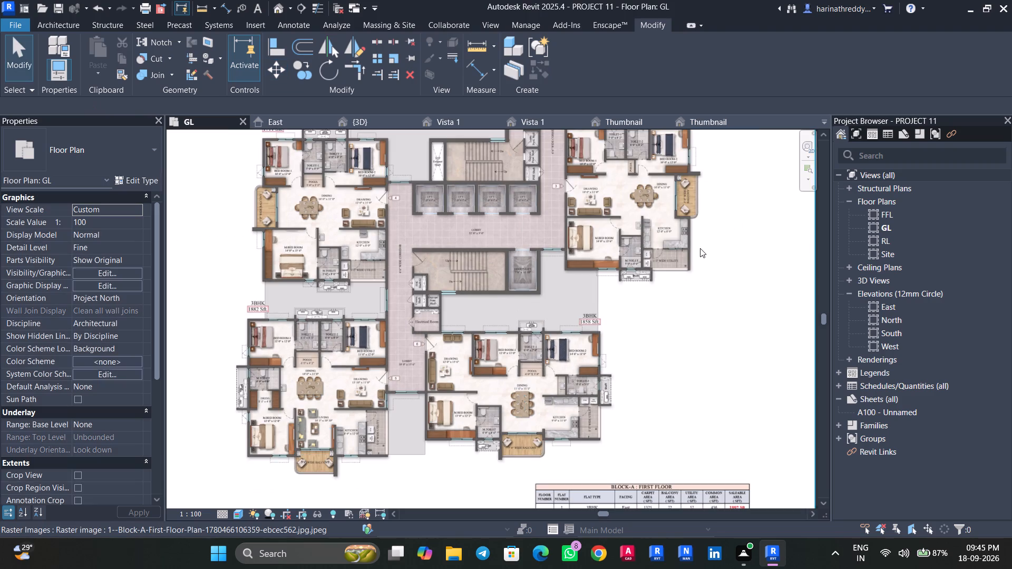
# Look over the flats across the GL plan to check which living and drawing rooms still need sofa sets.
pyautogui.scroll(5, 700, 248)
pyautogui.moveTo(690, 277); pyautogui.dragTo(668, 408, button='middle')
pyautogui.scroll(-3, 679, 402)
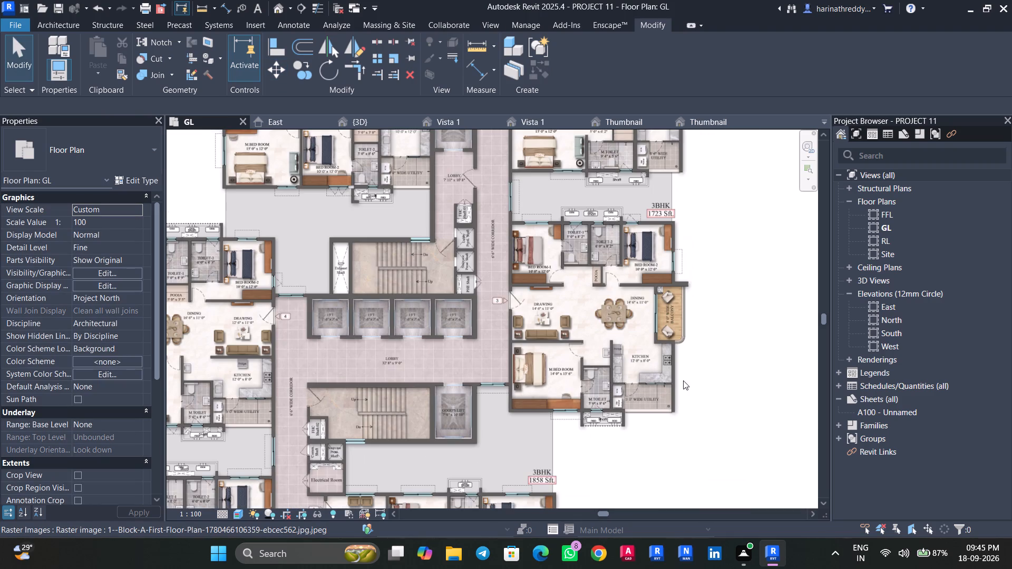
pyautogui.scroll(7, 557, 325)
pyautogui.scroll(-5, 582, 317)
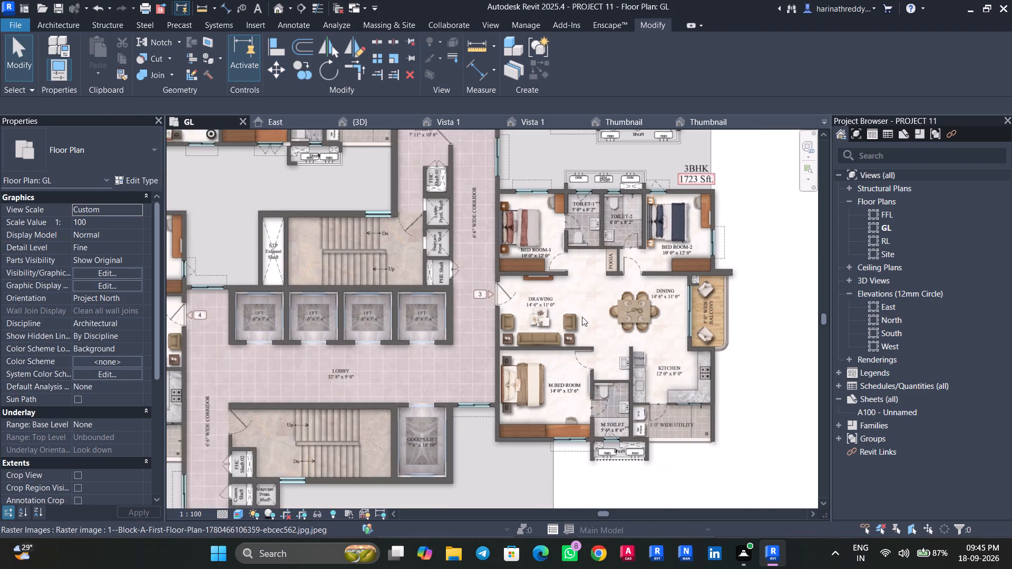
pyautogui.moveTo(582, 317); pyautogui.dragTo(521, 454, button='middle')
pyautogui.moveTo(573, 297); pyautogui.dragTo(557, 455, button='middle')
pyautogui.scroll(3, 506, 307)
pyautogui.scroll(-3, 506, 307)
pyautogui.moveTo(511, 306); pyautogui.dragTo(500, 401, button='middle')
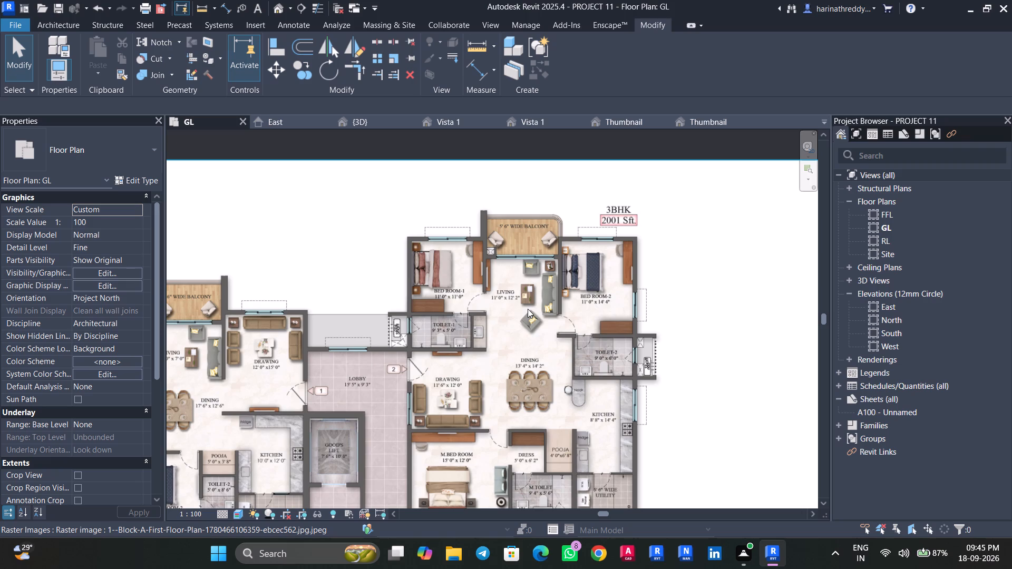
pyautogui.scroll(-7, 528, 309)
pyautogui.moveTo(525, 316); pyautogui.dragTo(513, 225, button='middle')
pyautogui.scroll(4, 523, 335)
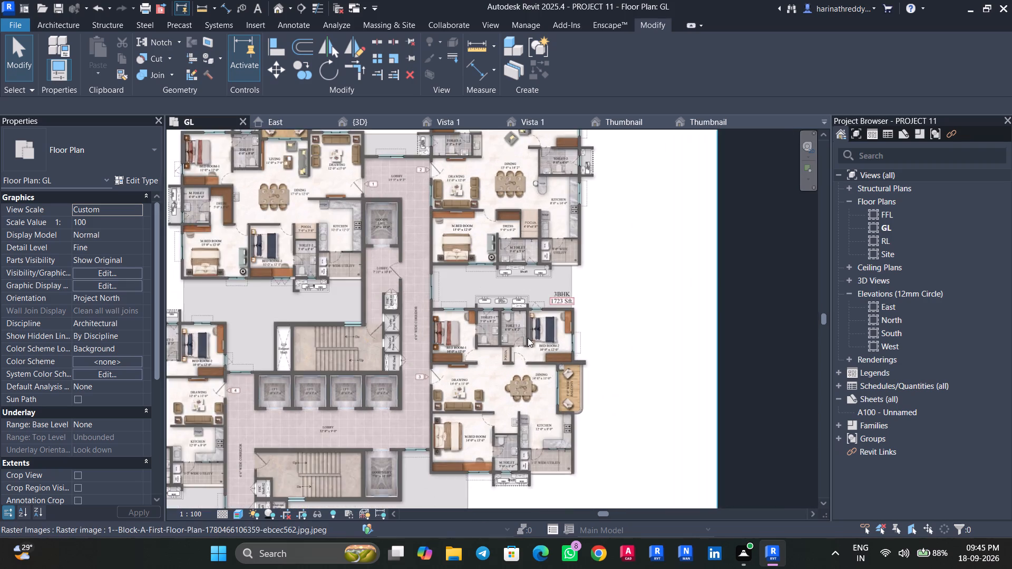
pyautogui.scroll(1, 528, 338)
pyautogui.moveTo(517, 398); pyautogui.dragTo(520, 321, button='middle')
pyautogui.scroll(1, 517, 399)
pyautogui.moveTo(529, 353); pyautogui.dragTo(573, 162, button='middle')
pyautogui.moveTo(553, 340); pyautogui.dragTo(577, 279, button='middle')
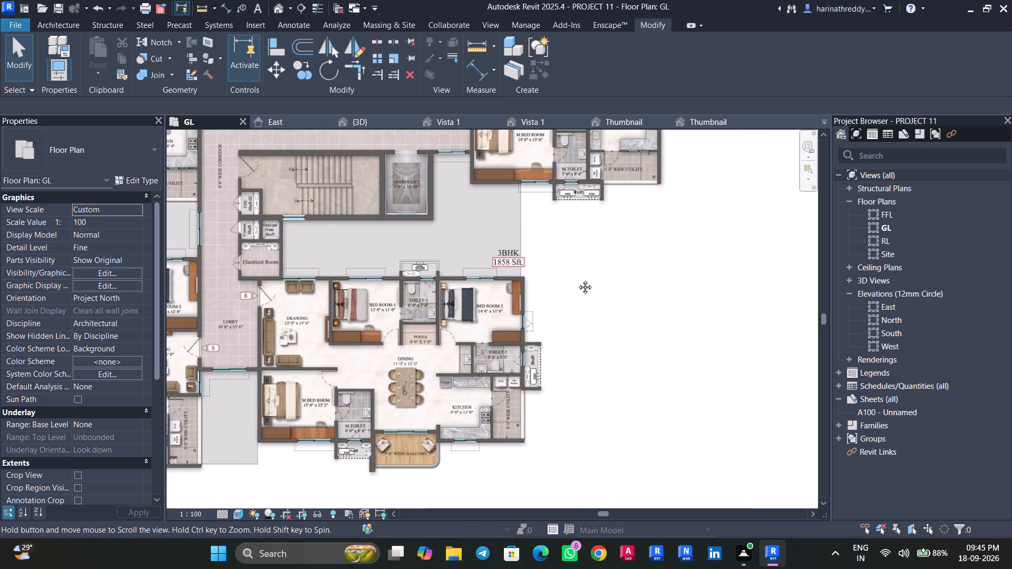
pyautogui.moveTo(577, 279); pyautogui.dragTo(628, 353, button='middle')
pyautogui.scroll(-3, 628, 353)
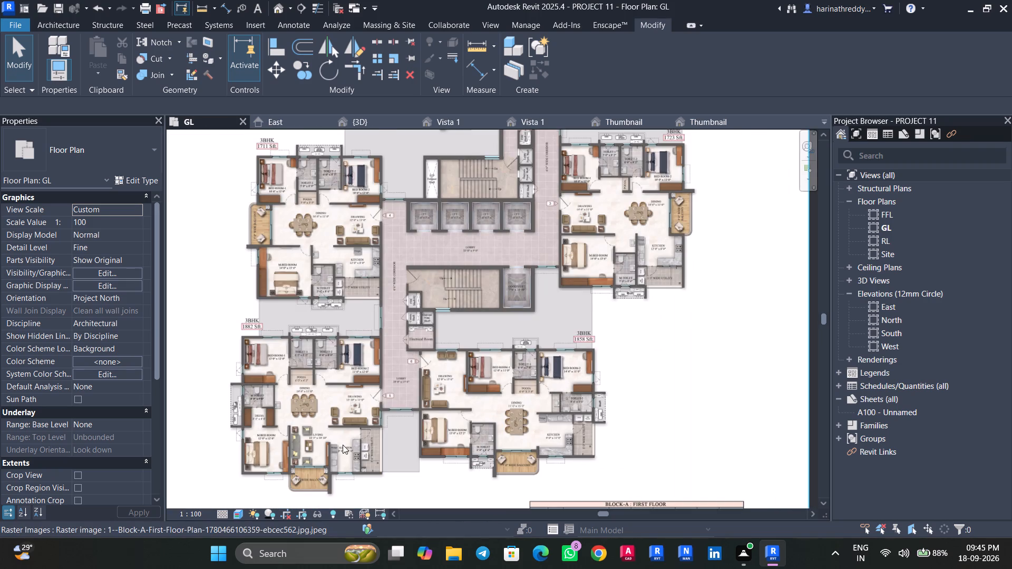
# Copy the Conjunto Estar Sofás set from flat 5's living room to the empty area outside flat 2's Bed Room-2.
pyautogui.scroll(5, 344, 449)
pyautogui.press('Tab')
pyautogui.click(270, 435)
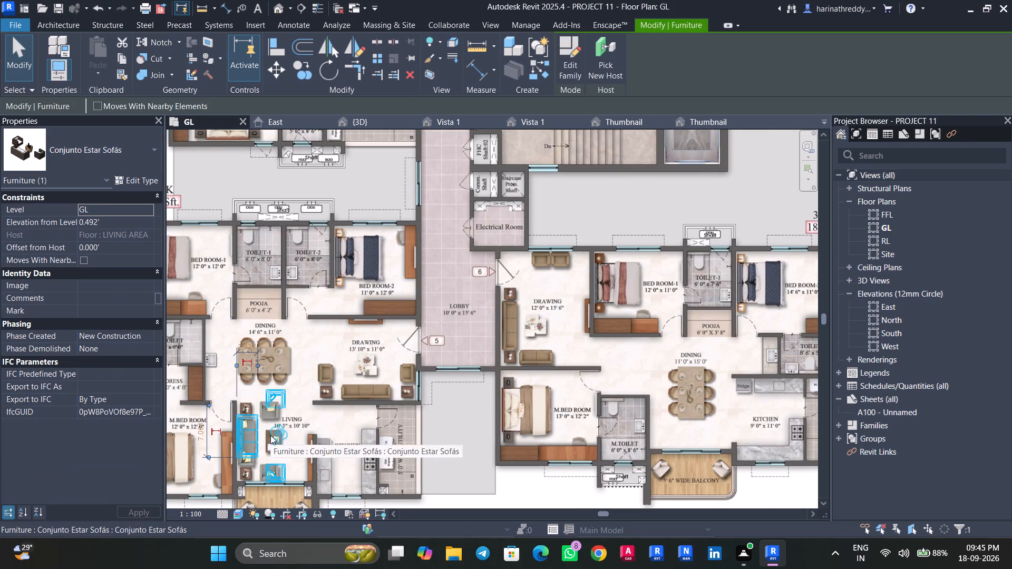
pyautogui.click(296, 71)
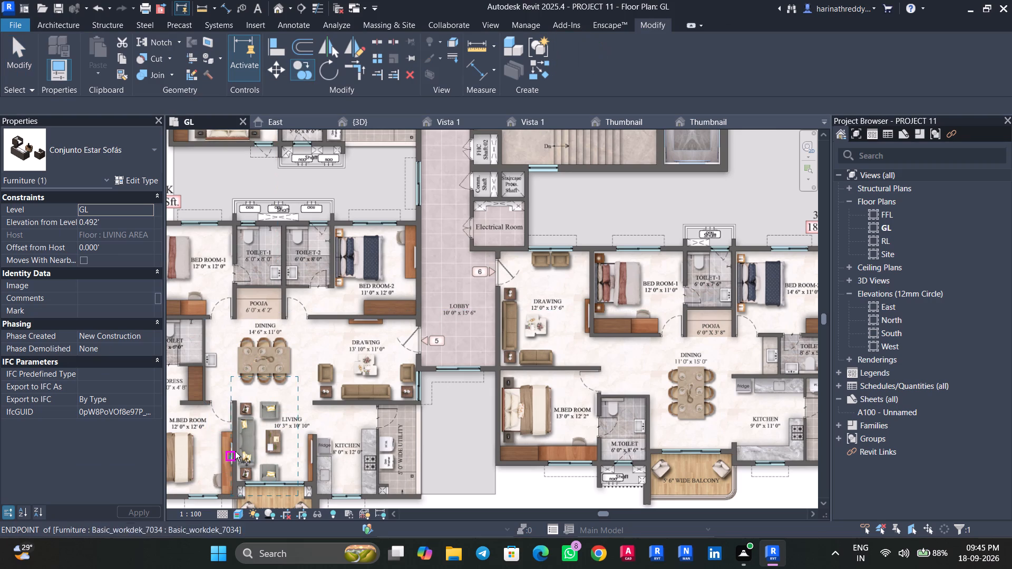
pyautogui.click(234, 439)
pyautogui.scroll(-12, 284, 449)
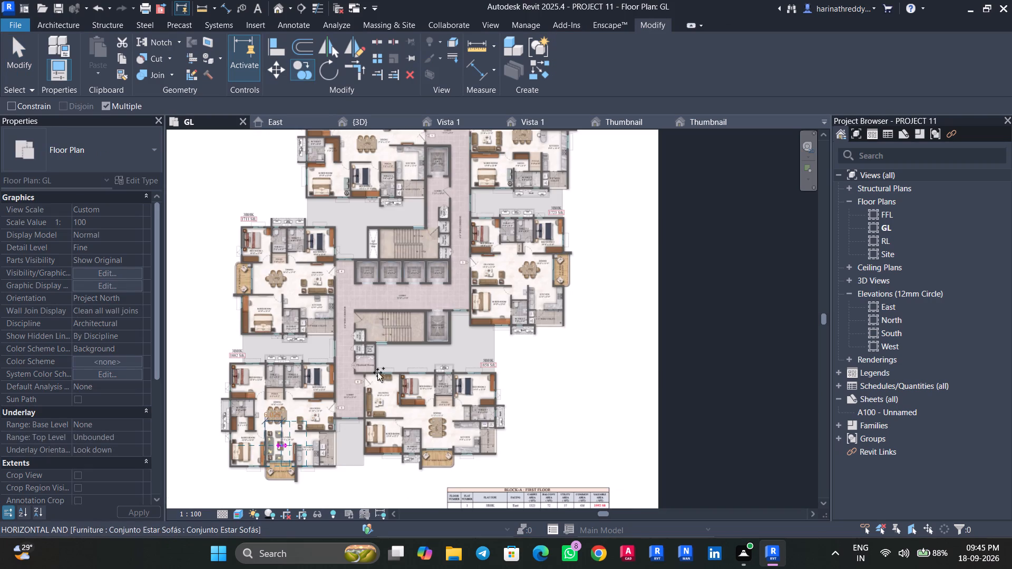
pyautogui.scroll(15, 431, 261)
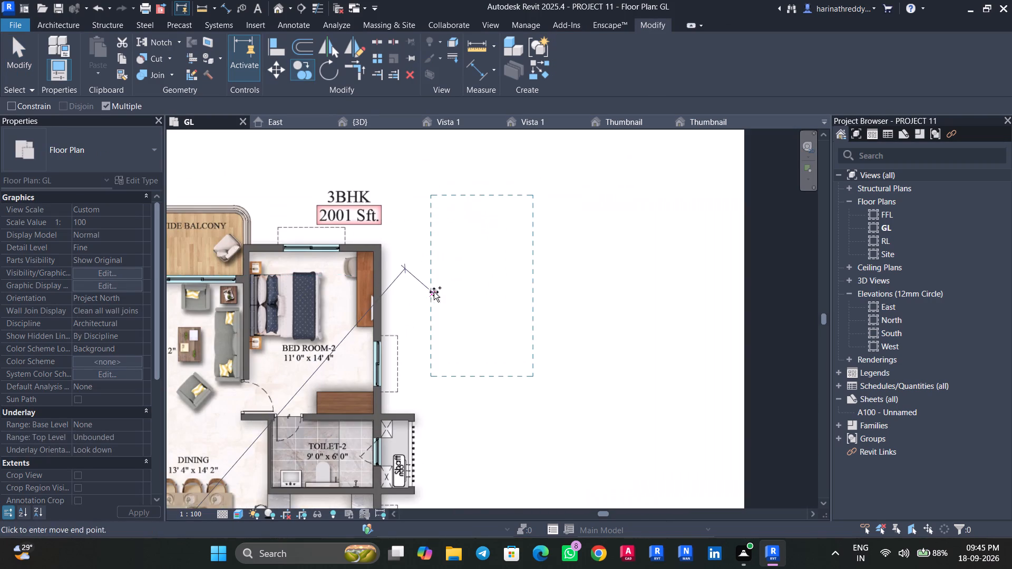
pyautogui.moveTo(435, 292); pyautogui.dragTo(532, 232, button='middle')
pyautogui.click(532, 235)
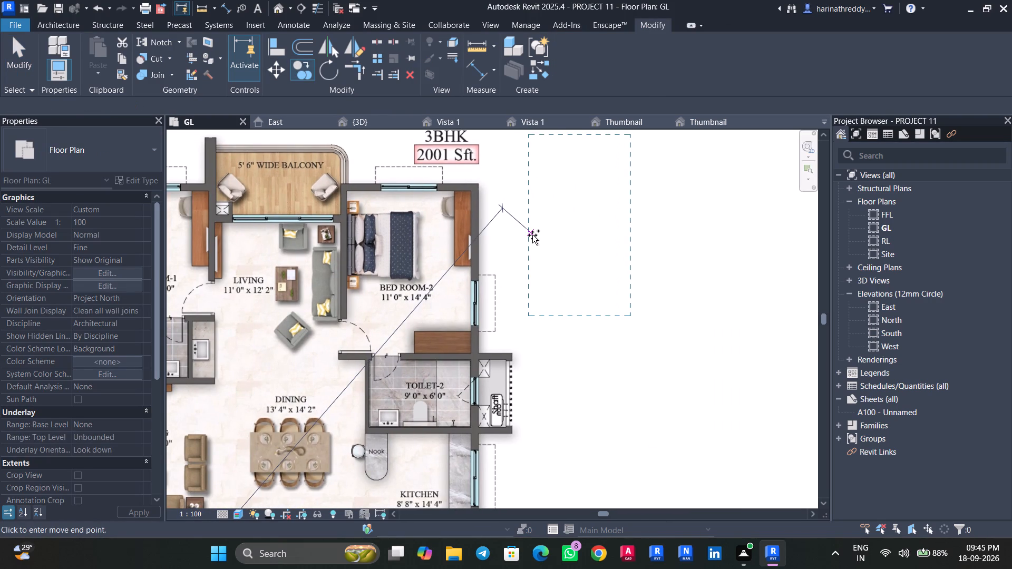
# Rotate the copied Conjunto Estar Sofás set outside flat 2 a half turn, 180 degrees.
pyautogui.click(323, 72)
pyautogui.click(717, 227)
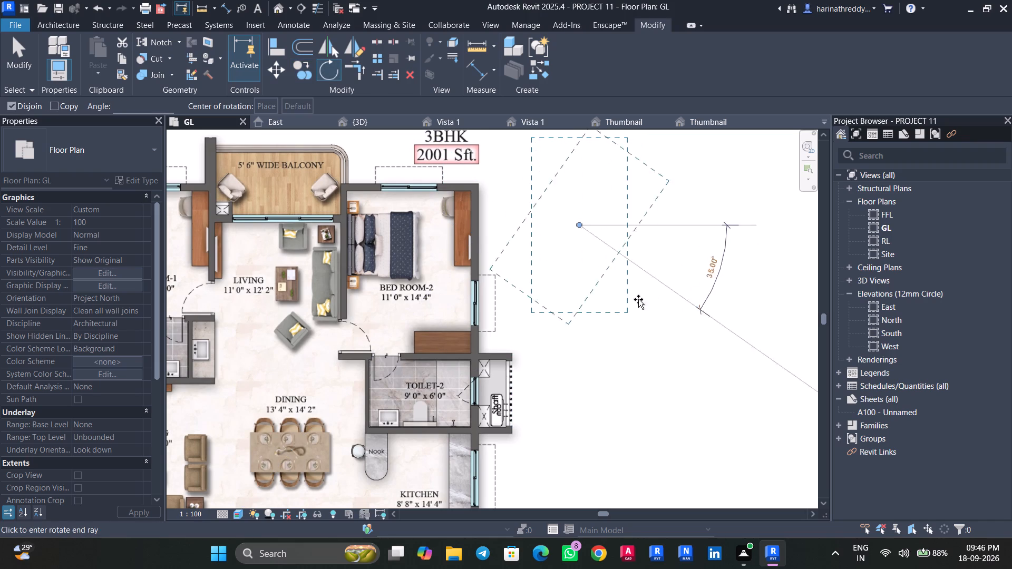
pyautogui.click(464, 222)
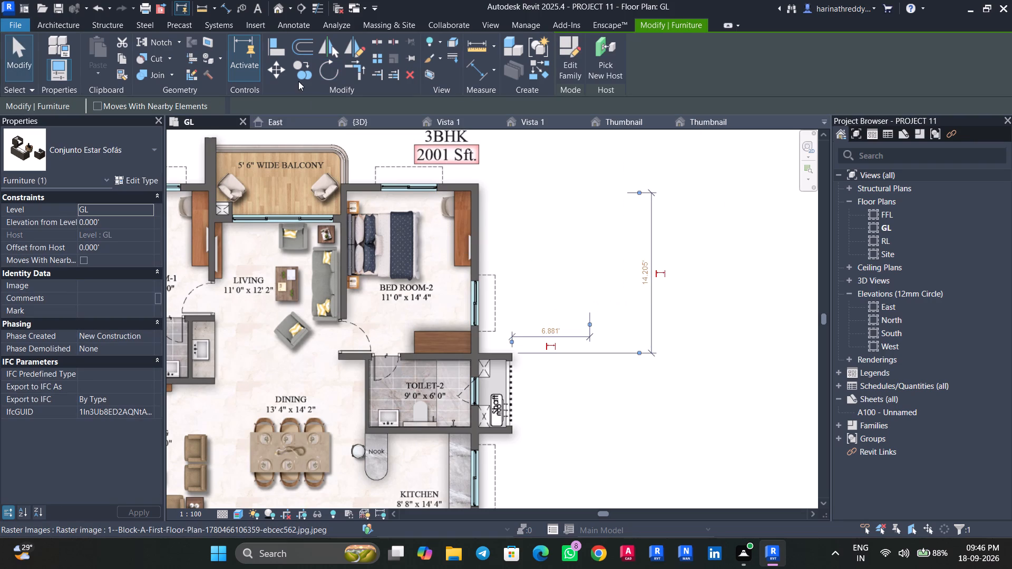
# Move the rotated sofa set into flat 2's living room, with the sofa's back towards the Bed Room-2 wall.
pyautogui.click(278, 68)
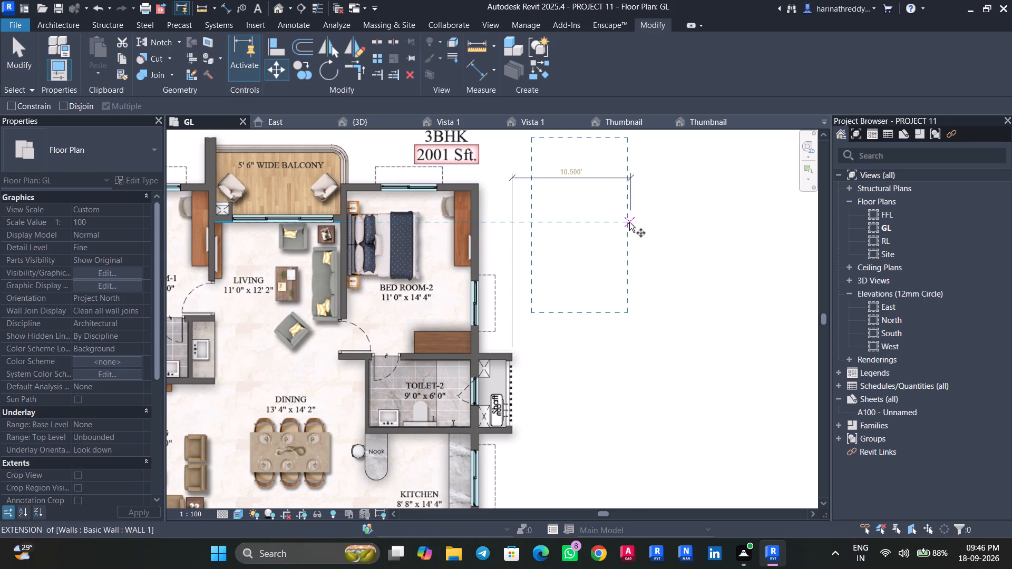
pyautogui.click(626, 222)
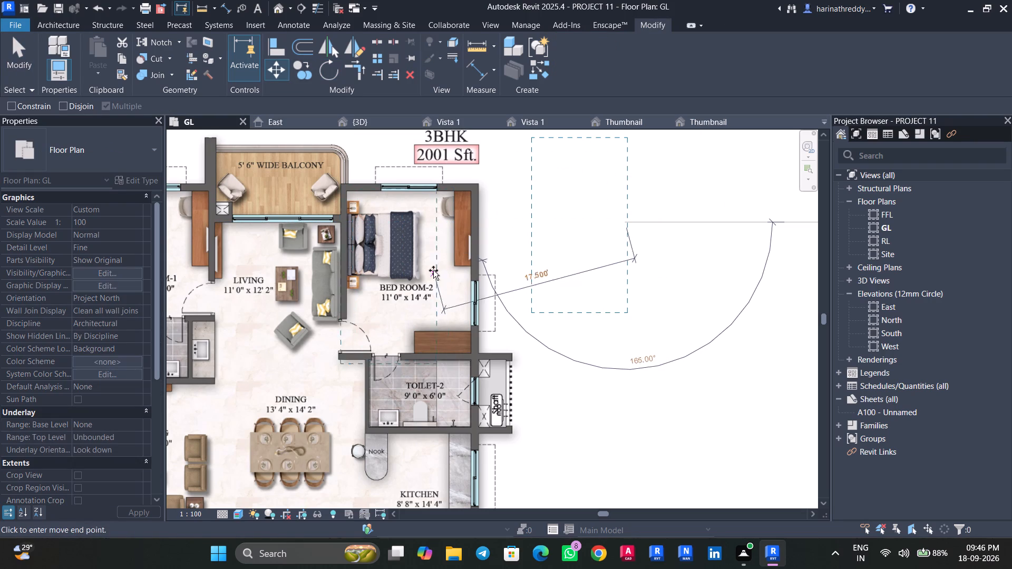
pyautogui.scroll(4, 295, 288)
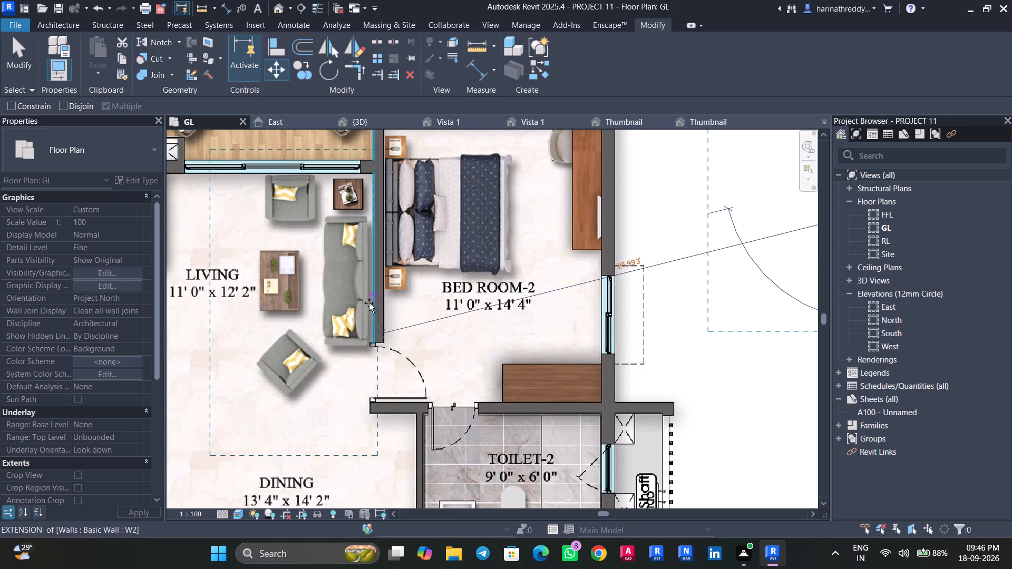
pyautogui.click(369, 303)
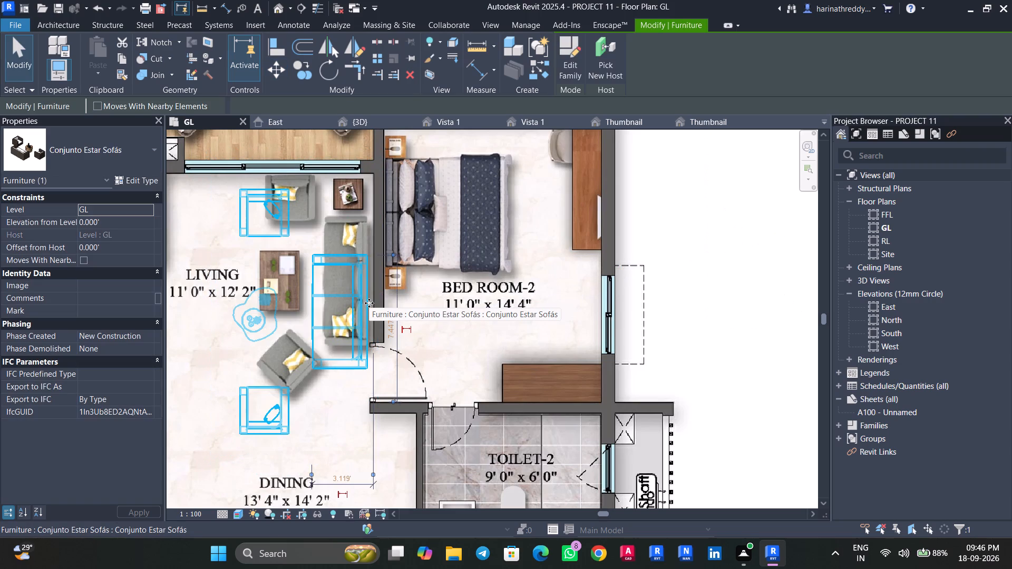
# Nudge flat 2's living room sofa set towards the balcony and the Bed Room-2 wall to match the sofa in the plan image.
pyautogui.press('Up')
pyautogui.press('Up')
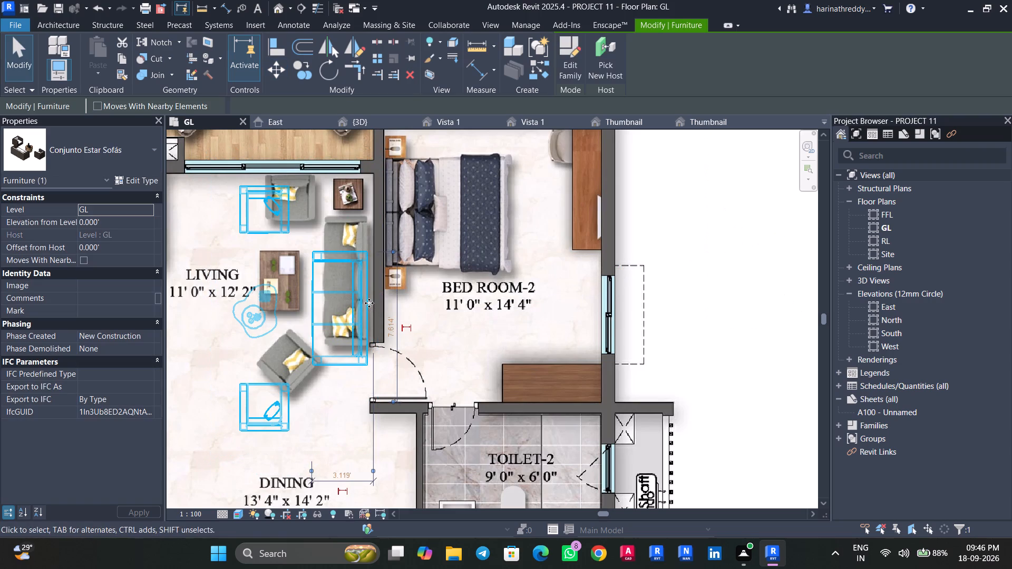
pyautogui.press('Up')
pyautogui.press('Up')
pyautogui.press('Up')
pyautogui.press('Up')
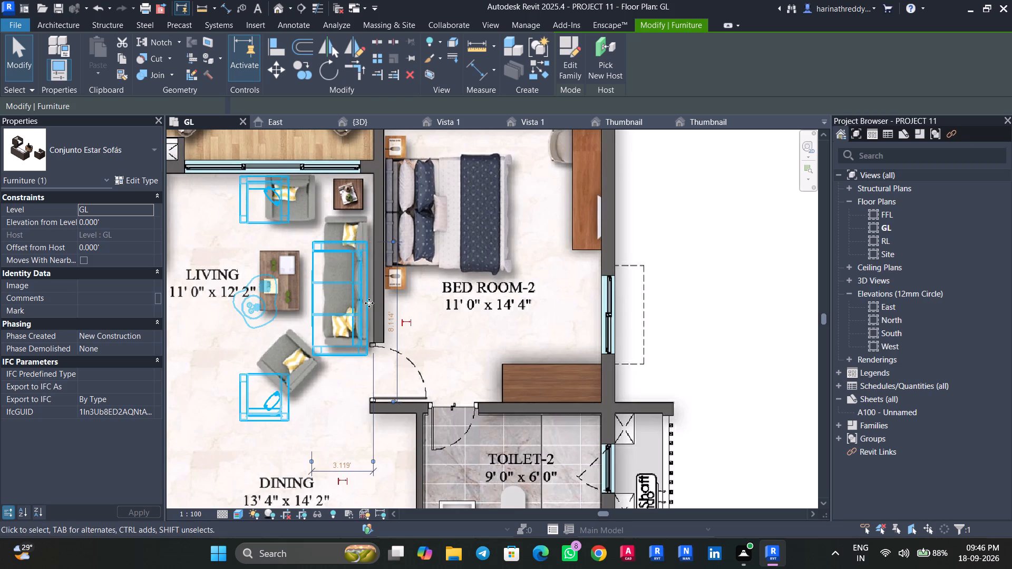
pyautogui.press('Down')
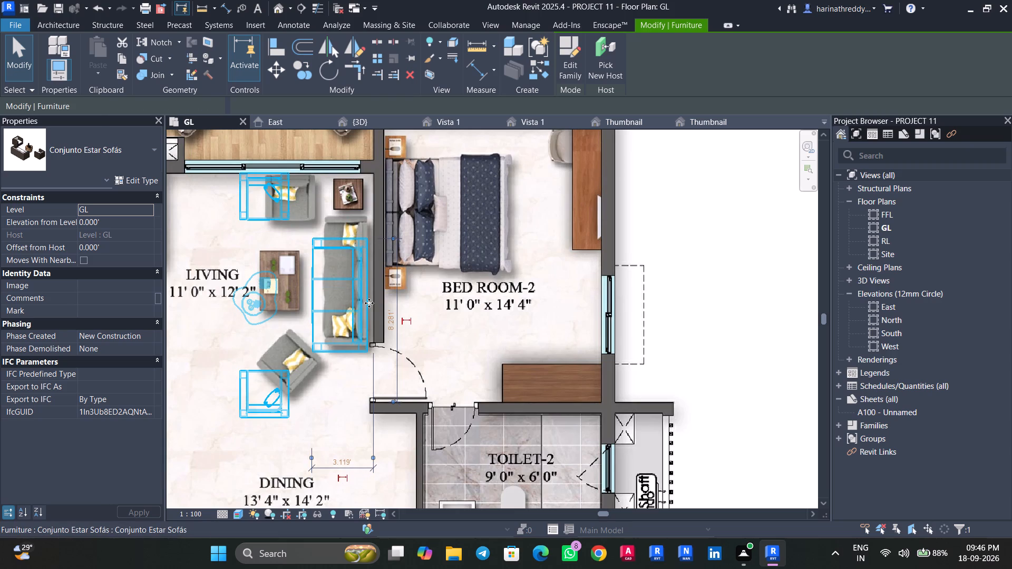
pyautogui.press('Right')
pyautogui.press('Right')
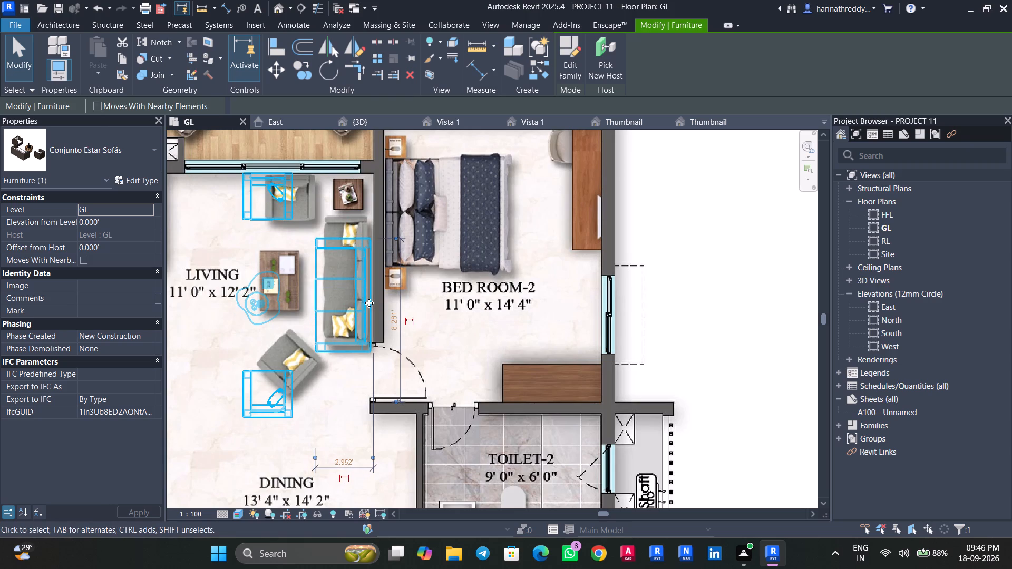
pyautogui.press('Left')
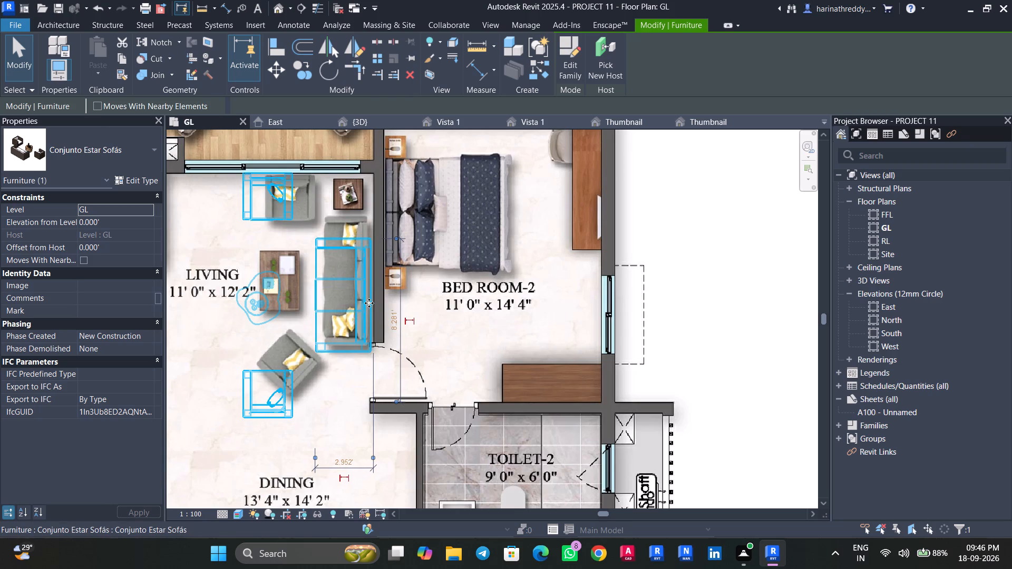
pyautogui.press('Escape')
pyautogui.press('Escape')
pyautogui.press('Escape')
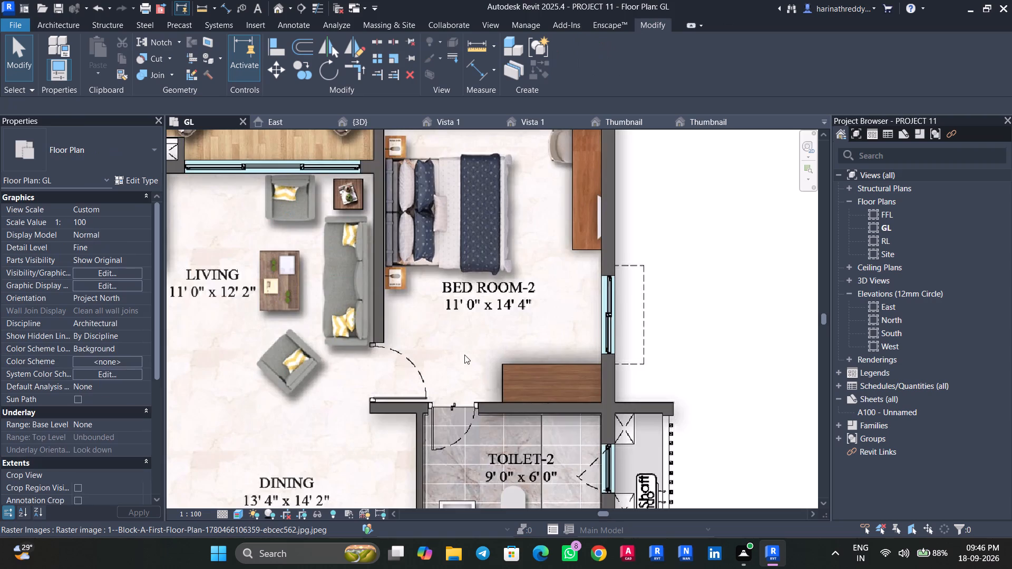
# Copy the Conjunto Estar Sofás set from flat 2's living room into flat 1's living room, against the wall shared with the drawing room.
pyautogui.scroll(-10, 464, 356)
pyautogui.moveTo(552, 326); pyautogui.dragTo(708, 217, button='middle')
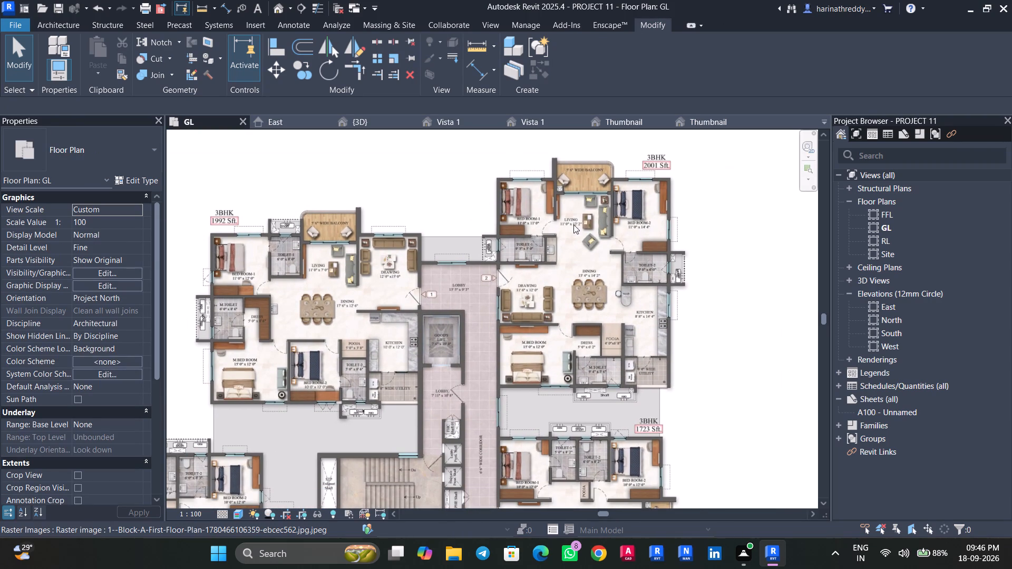
pyautogui.press('Tab')
pyautogui.click(592, 232)
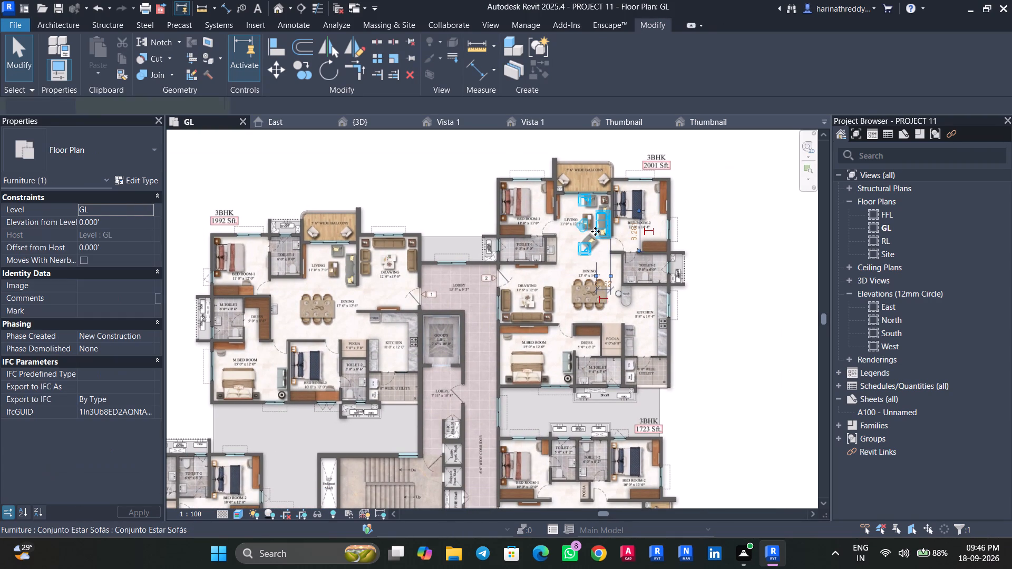
pyautogui.click(279, 66)
pyautogui.click(301, 72)
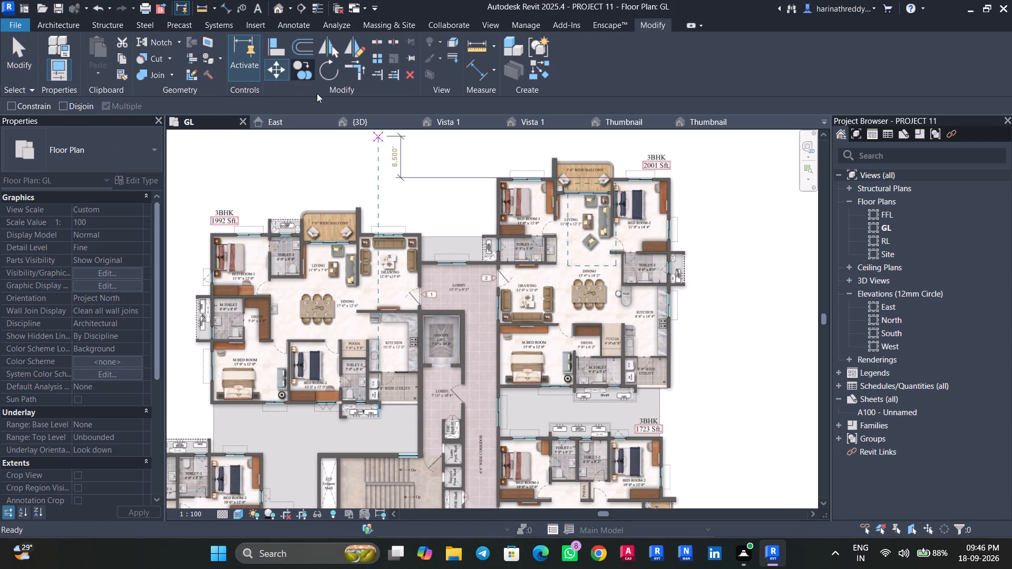
pyautogui.scroll(9, 613, 228)
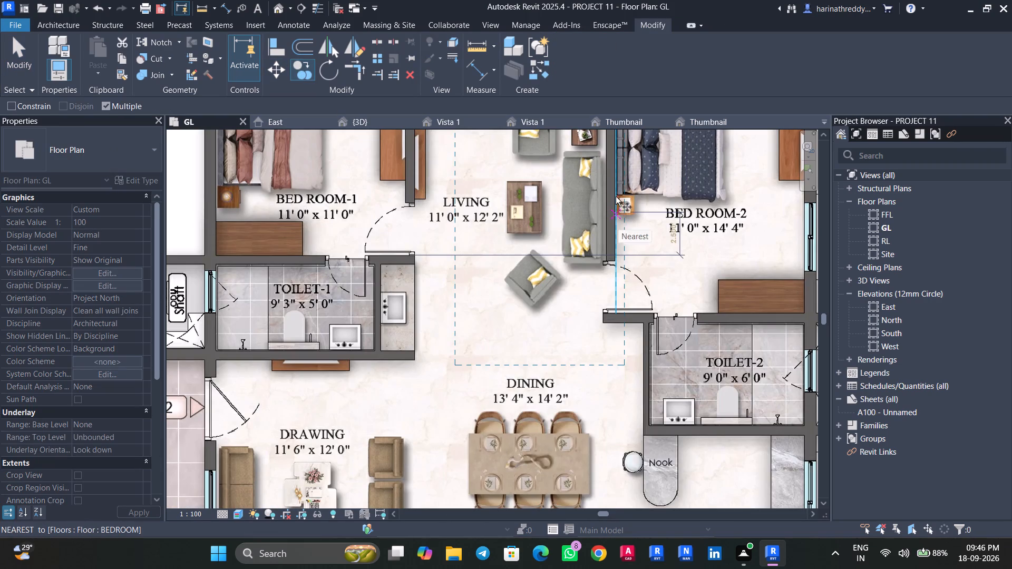
pyautogui.click(617, 188)
pyautogui.moveTo(506, 252); pyautogui.dragTo(823, 244, button='middle')
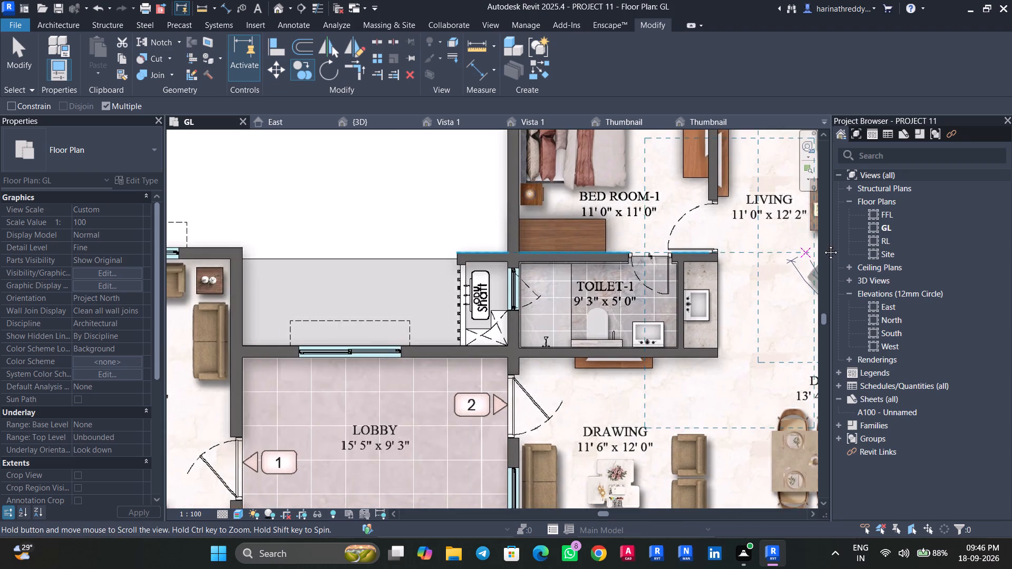
pyautogui.moveTo(823, 244); pyautogui.dragTo(880, 219, button='middle')
pyautogui.moveTo(363, 366); pyautogui.dragTo(700, 250, button='middle')
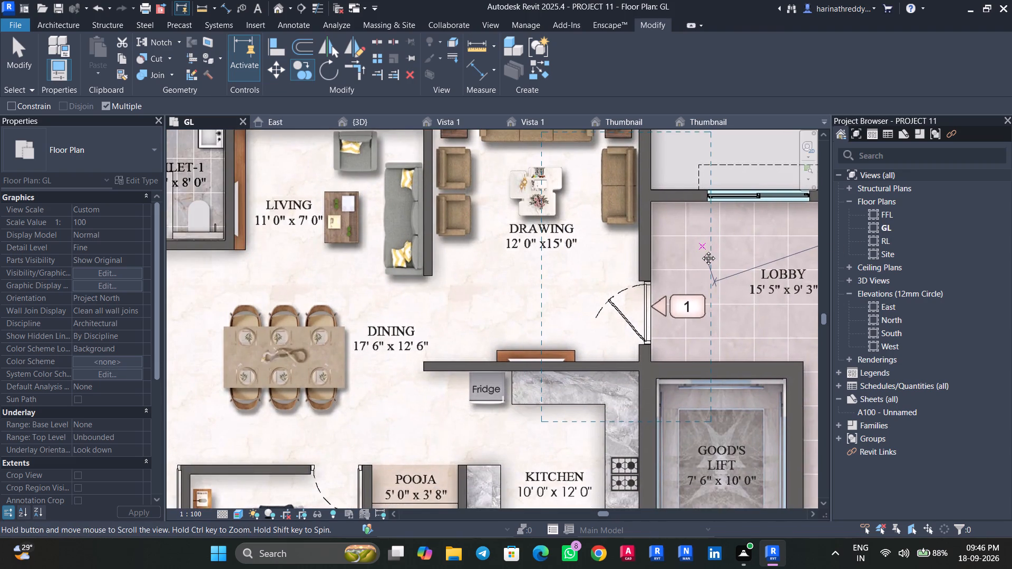
pyautogui.moveTo(700, 250); pyautogui.dragTo(700, 251, button='middle')
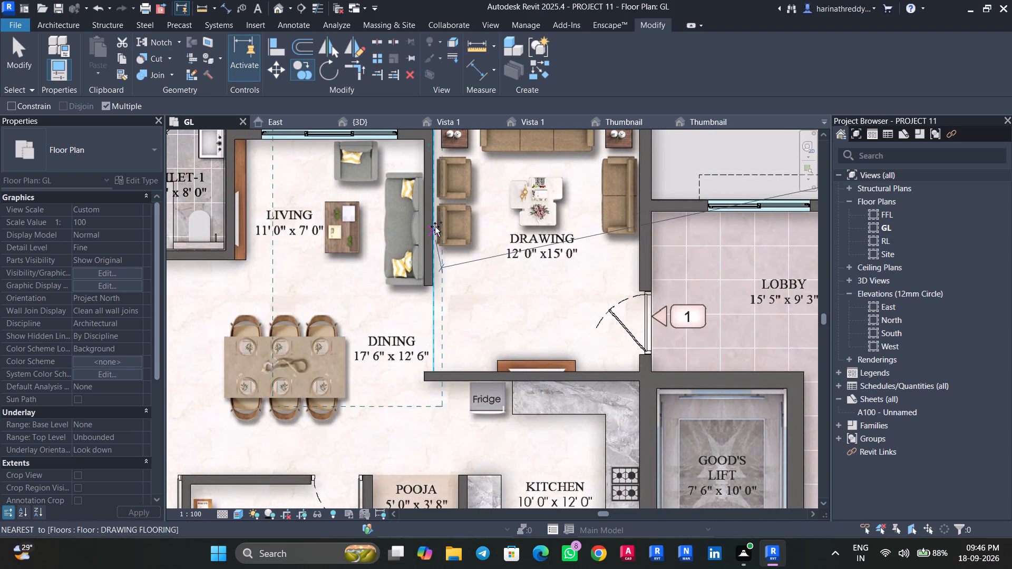
pyautogui.click(433, 203)
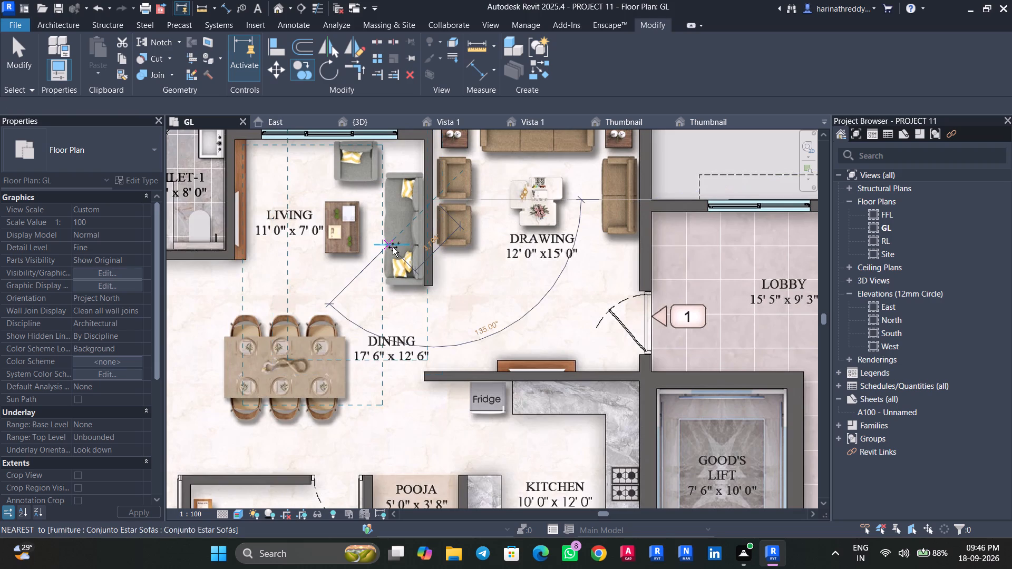
pyautogui.press('Escape')
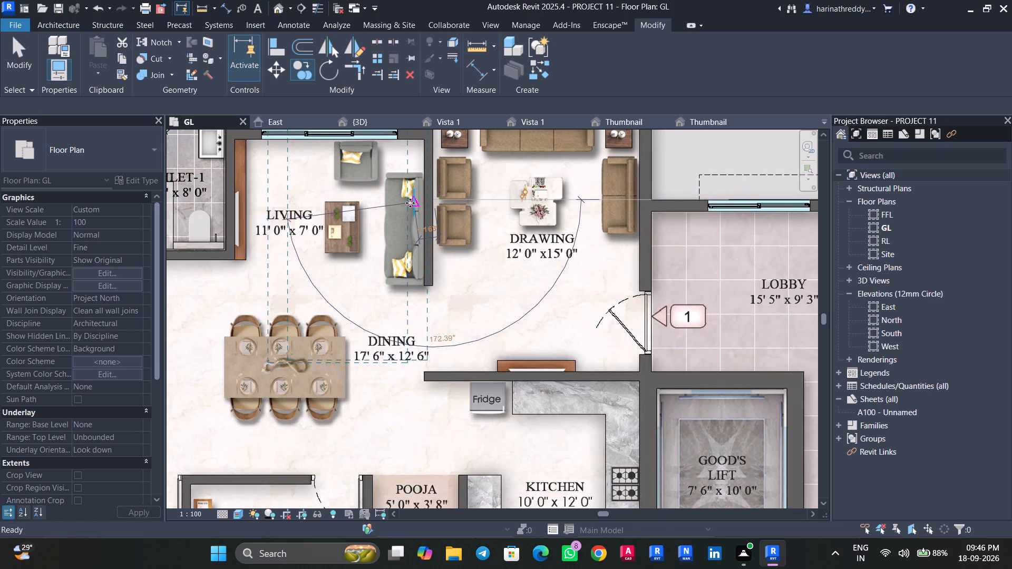
pyautogui.press('Escape')
pyautogui.press('Escape')
pyautogui.press('Escape')
pyautogui.press('Escape')
# Nudge flat 1's living room Conjunto Estar Sofás set along the drawing room wall towards the dining area to match the plan image.
pyautogui.press('Tab')
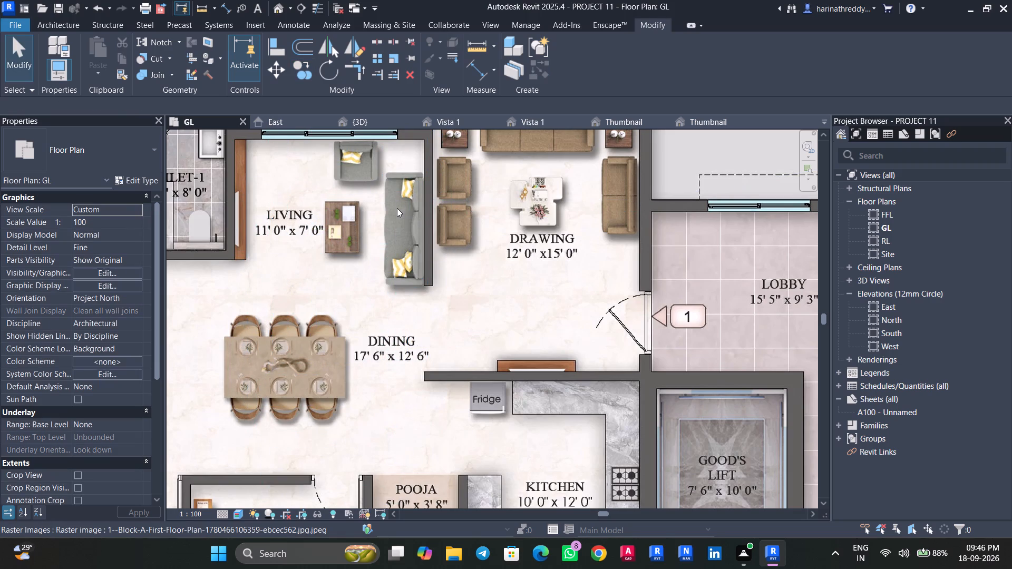
pyautogui.click(397, 208)
pyautogui.press('Down')
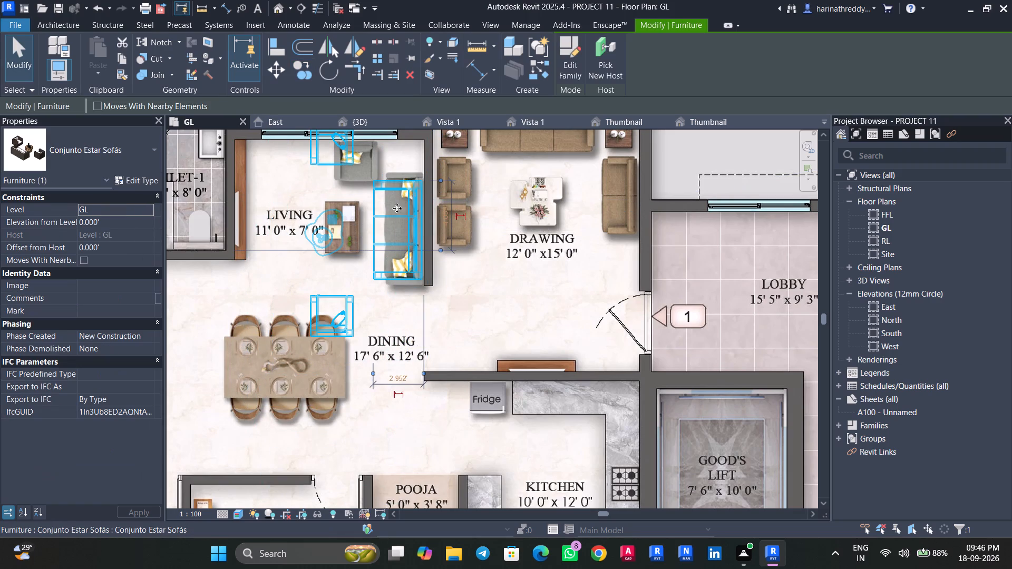
pyautogui.press('Down')
pyautogui.press('Down')
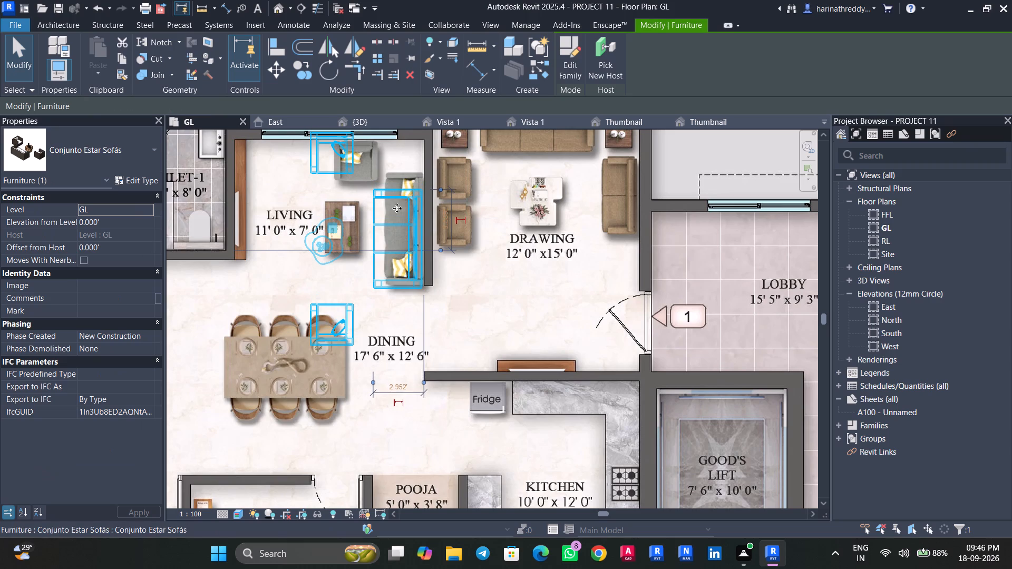
pyautogui.press('Down')
pyautogui.press('Down')
pyautogui.press('Down')
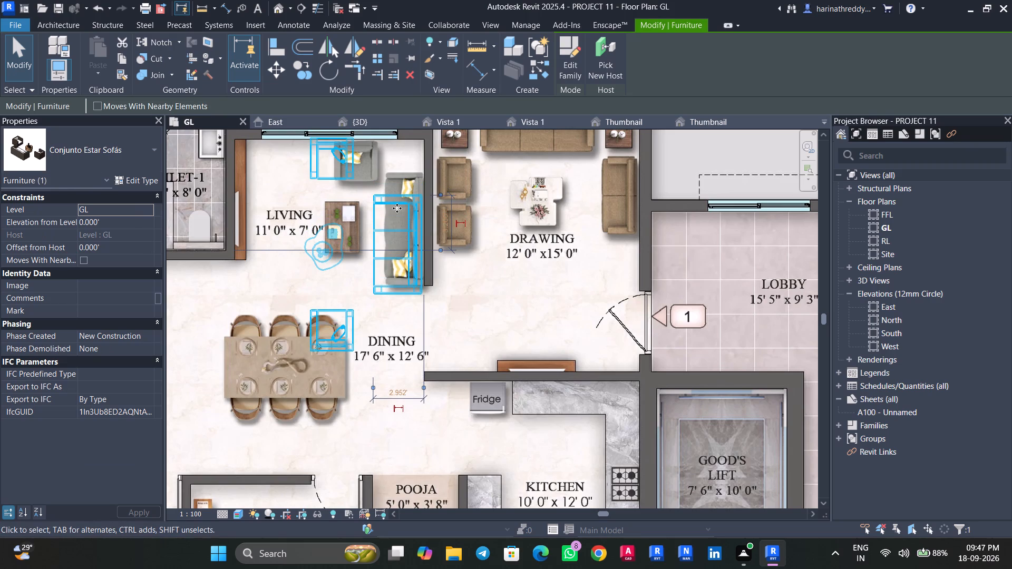
pyautogui.press('Escape')
pyautogui.press('Escape')
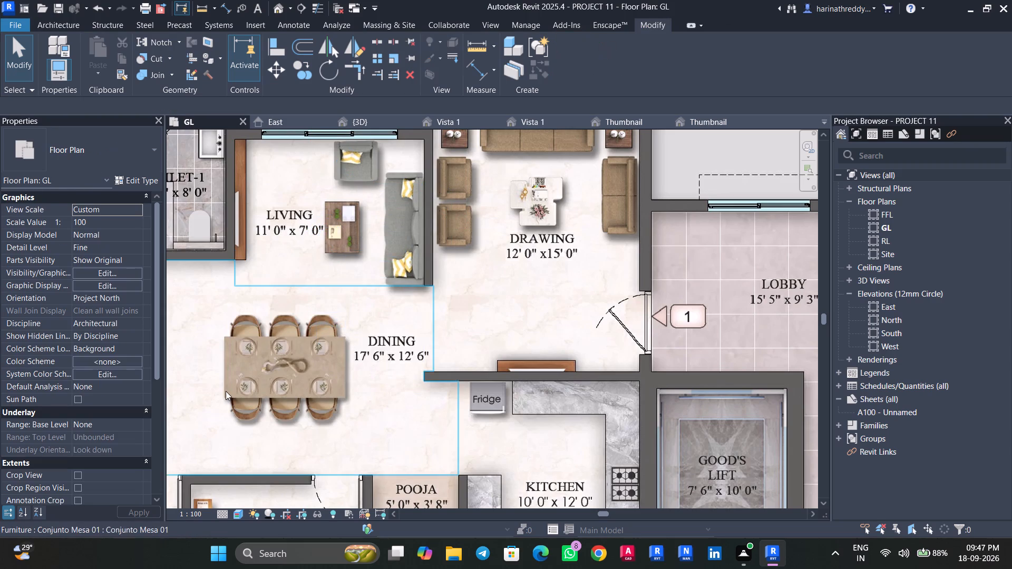
# Nudge flat 1's Conjunto Mesa 01 dining set about 1 foot away from the living room and slightly away from the drawing room.
pyautogui.click(235, 380)
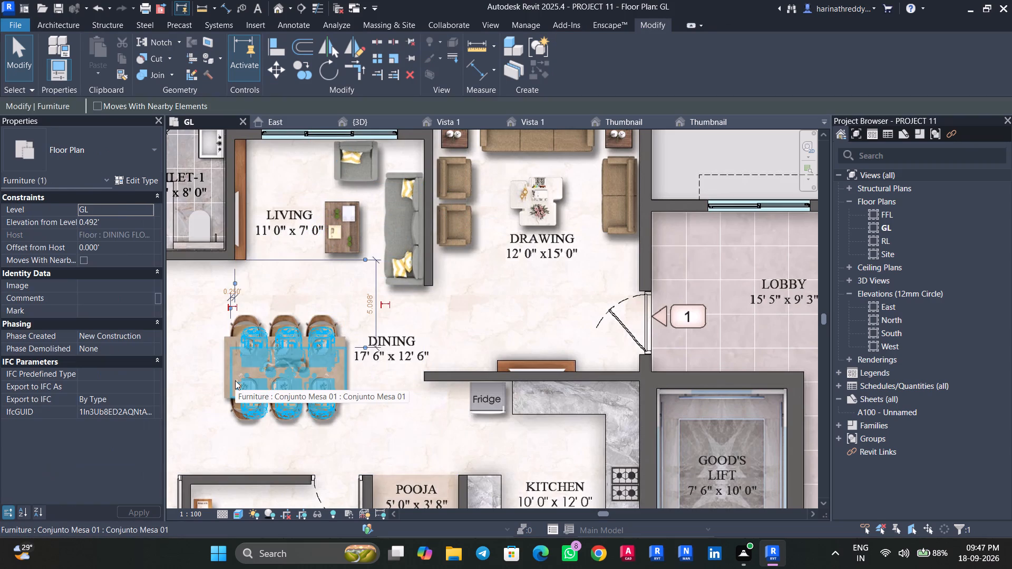
pyautogui.press('Down')
pyautogui.press('Down')
pyautogui.click(235, 380)
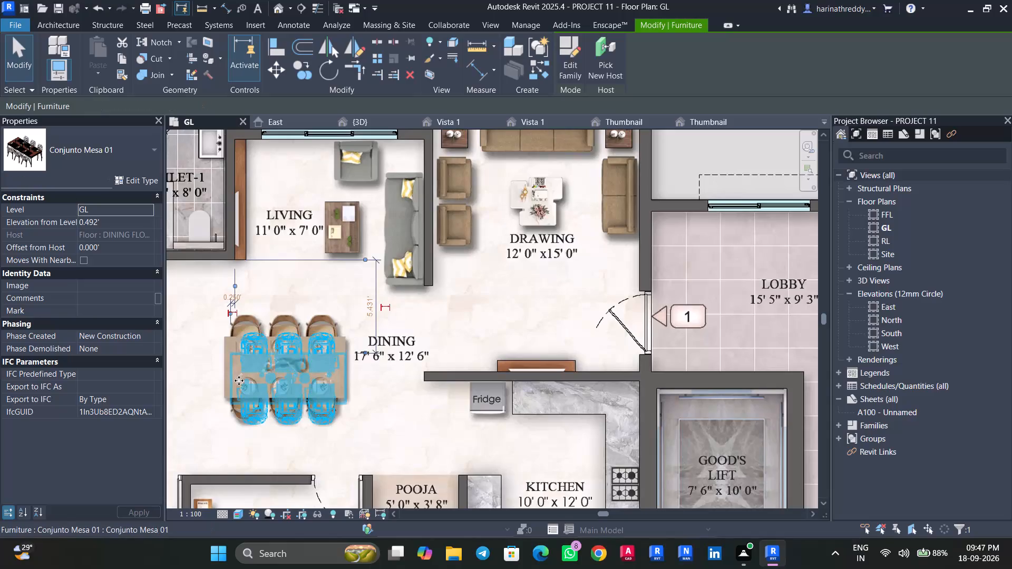
pyautogui.press('Down')
pyautogui.press('Left')
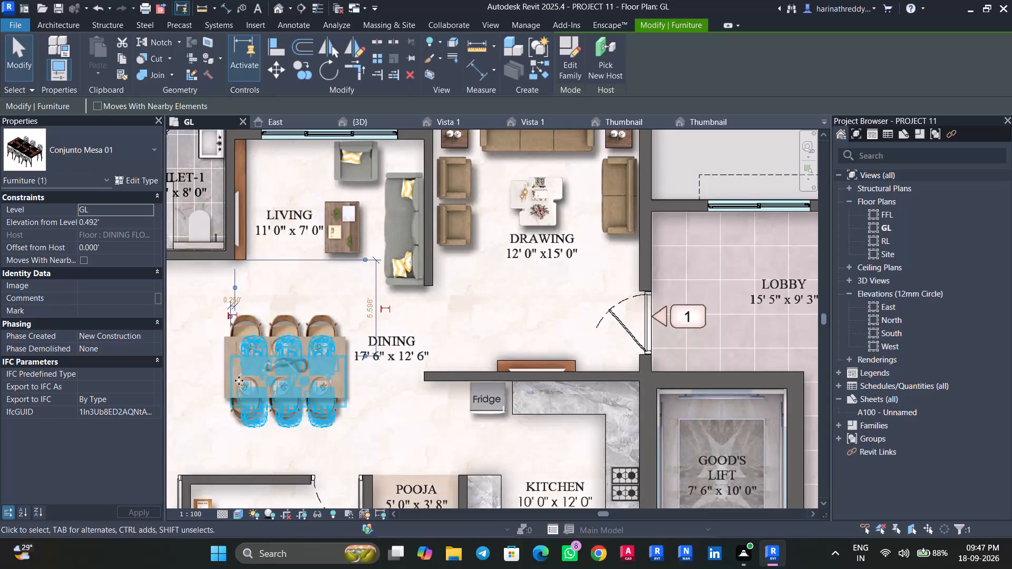
pyautogui.press('Down')
pyautogui.press('Down')
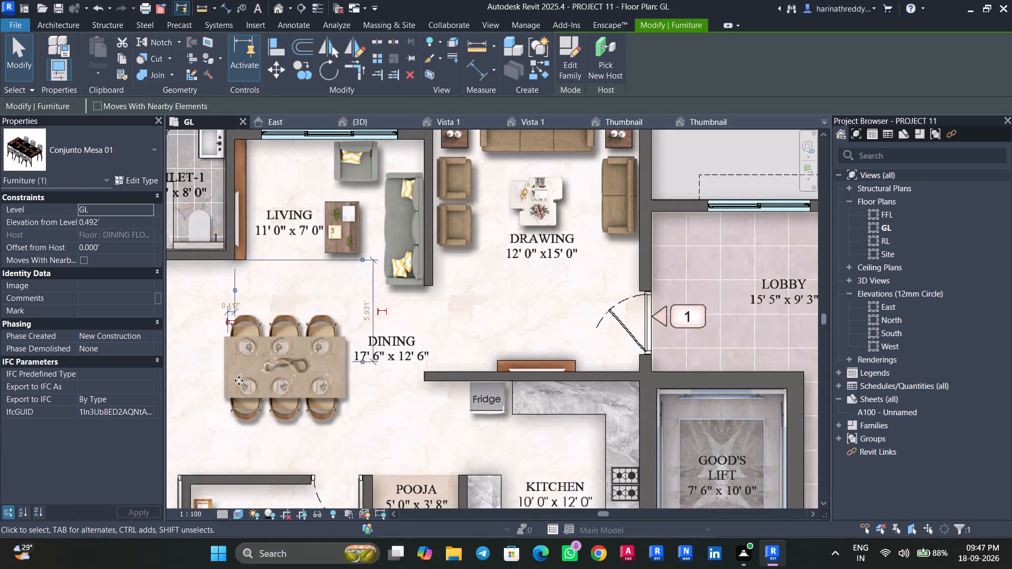
pyautogui.press('Down')
pyautogui.press('Escape')
pyautogui.press('Escape')
pyautogui.press('Escape')
pyautogui.press('Escape')
pyautogui.press('Escape')
pyautogui.press('Escape')
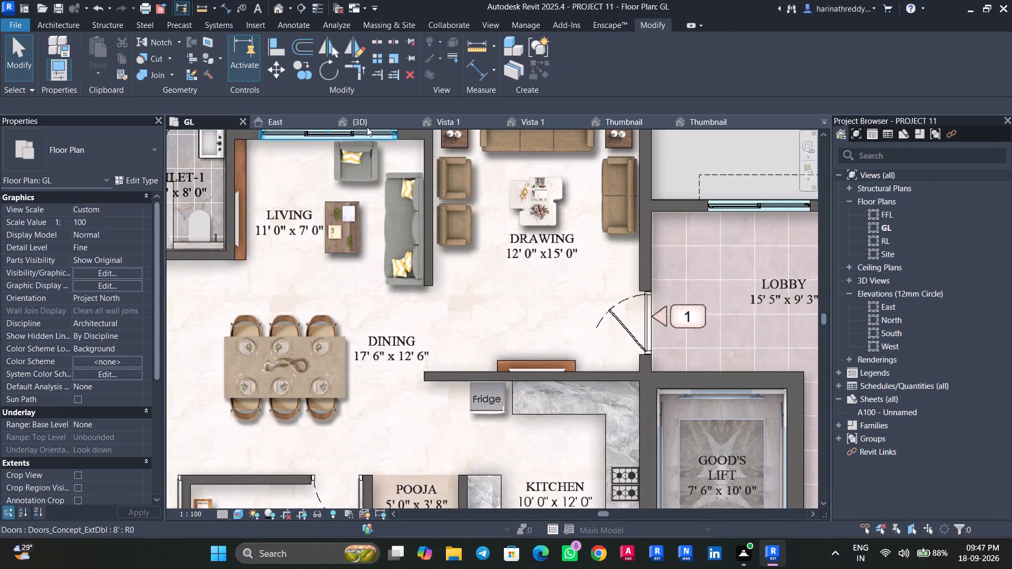
# In the 3D view, nudge flat 1's Conjunto Mesa 01 dining set further away from the living room armchair.
pyautogui.click(366, 122)
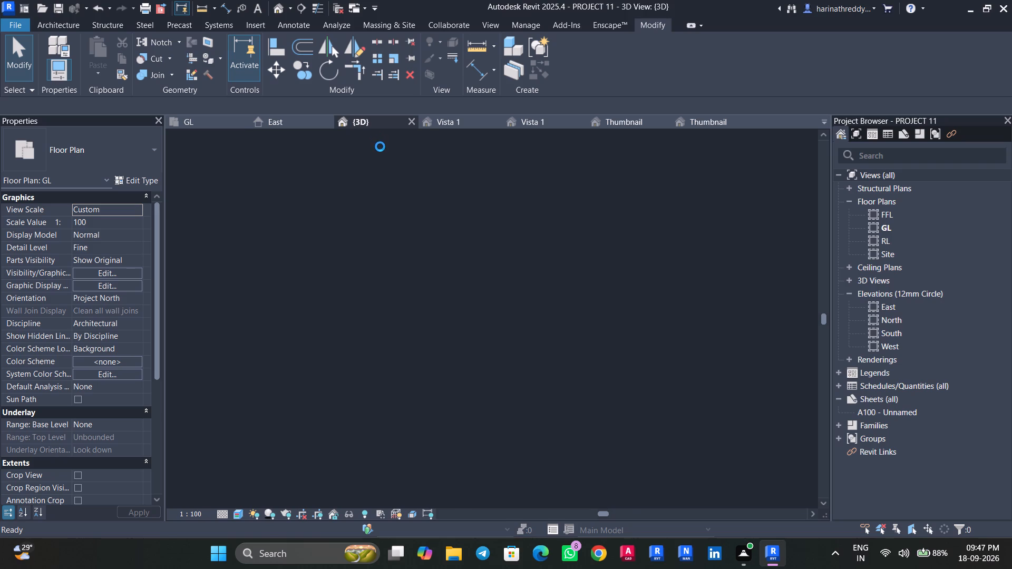
pyautogui.scroll(3, 286, 228)
pyautogui.moveTo(287, 230); pyautogui.dragTo(257, 408, button='middle')
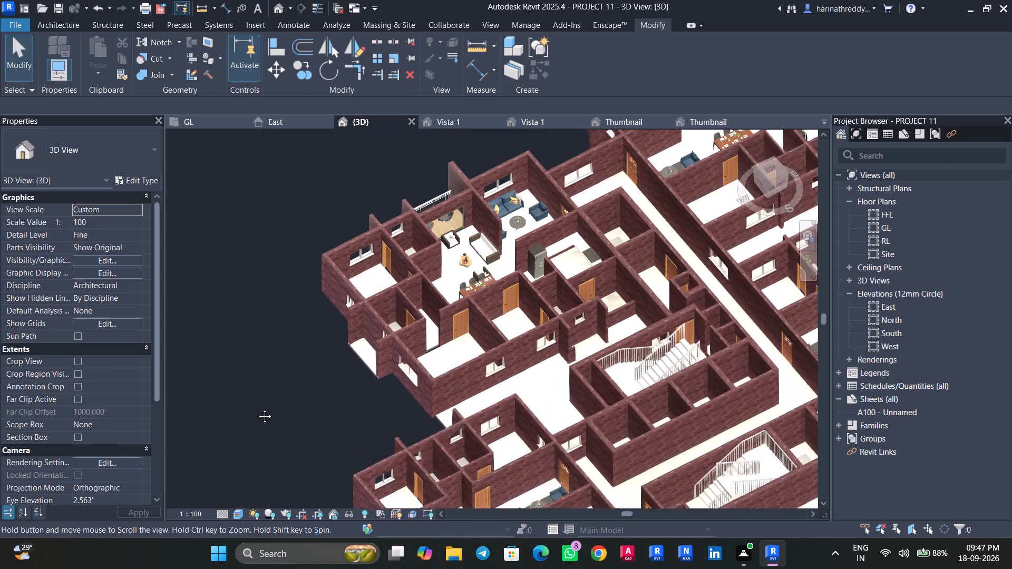
pyautogui.moveTo(257, 408); pyautogui.dragTo(236, 458, button='middle')
pyautogui.scroll(1, 236, 458)
pyautogui.scroll(8, 439, 330)
pyautogui.scroll(-5, 441, 350)
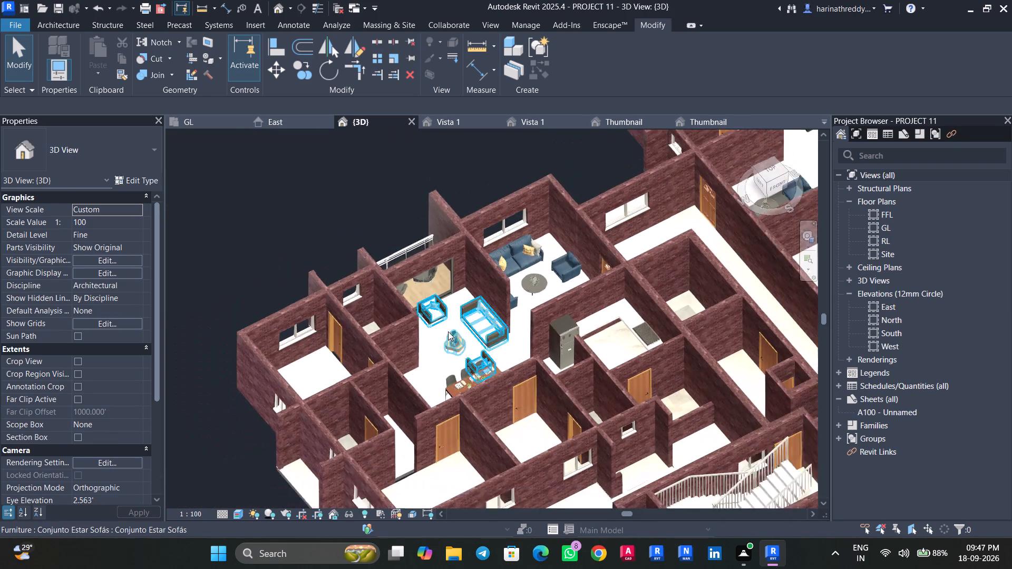
pyautogui.scroll(-3, 448, 331)
pyautogui.keyDown('shift'); pyautogui.moveTo(257, 416); pyautogui.dragTo(408, 455, button='middle'); pyautogui.keyUp('shift')
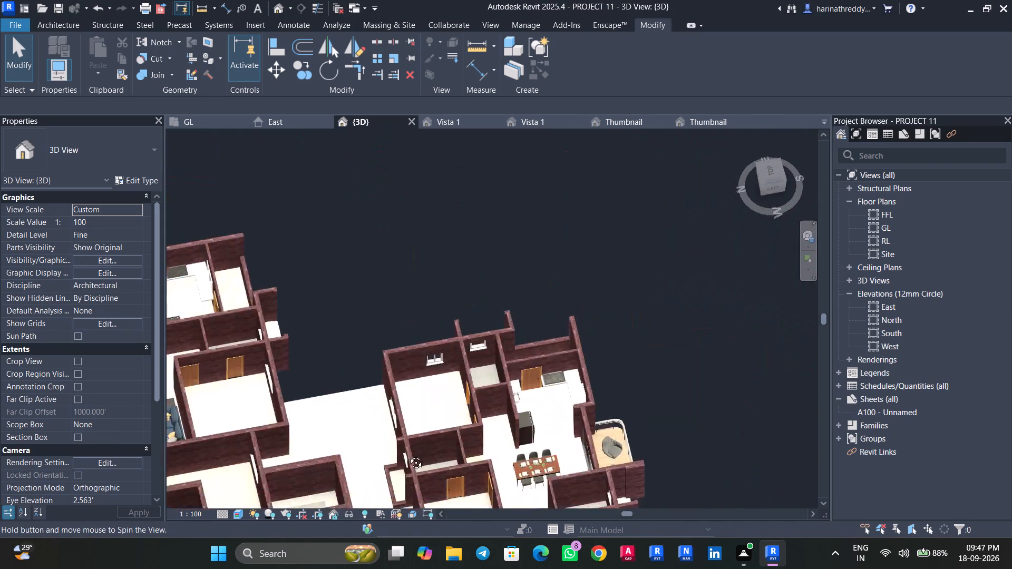
pyautogui.keyDown('shift'); pyautogui.moveTo(408, 455); pyautogui.dragTo(453, 418, button='middle'); pyautogui.keyUp('shift')
pyautogui.scroll(-16, 495, 402)
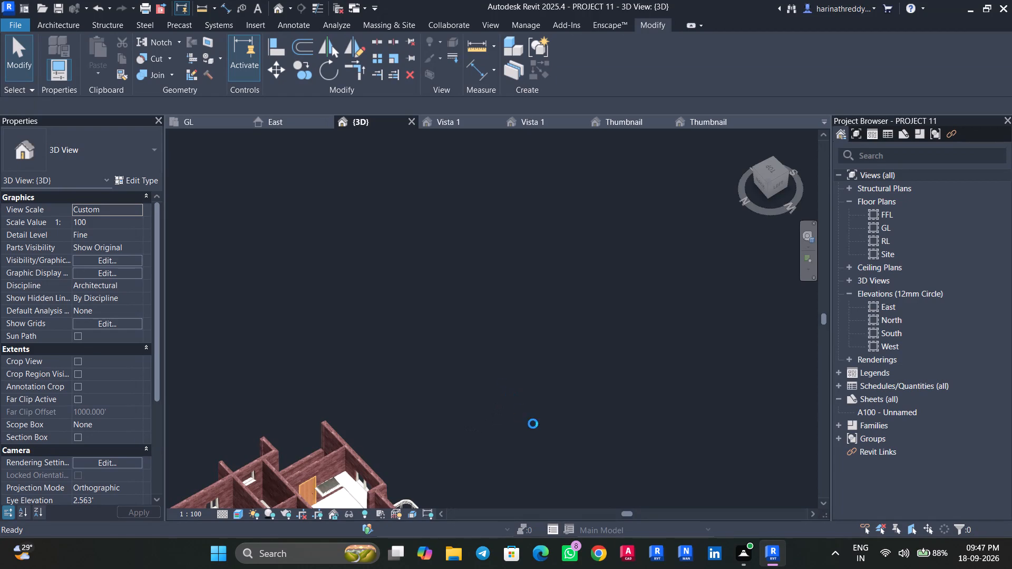
pyautogui.scroll(14, 435, 447)
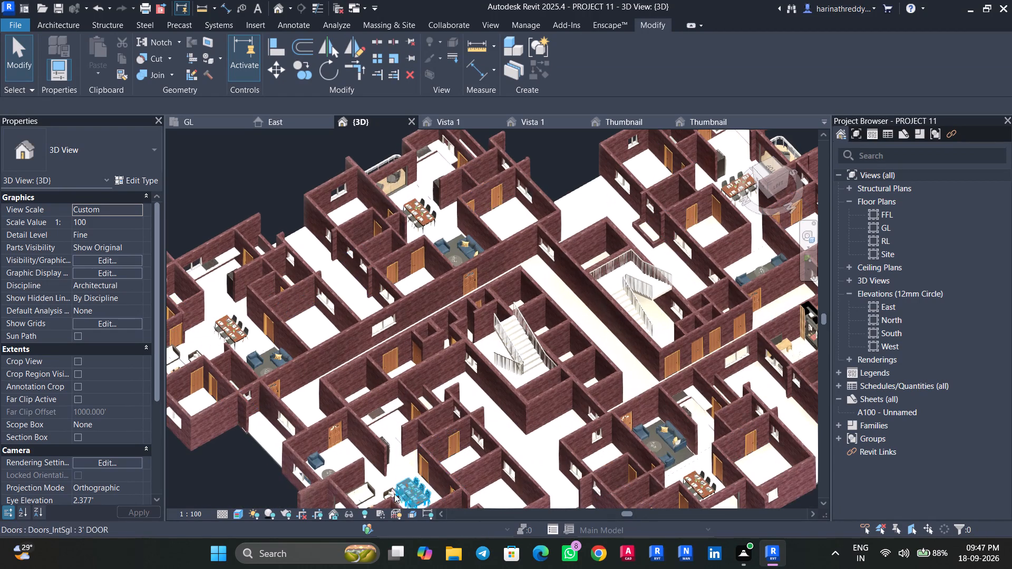
pyautogui.scroll(12, 391, 496)
pyautogui.scroll(2, 401, 433)
pyautogui.moveTo(401, 433); pyautogui.dragTo(383, 349, button='middle')
pyautogui.click(465, 437)
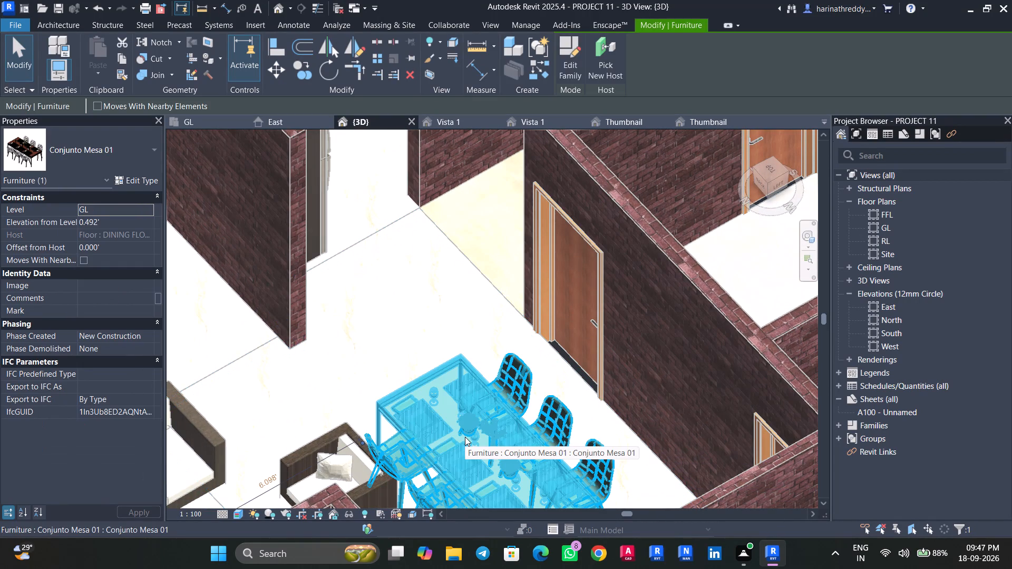
pyautogui.press('Right')
pyautogui.press('Right')
pyautogui.press('Right')
pyautogui.press('Right')
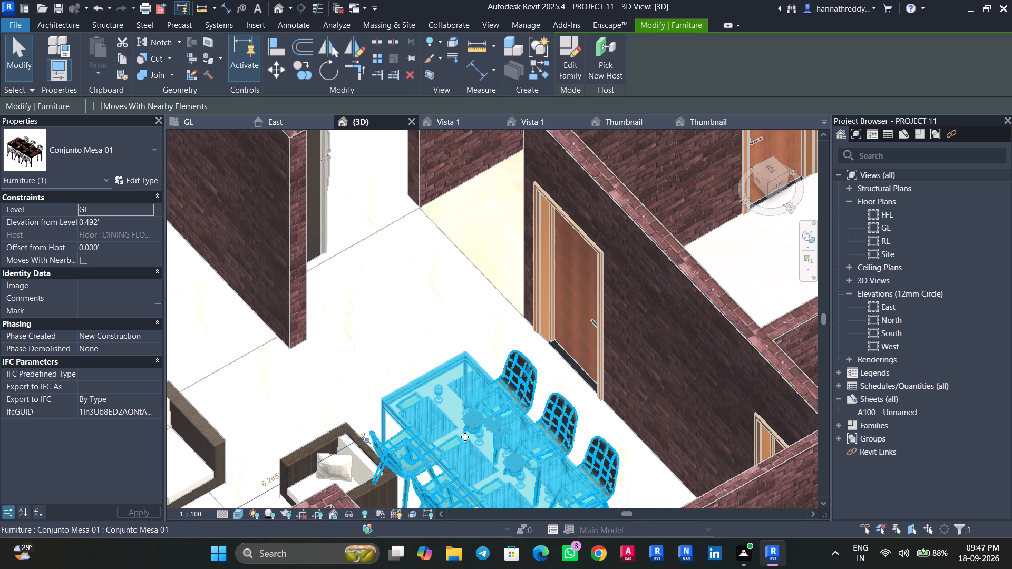
pyautogui.press('Right')
pyautogui.press('Right')
pyautogui.press('Escape')
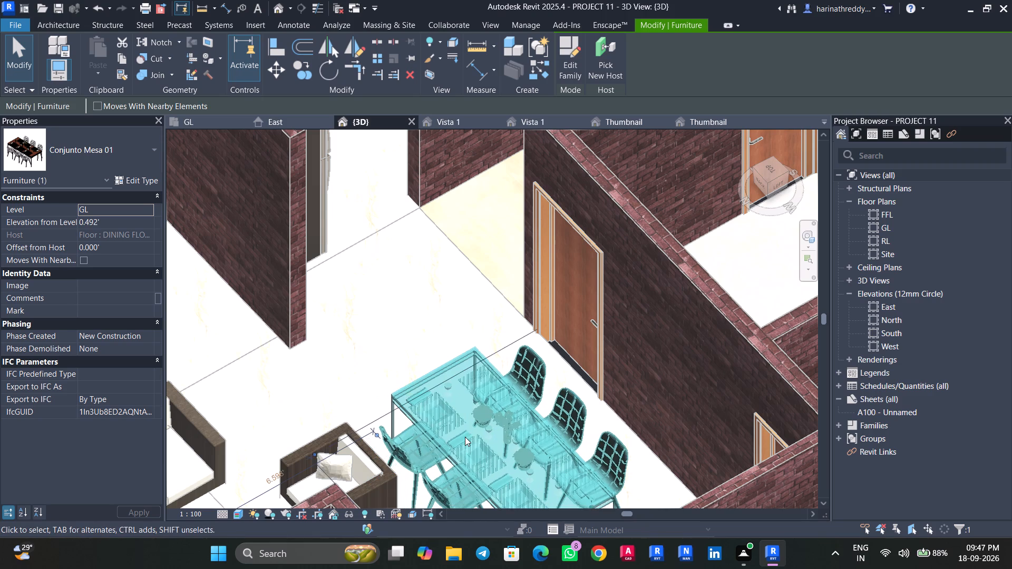
pyautogui.press('Escape')
# Review the furniture placement across all the flats, comparing the 3D view with the GL floor plan image.
pyautogui.scroll(-12, 457, 375)
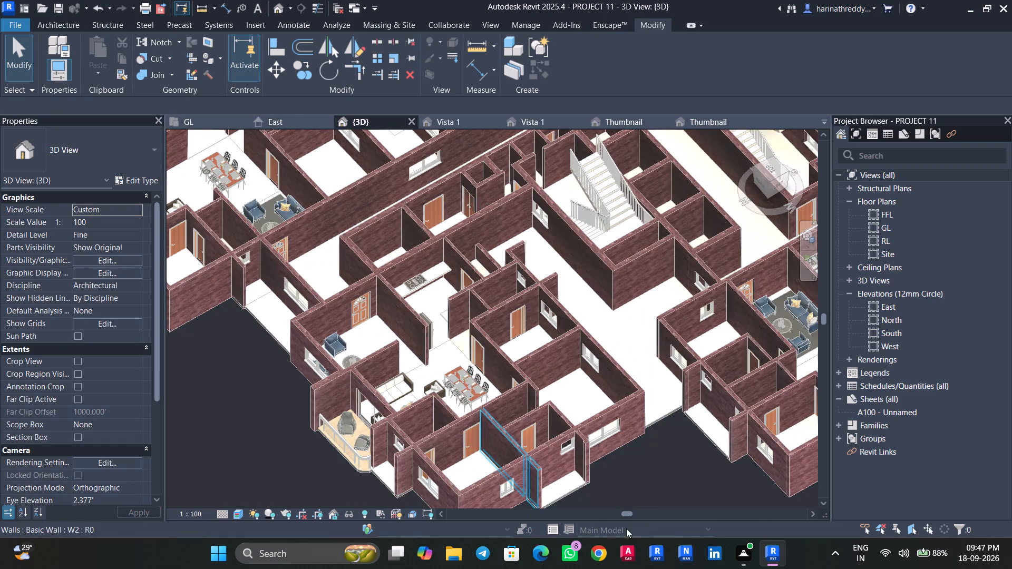
pyautogui.scroll(-2, 648, 496)
pyautogui.keyDown('shift'); pyautogui.moveTo(653, 483); pyautogui.dragTo(638, 522, button='middle'); pyautogui.keyUp('shift')
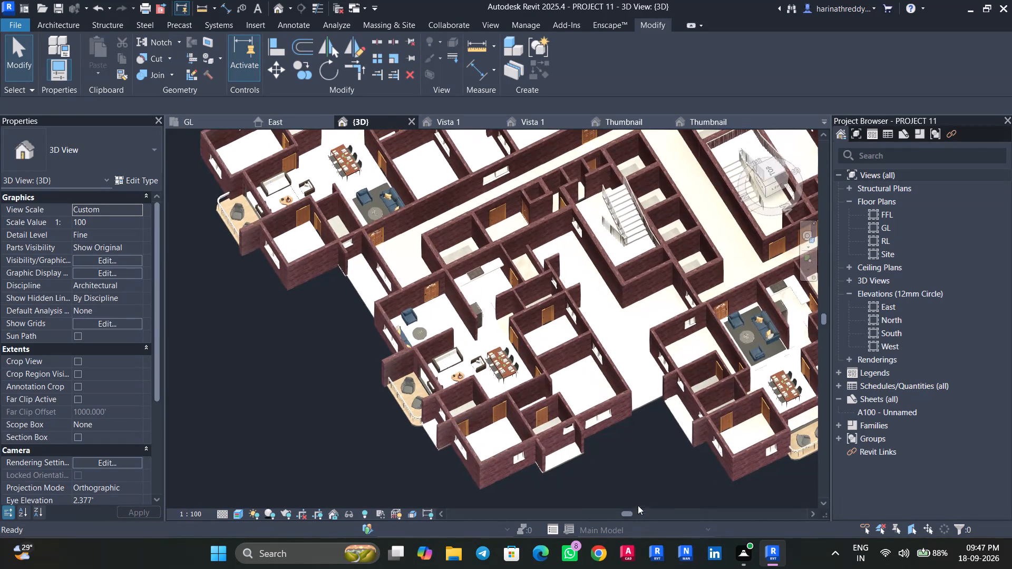
pyautogui.scroll(-5, 638, 474)
pyautogui.click(203, 121)
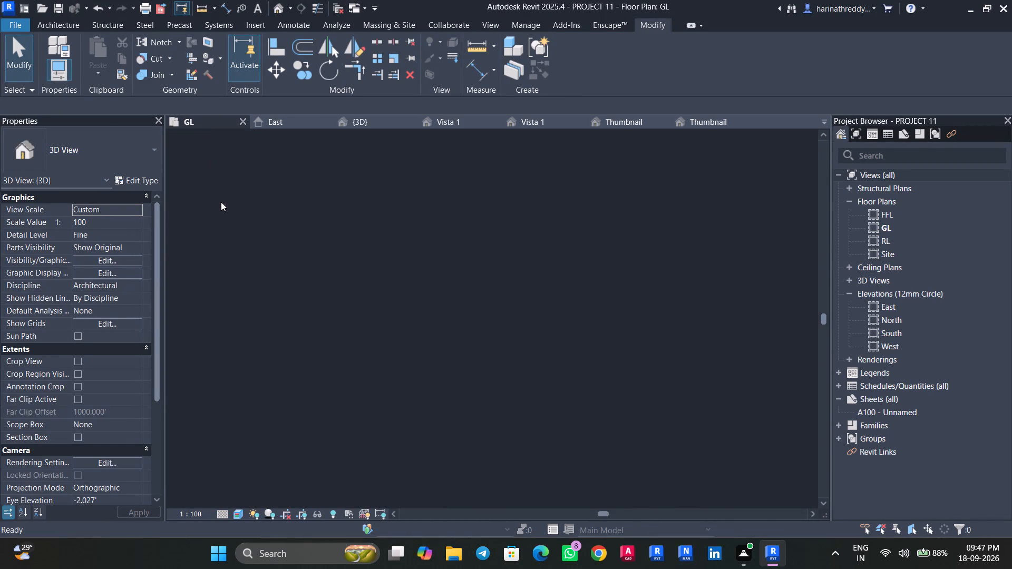
pyautogui.scroll(-12, 299, 354)
pyautogui.moveTo(305, 352); pyautogui.dragTo(355, 225, button='middle')
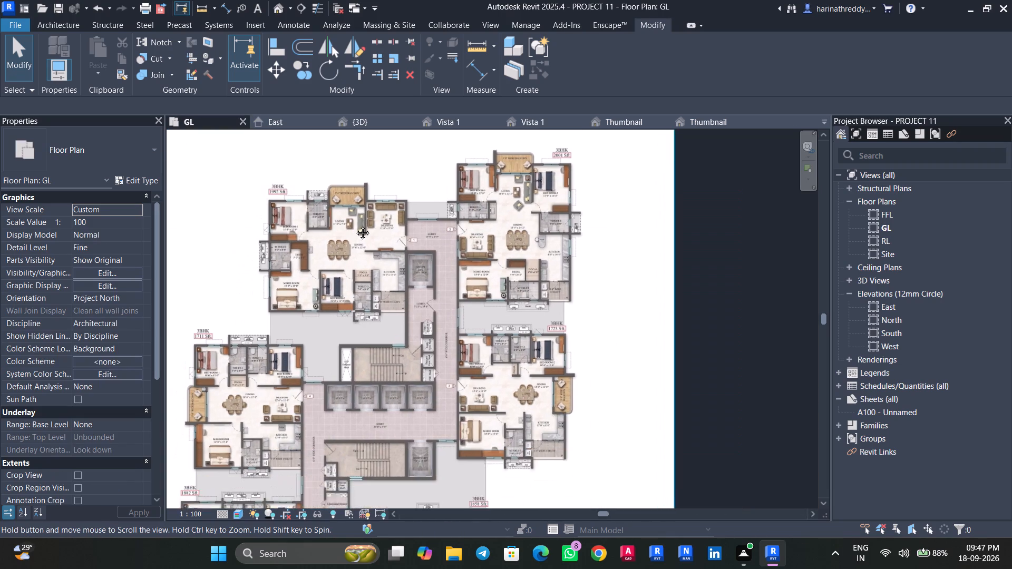
pyautogui.moveTo(355, 225); pyautogui.dragTo(367, 208, button='middle')
pyautogui.scroll(4, 283, 345)
pyautogui.moveTo(277, 386); pyautogui.dragTo(403, 323, button='middle')
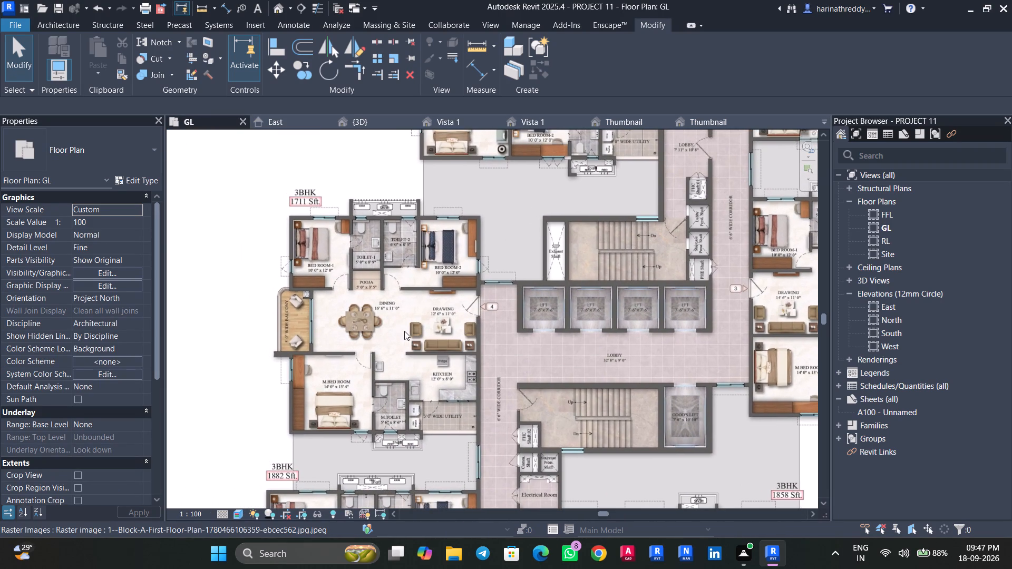
pyautogui.moveTo(403, 331); pyautogui.dragTo(400, 260, button='middle')
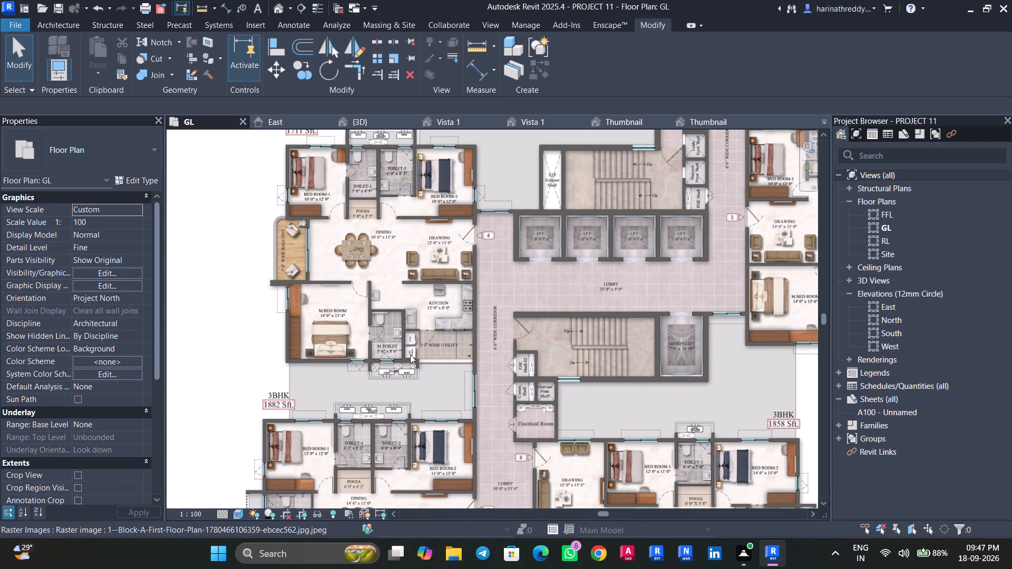
pyautogui.scroll(-2, 410, 383)
pyautogui.moveTo(416, 344); pyautogui.dragTo(326, 504, button='middle')
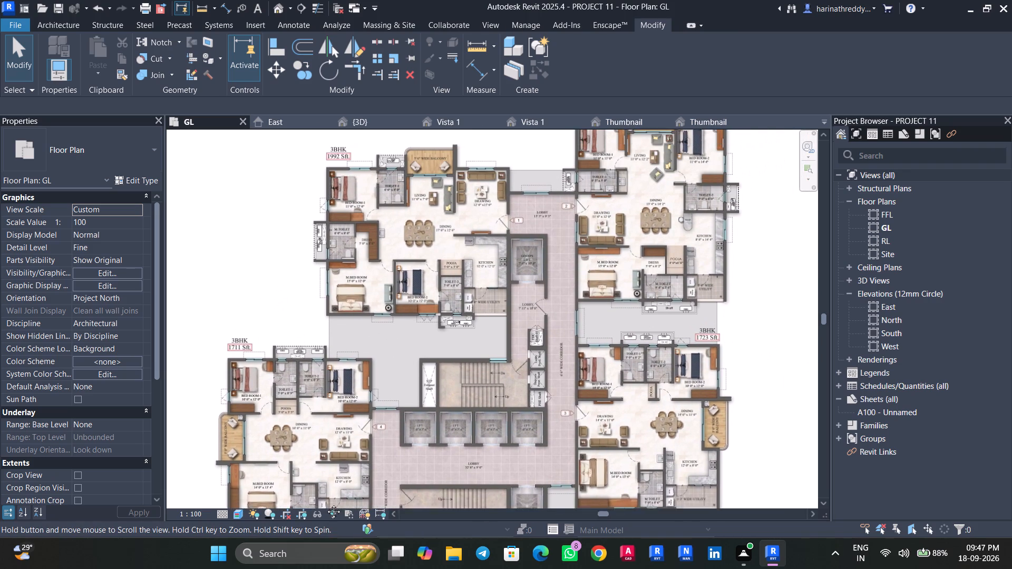
pyautogui.moveTo(326, 504); pyautogui.dragTo(320, 342, button='middle')
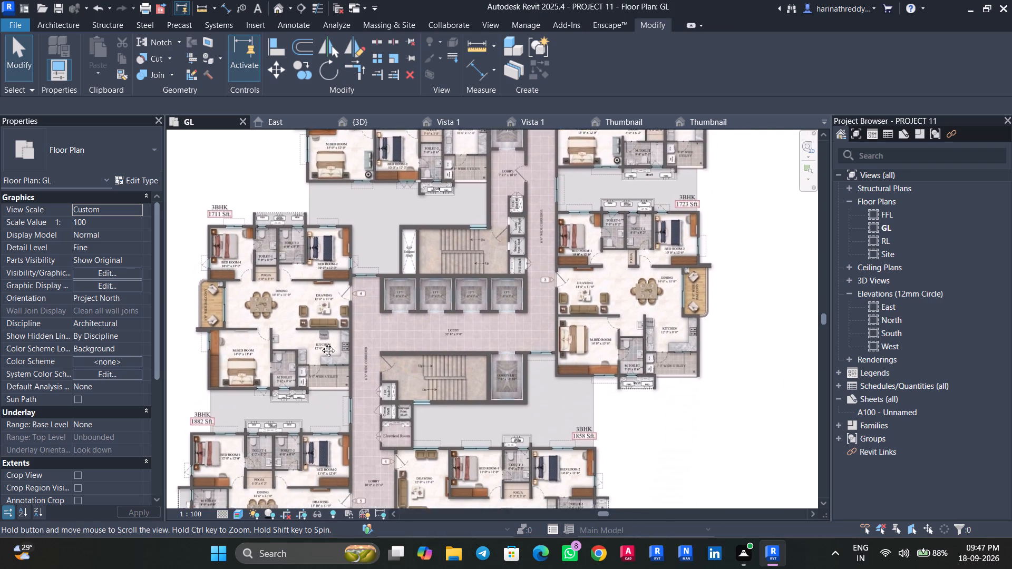
pyautogui.moveTo(320, 342); pyautogui.dragTo(359, 257, button='middle')
pyautogui.click(378, 124)
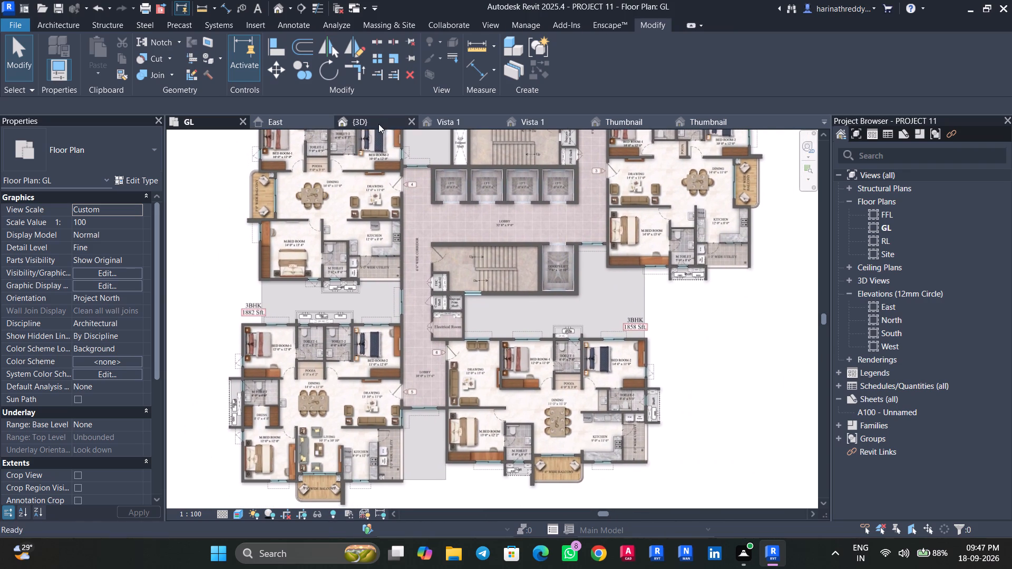
pyautogui.scroll(5, 434, 400)
pyautogui.moveTo(433, 396); pyautogui.dragTo(302, 418, button='middle')
pyautogui.scroll(-4, 300, 419)
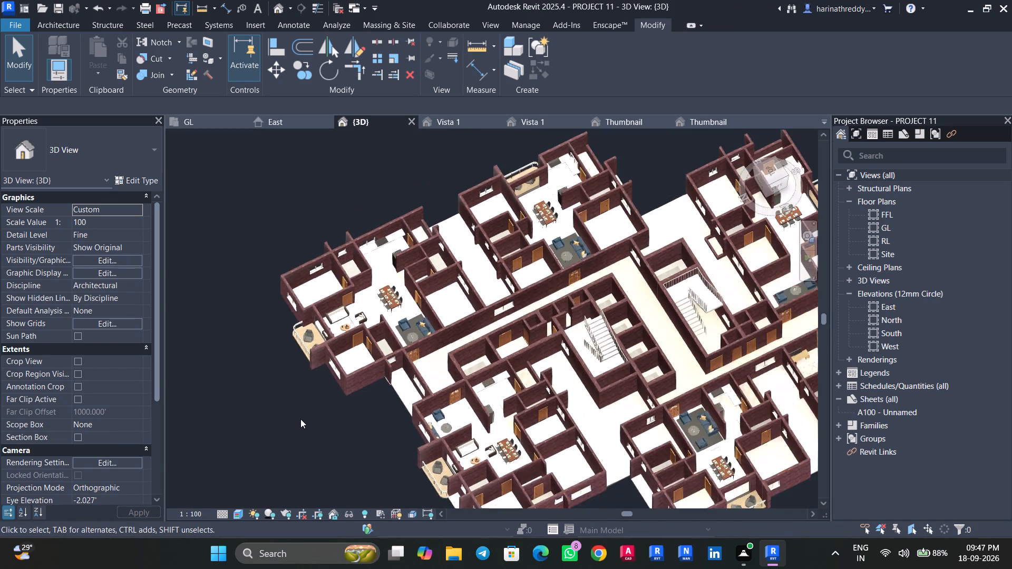
pyautogui.scroll(-2, 300, 419)
# Save the project.
pyautogui.hotkey('ctrl', 's')
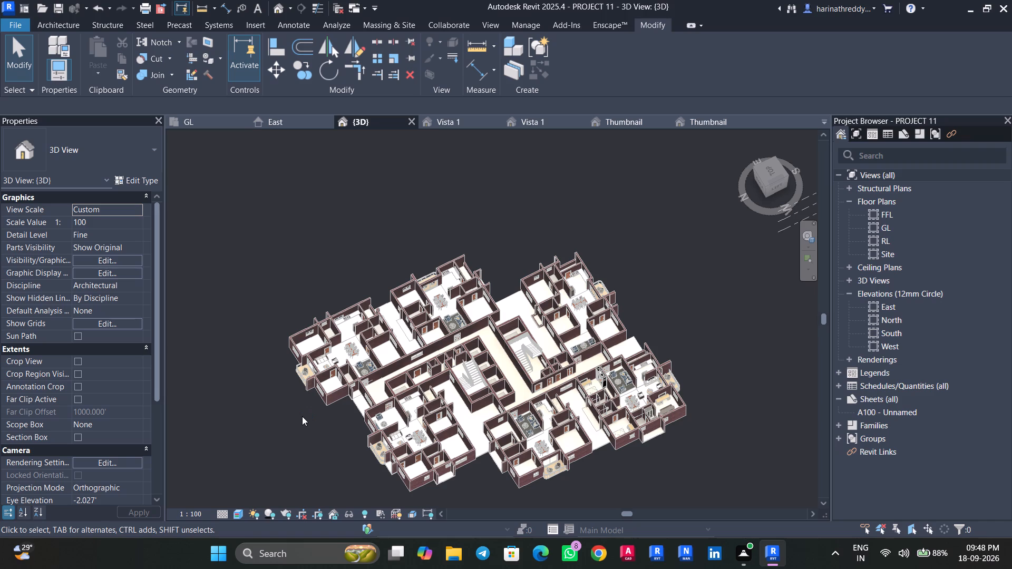
# Examine the furnished floor model up close and as a whole from different angles in the 3D view.
pyautogui.scroll(9, 439, 250)
pyautogui.scroll(4, 504, 238)
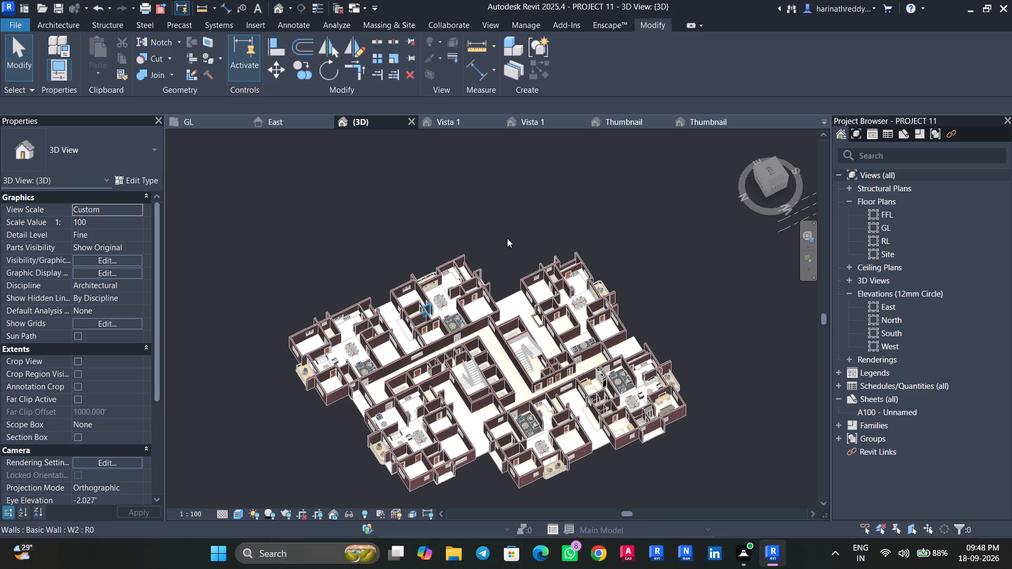
pyautogui.scroll(4, 512, 239)
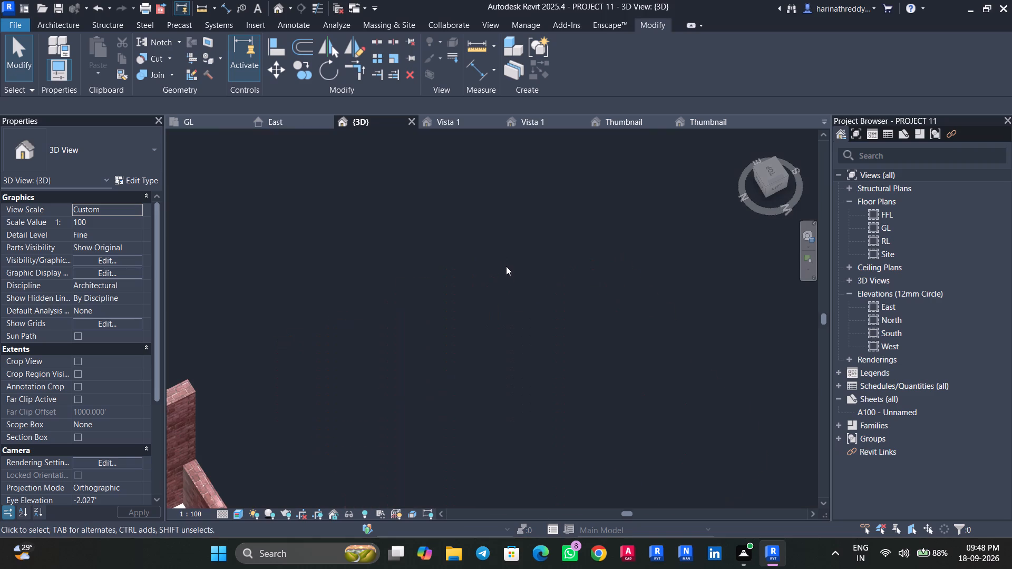
pyautogui.moveTo(473, 340); pyautogui.dragTo(617, 74, button='middle')
pyautogui.scroll(-3, 561, 240)
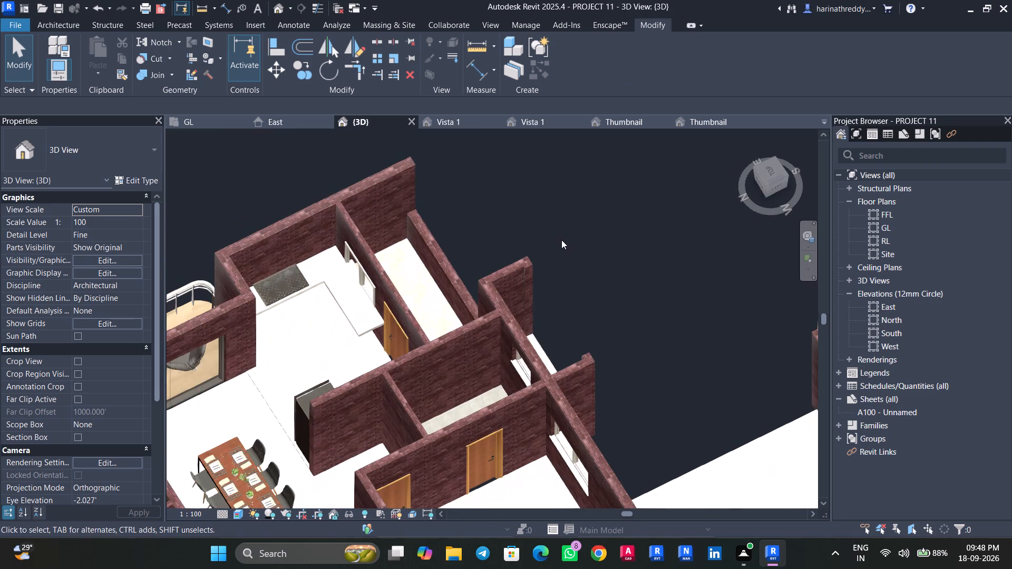
pyautogui.keyDown('shift'); pyautogui.moveTo(635, 288); pyautogui.dragTo(609, 306, button='middle'); pyautogui.keyUp('shift')
pyautogui.scroll(-7, 618, 311)
pyautogui.scroll(2, 619, 309)
pyautogui.scroll(-1, 619, 308)
pyautogui.scroll(1, 619, 307)
pyautogui.scroll(-13, 619, 307)
pyautogui.keyDown('shift'); pyautogui.moveTo(763, 451); pyautogui.dragTo(732, 431, button='middle'); pyautogui.keyUp('shift')
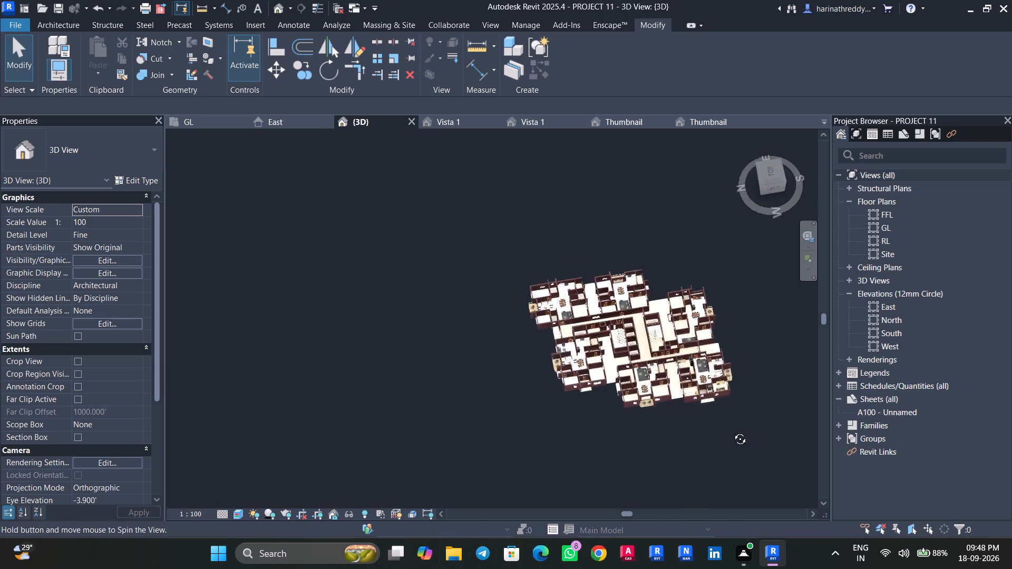
pyautogui.keyDown('shift'); pyautogui.moveTo(732, 431); pyautogui.dragTo(583, 403, button='middle'); pyautogui.keyUp('shift')
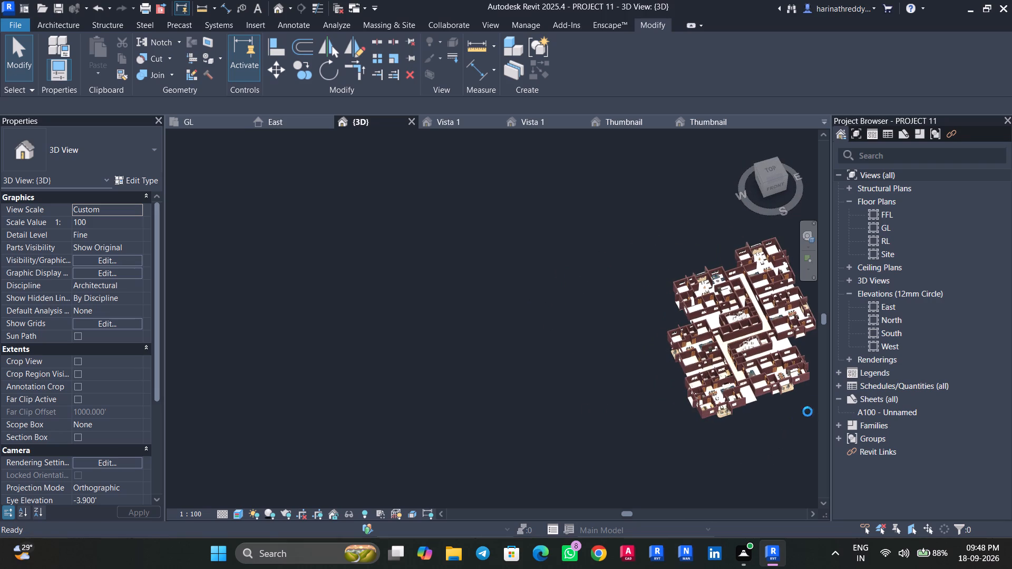
# Examine the furnished flats and their utility balconies beside the dining and kitchen areas up close in the 3D view.
pyautogui.scroll(7, 760, 424)
pyautogui.moveTo(760, 421); pyautogui.dragTo(464, 482, button='middle')
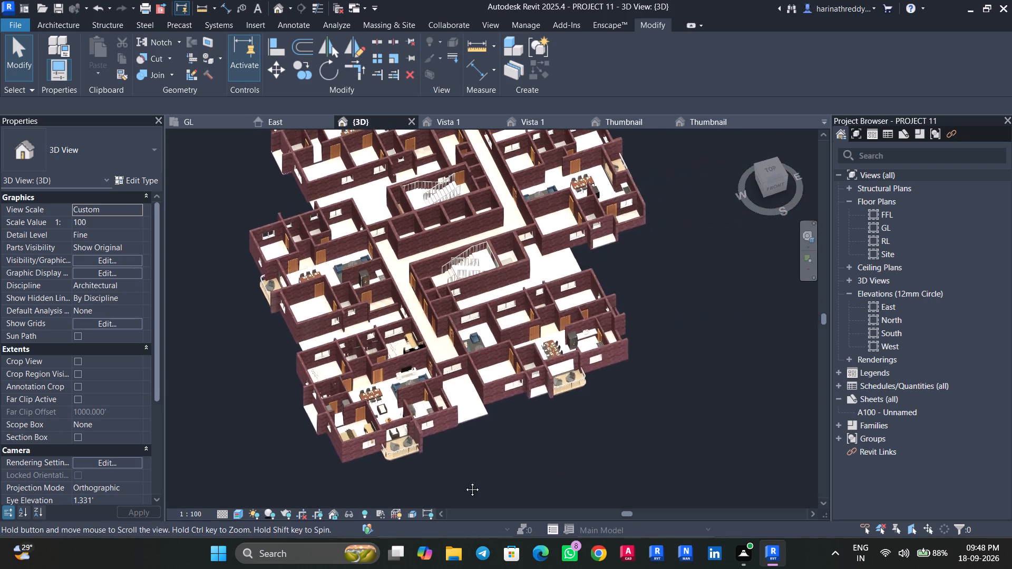
pyautogui.moveTo(464, 482); pyautogui.dragTo(343, 518, button='middle')
pyautogui.scroll(2, 472, 258)
pyautogui.scroll(-1, 472, 257)
pyautogui.scroll(7, 472, 257)
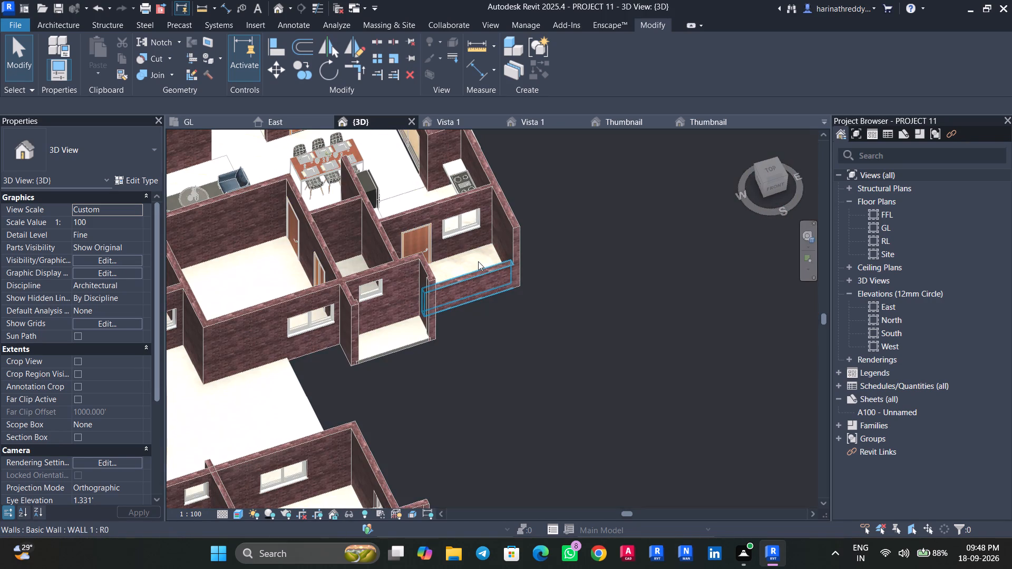
pyautogui.click(478, 261)
pyautogui.press('Escape')
pyautogui.scroll(-3, 510, 326)
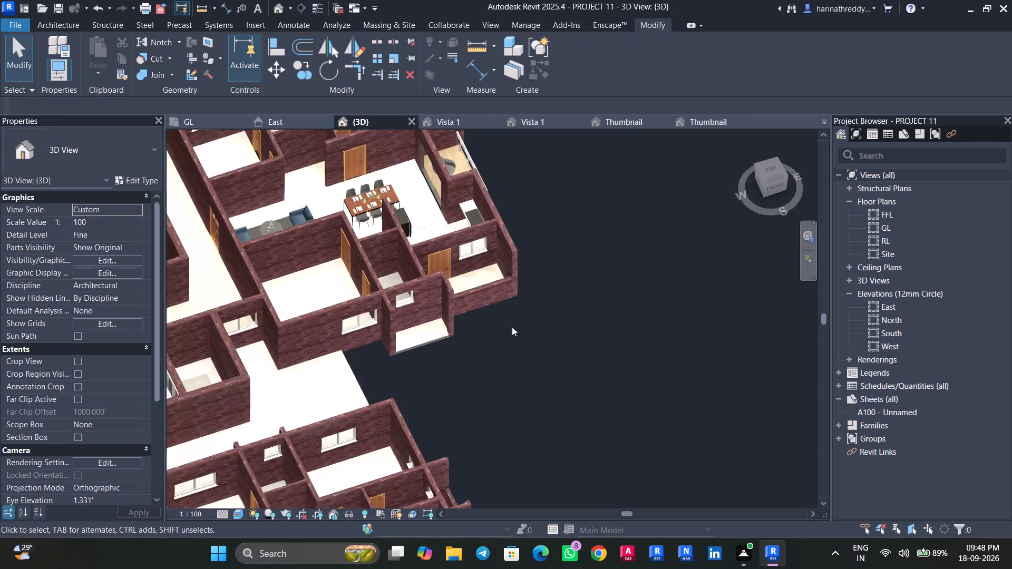
pyautogui.keyDown('shift'); pyautogui.moveTo(522, 339); pyautogui.dragTo(531, 400, button='middle'); pyautogui.keyUp('shift')
pyautogui.scroll(-11, 538, 392)
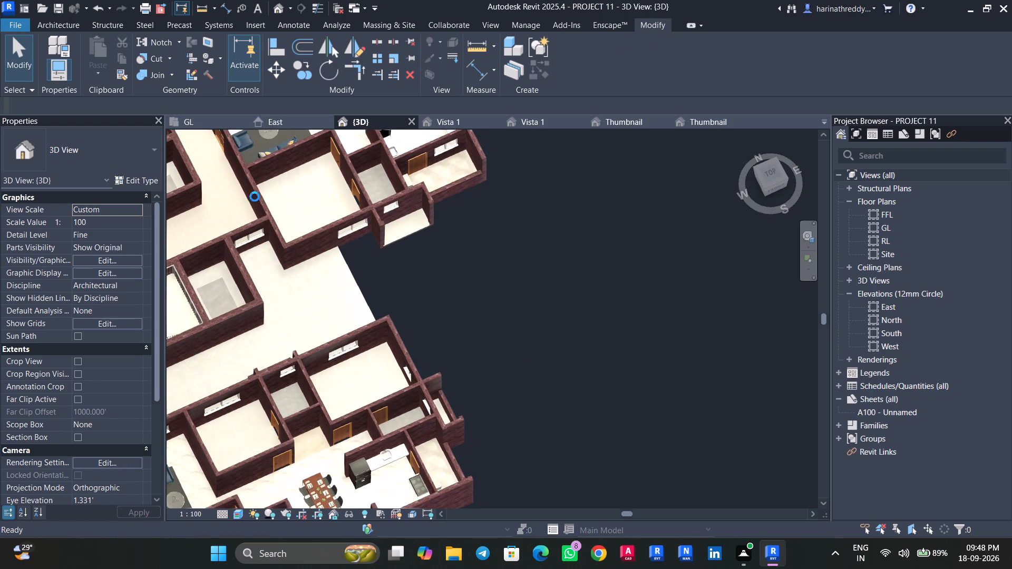
# Examine the GL floor plan image around the 1711 Sft and 1992 Sft 3BHK flats for their room and furniture layout.
pyautogui.click(192, 122)
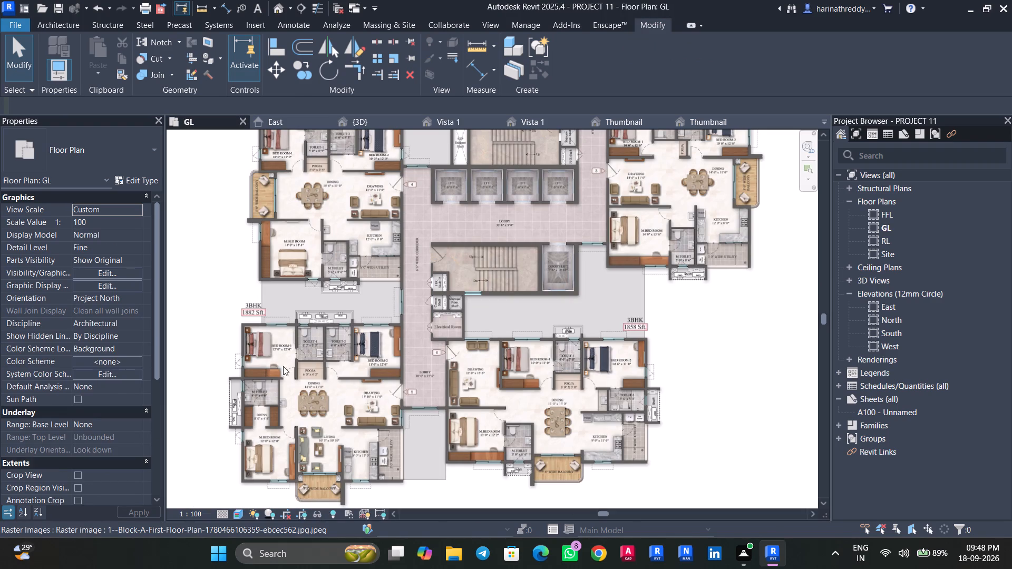
pyautogui.scroll(4, 275, 171)
pyautogui.moveTo(287, 187); pyautogui.dragTo(306, 346, button='middle')
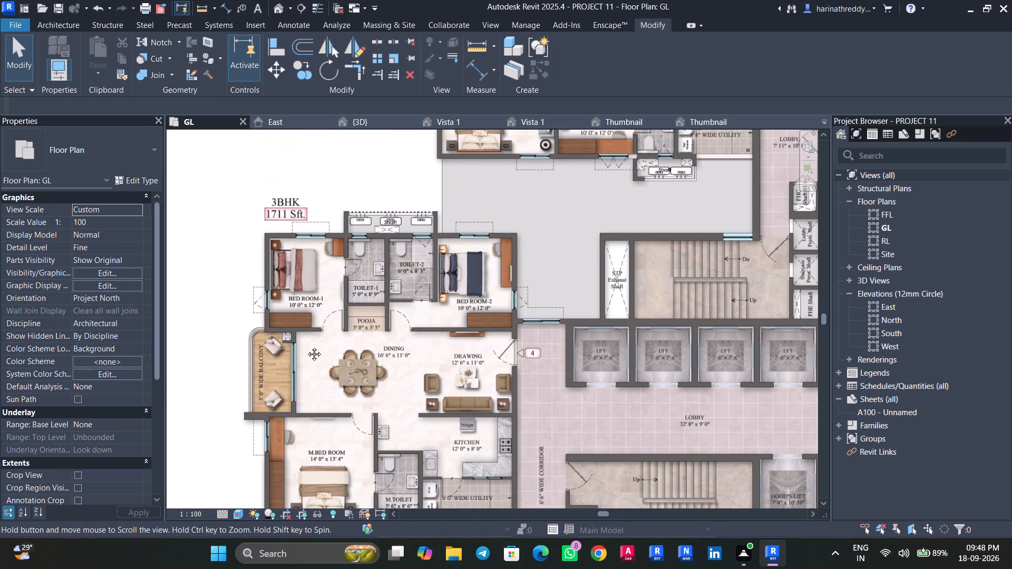
pyautogui.moveTo(306, 346); pyautogui.dragTo(301, 411, button='middle')
pyautogui.scroll(1, 299, 406)
pyautogui.scroll(-4, 328, 238)
pyautogui.moveTo(351, 207); pyautogui.dragTo(345, 332, button='middle')
pyautogui.scroll(4, 401, 227)
pyautogui.scroll(1, 308, 282)
pyautogui.moveTo(307, 283); pyautogui.dragTo(288, 372, button='middle')
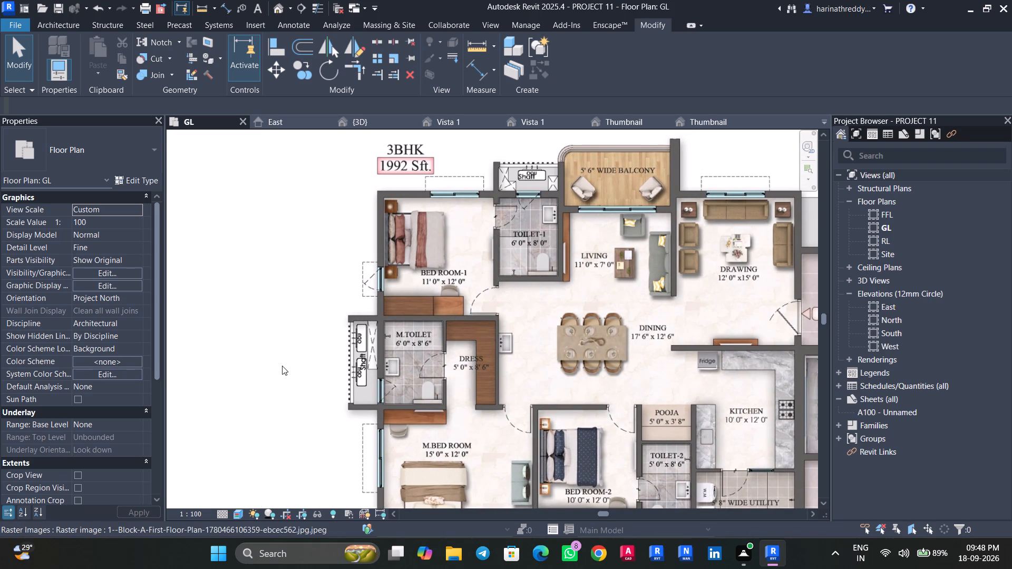
pyautogui.scroll(-3, 274, 353)
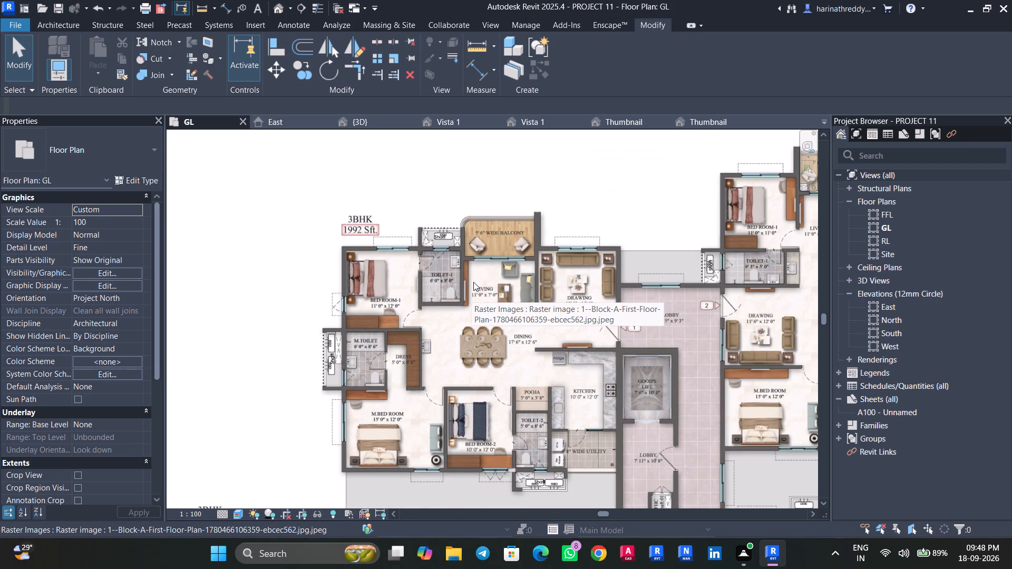
pyautogui.scroll(-4, 473, 282)
pyautogui.scroll(4, 478, 307)
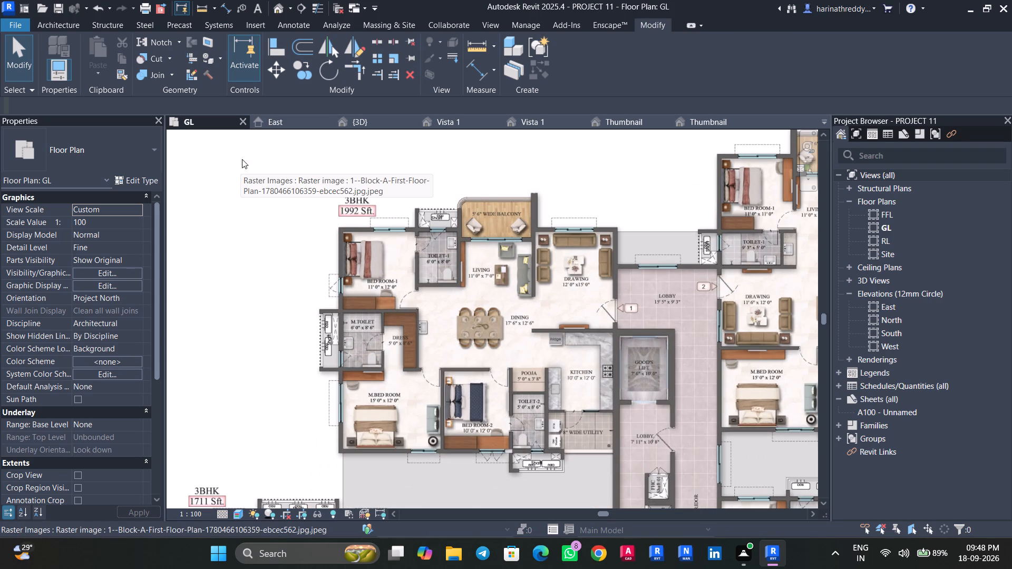
# Inspect the sofa and dining sets, balconies and shaft floors across all the flats from several angles in the 3D view.
pyautogui.click(361, 126)
pyautogui.scroll(2, 386, 273)
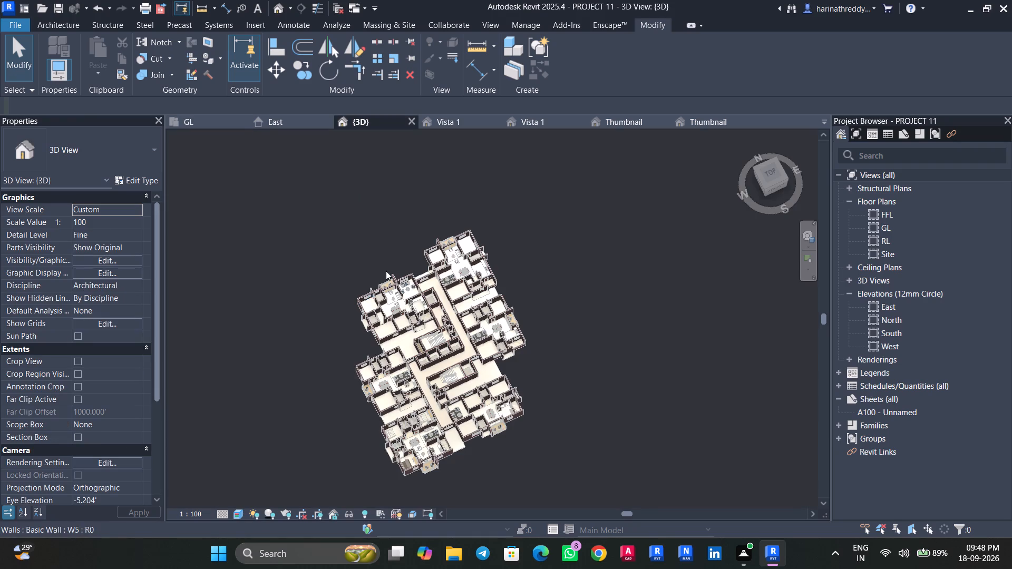
pyautogui.scroll(8, 386, 271)
pyautogui.scroll(-4, 277, 251)
pyautogui.moveTo(277, 251); pyautogui.dragTo(298, 207, button='middle')
pyautogui.scroll(-2, 279, 352)
pyautogui.keyDown('shift'); pyautogui.moveTo(245, 384); pyautogui.dragTo(266, 397, button='middle'); pyautogui.keyUp('shift')
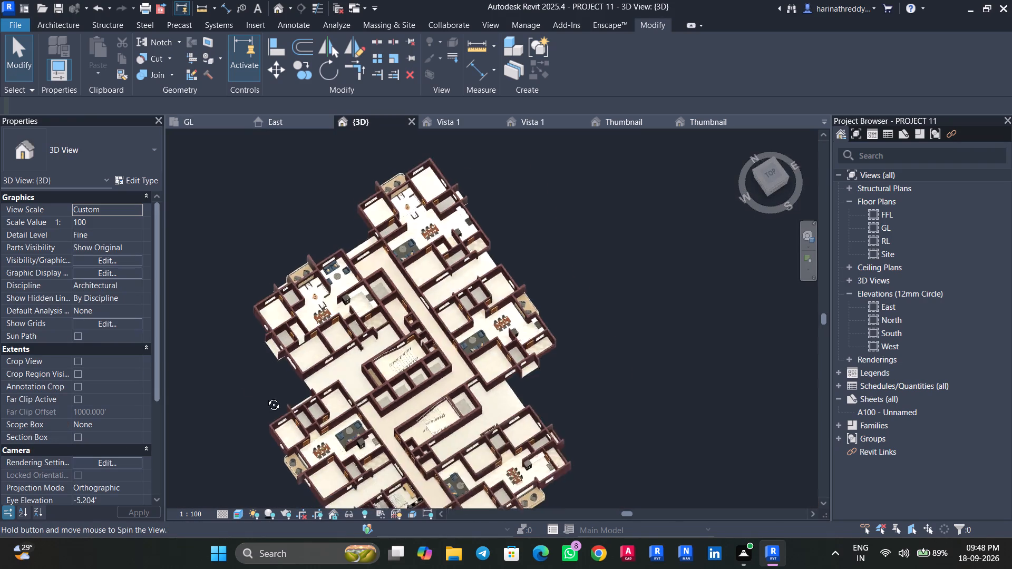
pyautogui.keyDown('shift'); pyautogui.moveTo(266, 397); pyautogui.dragTo(406, 348, button='middle'); pyautogui.keyUp('shift')
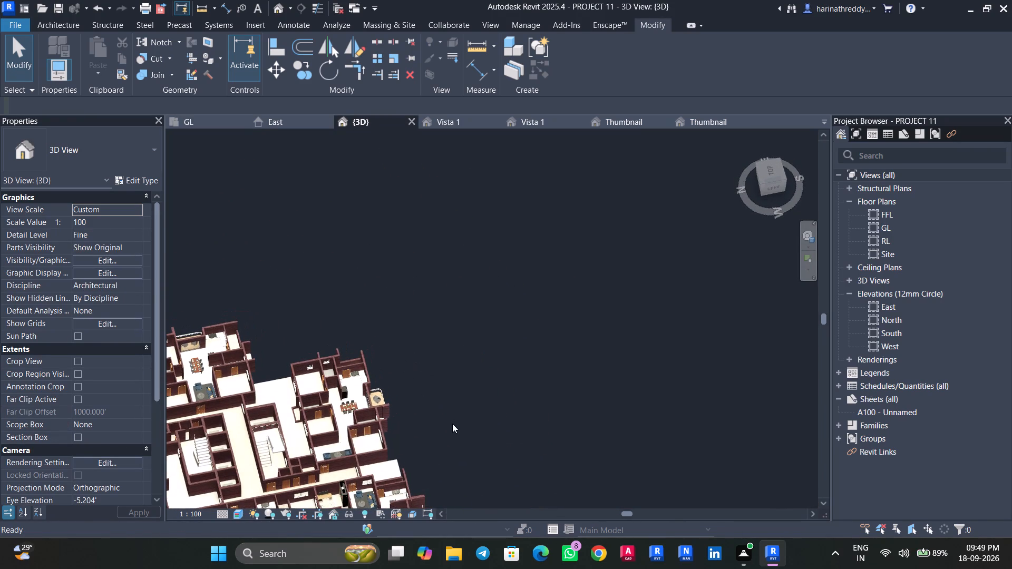
pyautogui.keyDown('shift'); pyautogui.moveTo(456, 455); pyautogui.dragTo(423, 449, button='middle'); pyautogui.keyUp('shift')
pyautogui.scroll(5, 462, 473)
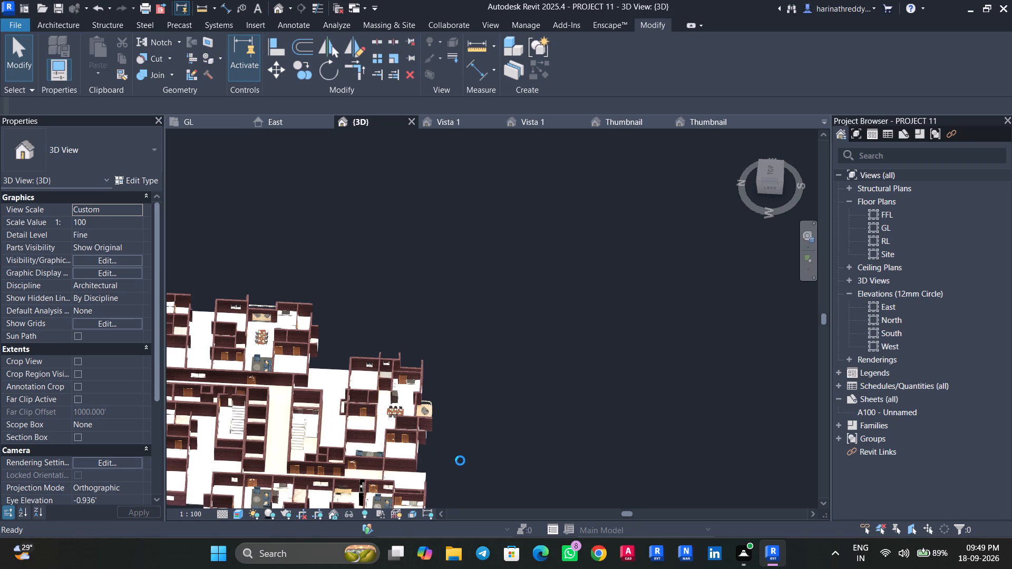
pyautogui.scroll(3, 459, 459)
pyautogui.moveTo(446, 451); pyautogui.dragTo(488, 293, button='middle')
pyautogui.scroll(1, 488, 294)
pyautogui.scroll(-4, 465, 380)
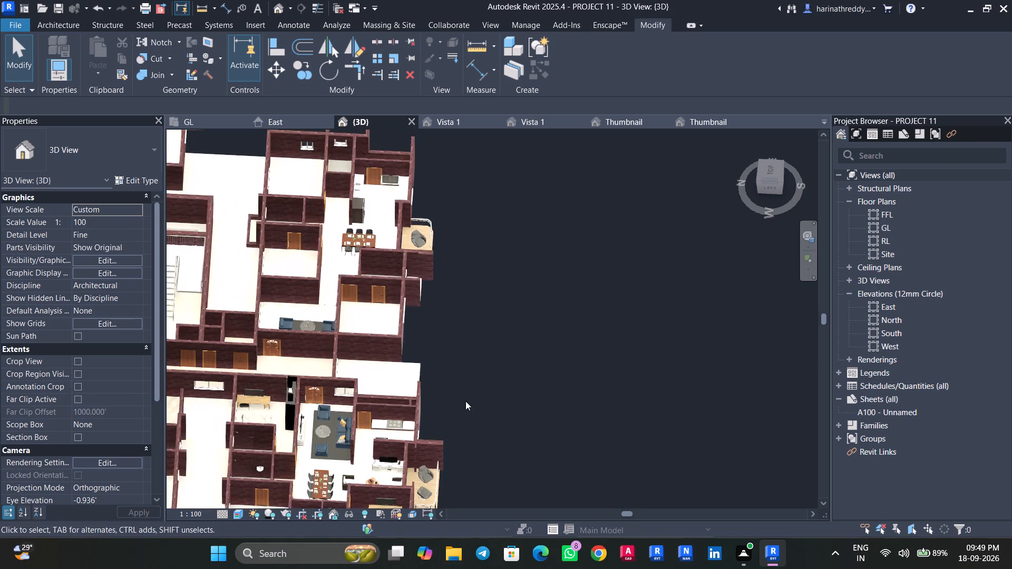
pyautogui.moveTo(469, 392); pyautogui.dragTo(507, 242, button='middle')
pyautogui.moveTo(505, 372); pyautogui.dragTo(558, 326, button='middle')
pyautogui.click(396, 375)
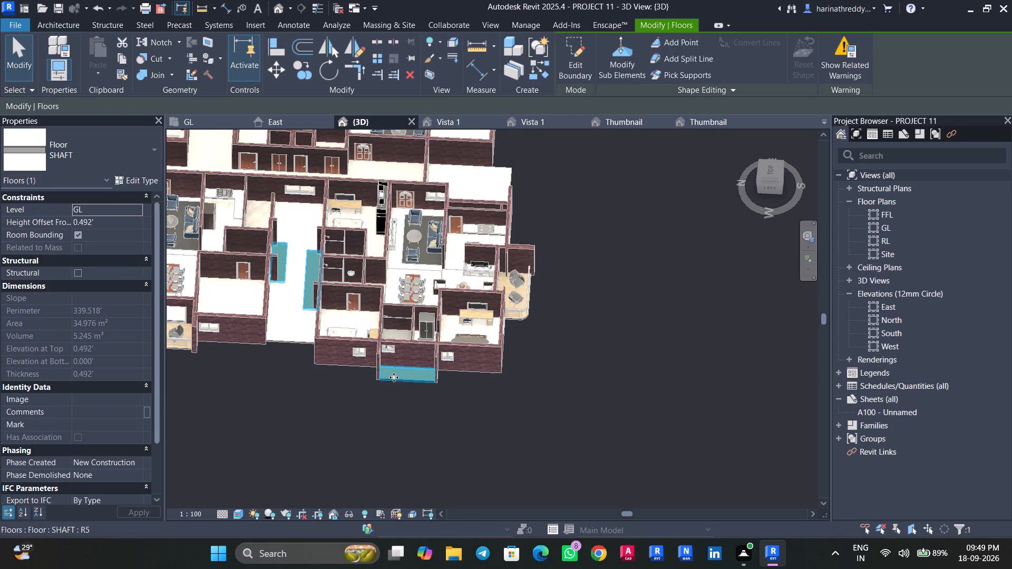
pyautogui.press('Escape')
pyautogui.moveTo(300, 411); pyautogui.dragTo(475, 426, button='middle')
pyautogui.scroll(-1, 341, 415)
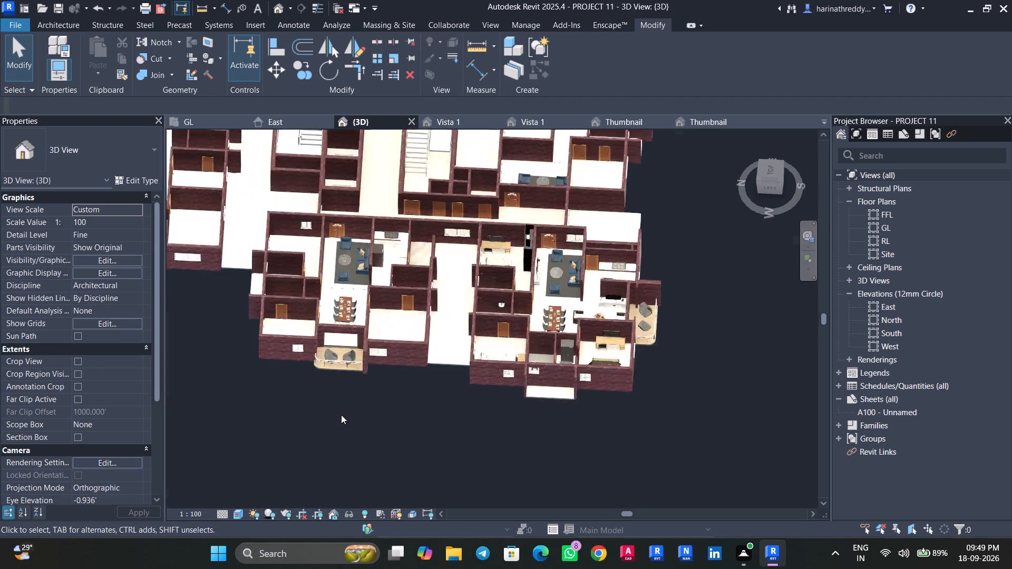
pyautogui.scroll(-4, 341, 415)
pyautogui.scroll(2, 227, 335)
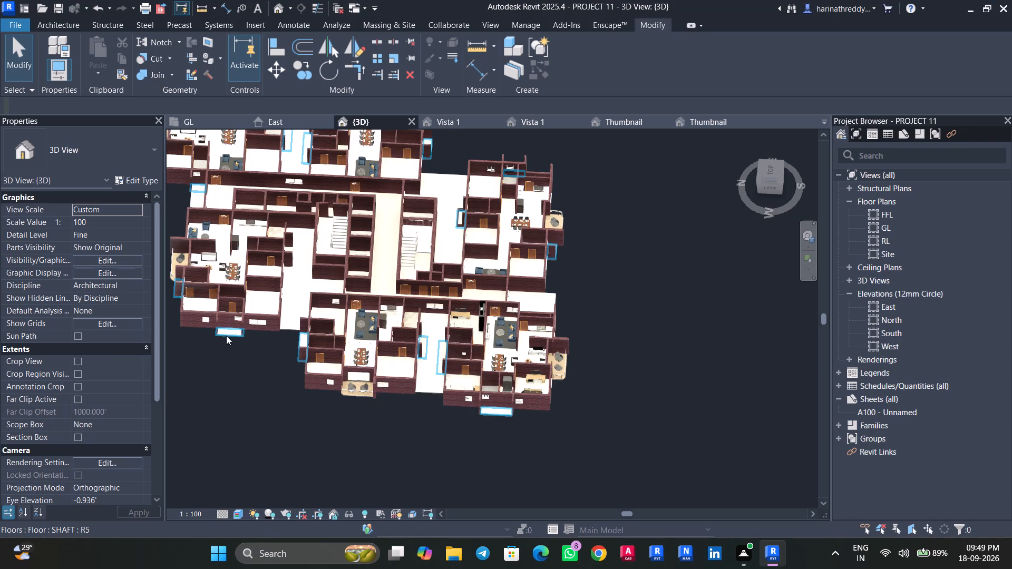
pyautogui.scroll(3, 635, 427)
pyautogui.moveTo(678, 383); pyautogui.dragTo(638, 447, button='middle')
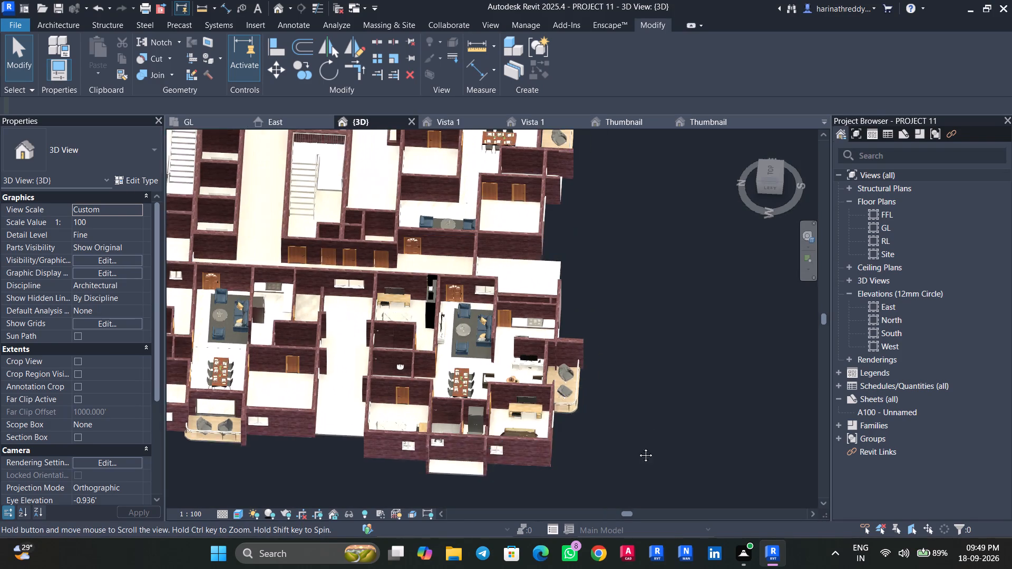
pyautogui.moveTo(638, 447); pyautogui.dragTo(618, 473, button='middle')
pyautogui.moveTo(668, 339); pyautogui.dragTo(661, 365, button='middle')
pyautogui.scroll(-13, 662, 344)
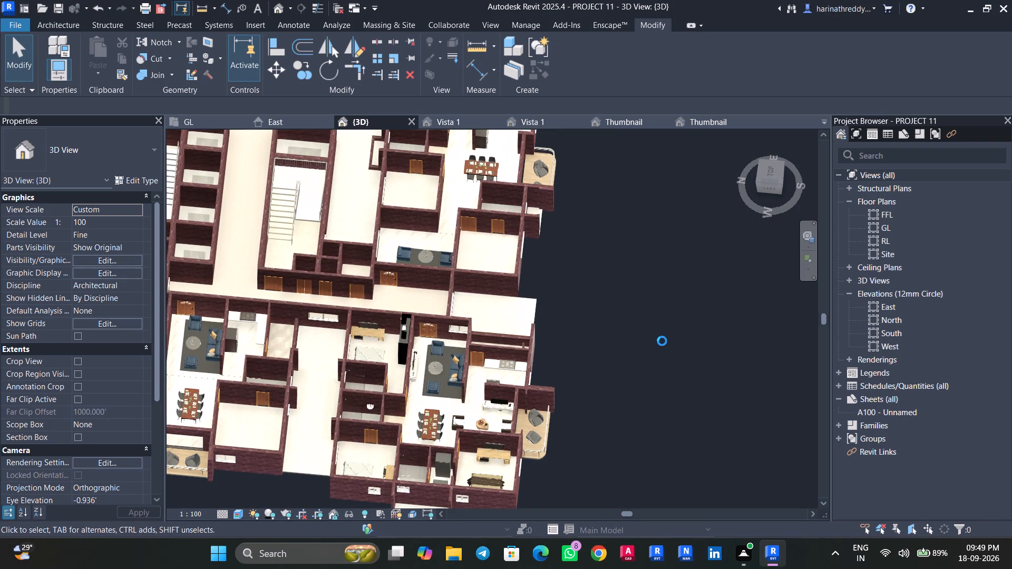
pyautogui.scroll(14, 547, 240)
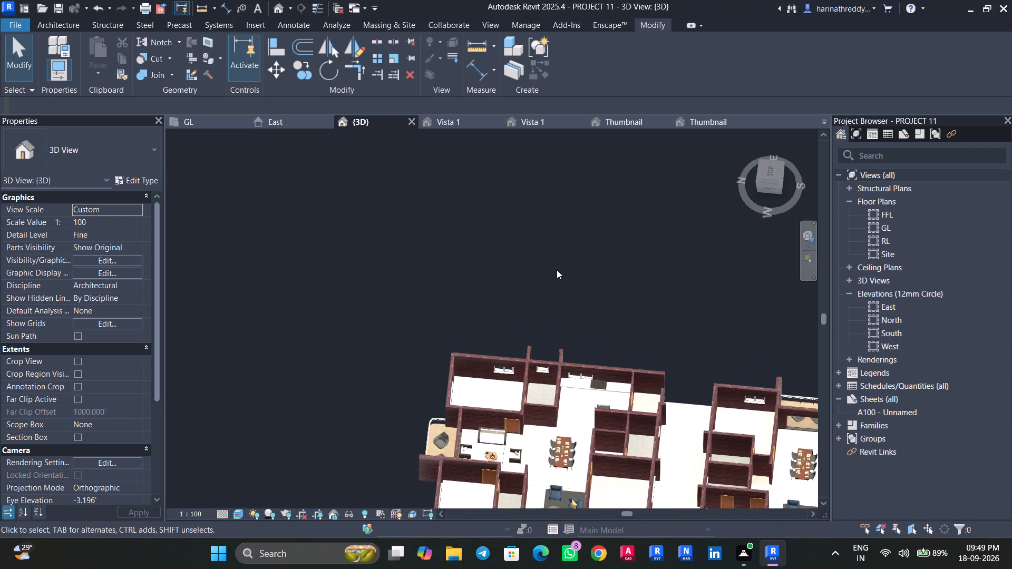
pyautogui.moveTo(557, 271); pyautogui.dragTo(541, 336, button='middle')
pyautogui.keyDown('shift'); pyautogui.scroll(1, 541, 336); pyautogui.keyUp('shift')
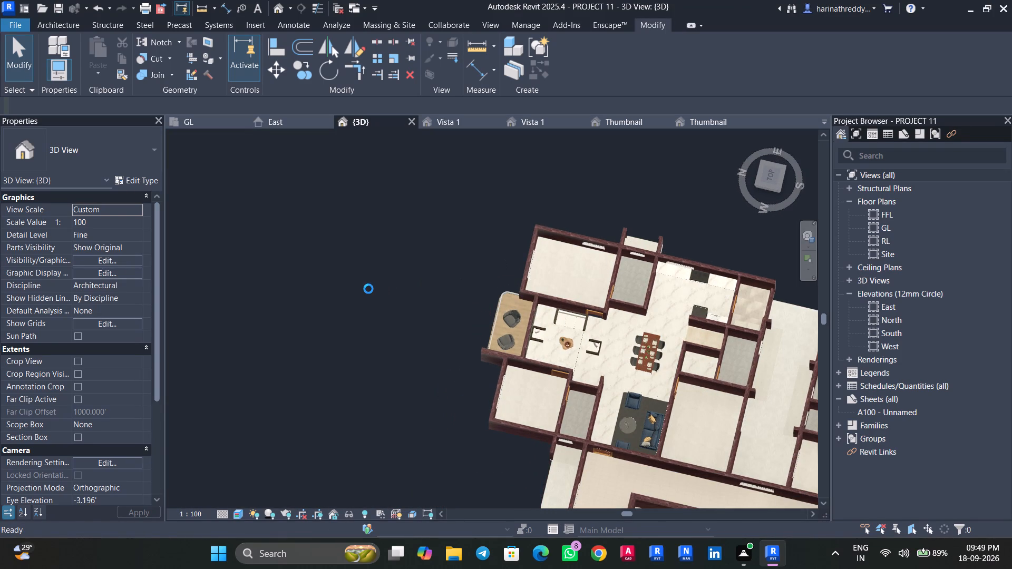
pyautogui.scroll(-5, 368, 289)
pyautogui.moveTo(360, 361); pyautogui.dragTo(318, 236, button='middle')
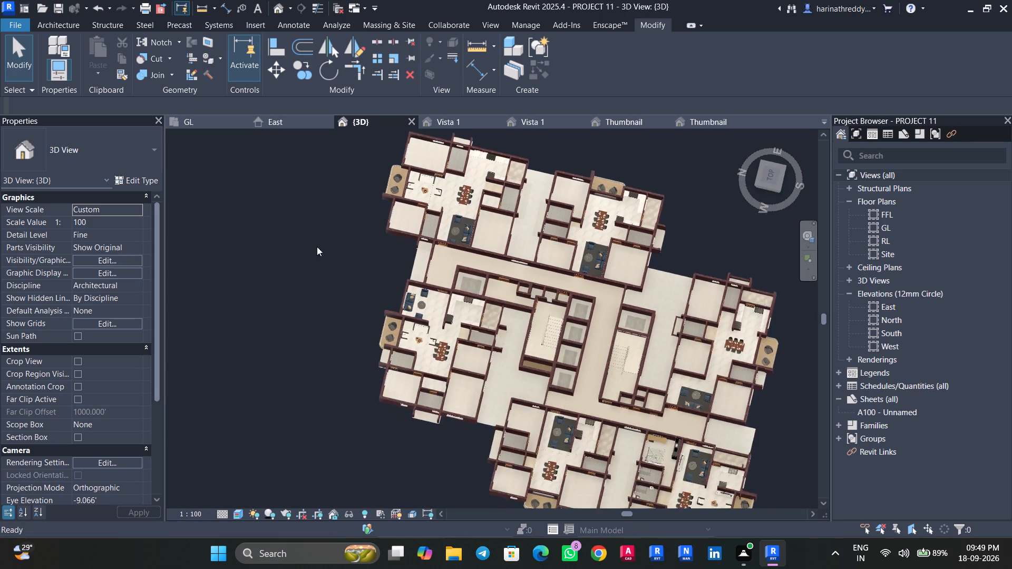
pyautogui.keyDown('shift'); pyautogui.moveTo(333, 368); pyautogui.dragTo(400, 269, button='middle'); pyautogui.keyUp('shift')
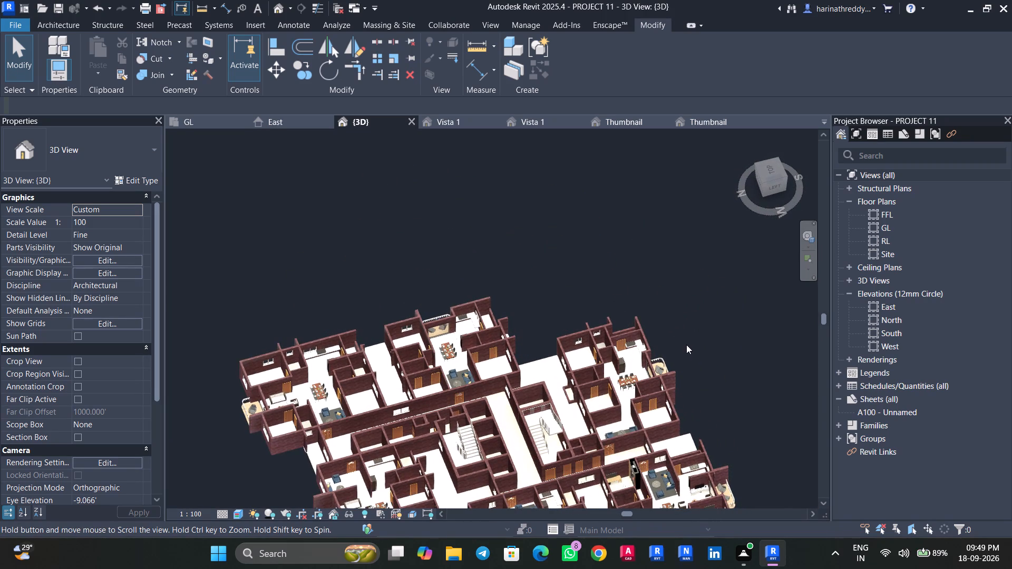
pyautogui.moveTo(697, 347); pyautogui.dragTo(680, 228, button='middle')
pyautogui.moveTo(713, 296); pyautogui.dragTo(696, 360, button='middle')
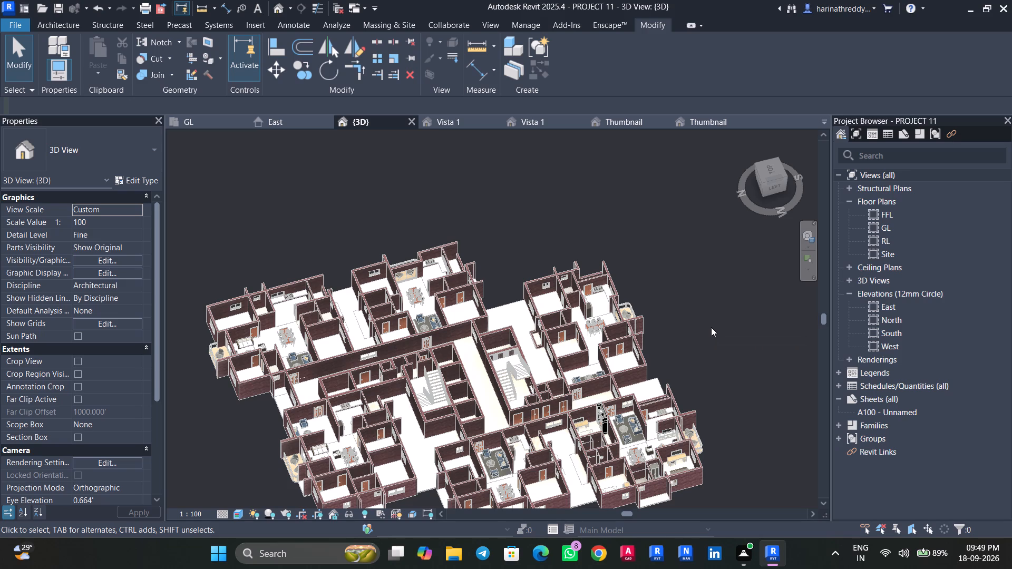
# Review the dining area of a flat up close and the whole floor model from all around in the 3D view.
pyautogui.scroll(7, 677, 316)
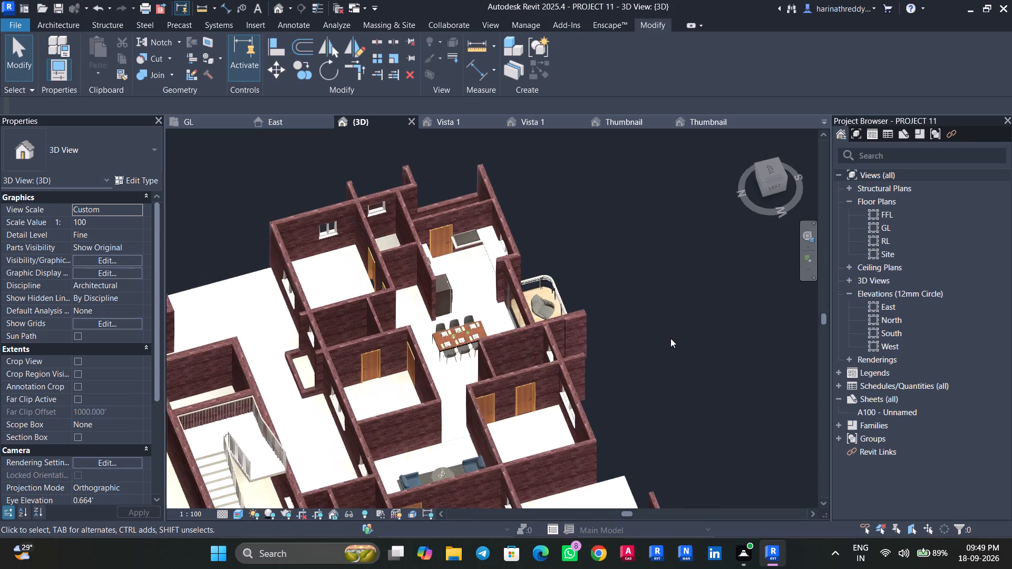
pyautogui.scroll(-6, 666, 342)
pyautogui.keyDown('shift'); pyautogui.moveTo(695, 379); pyautogui.dragTo(616, 305, button='middle'); pyautogui.keyUp('shift')
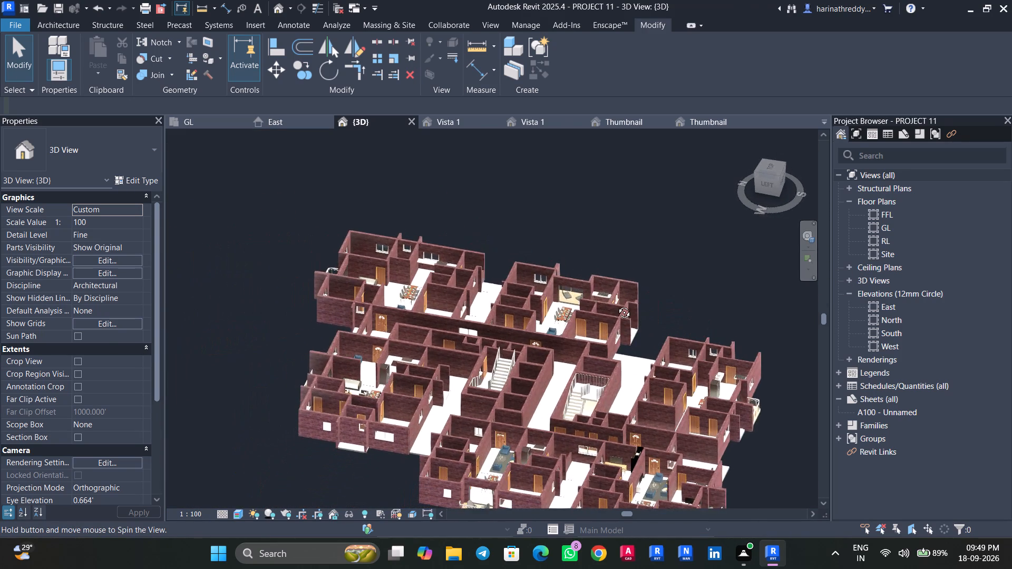
pyautogui.keyDown('shift'); pyautogui.moveTo(616, 305); pyautogui.dragTo(614, 294, button='middle'); pyautogui.keyUp('shift')
pyautogui.scroll(-5, 689, 321)
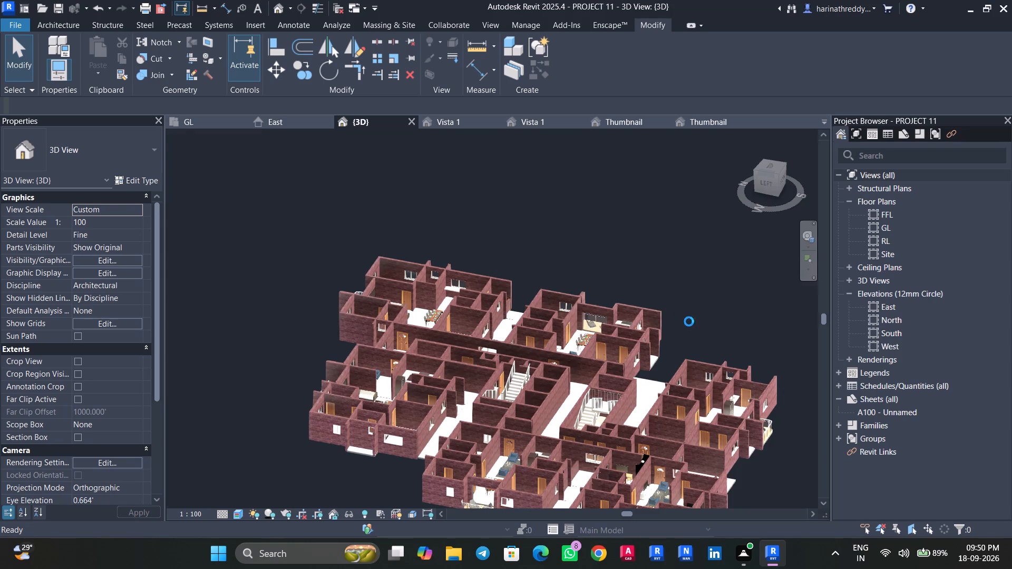
pyautogui.keyDown('shift'); pyautogui.moveTo(758, 446); pyautogui.dragTo(733, 365, button='middle'); pyautogui.keyUp('shift')
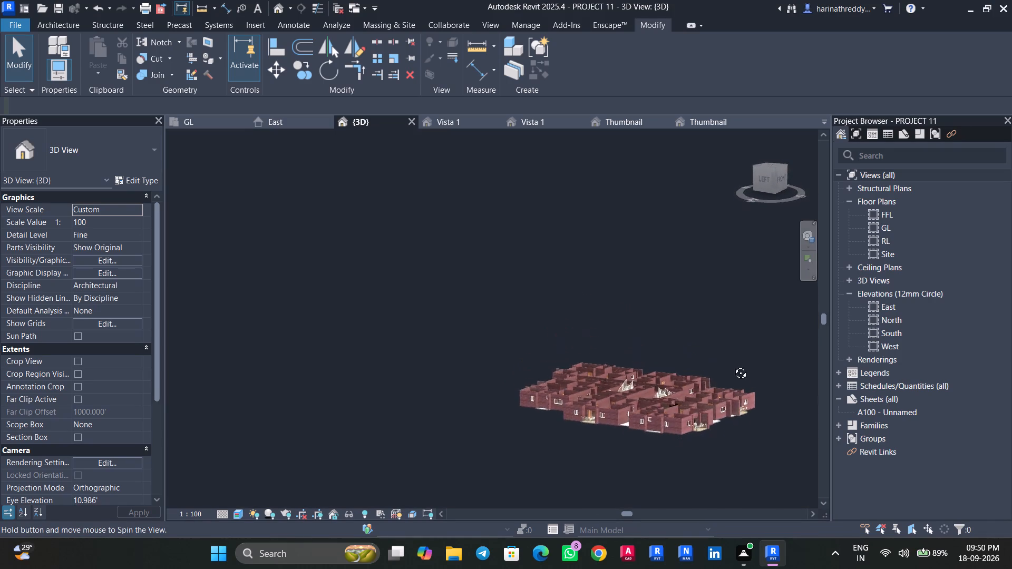
pyautogui.keyDown('shift'); pyautogui.moveTo(733, 365); pyautogui.dragTo(425, 192, button='middle'); pyautogui.keyUp('shift')
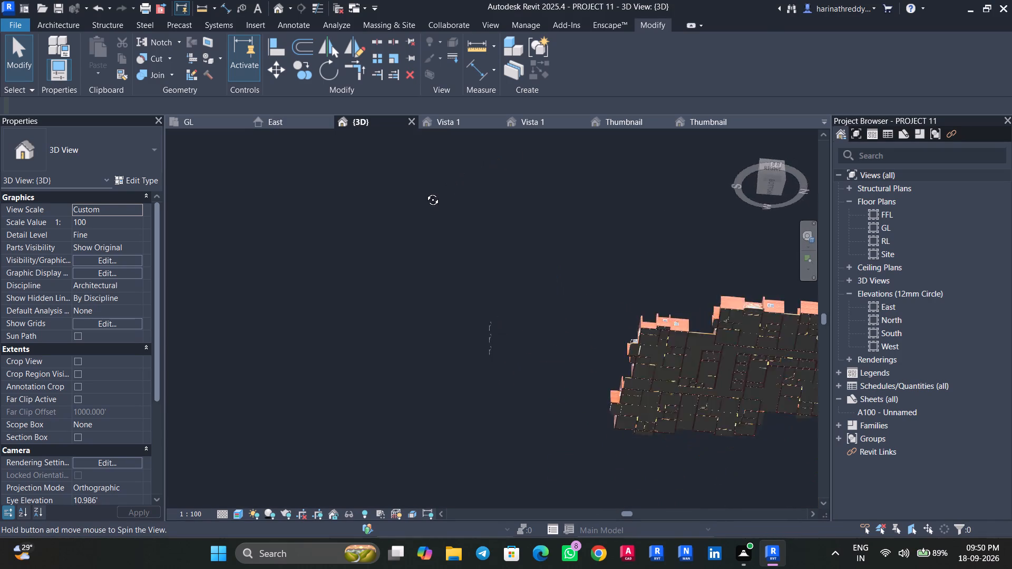
pyautogui.keyDown('shift'); pyautogui.moveTo(425, 192); pyautogui.dragTo(602, 493, button='middle'); pyautogui.keyUp('shift')
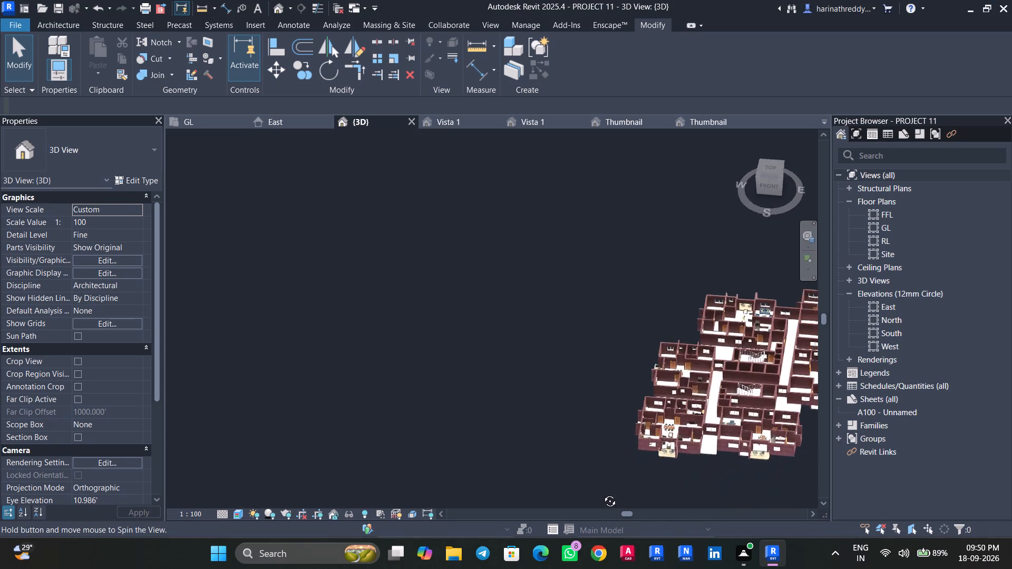
pyautogui.keyDown('shift'); pyautogui.moveTo(602, 493); pyautogui.dragTo(680, 532, button='middle'); pyautogui.keyUp('shift')
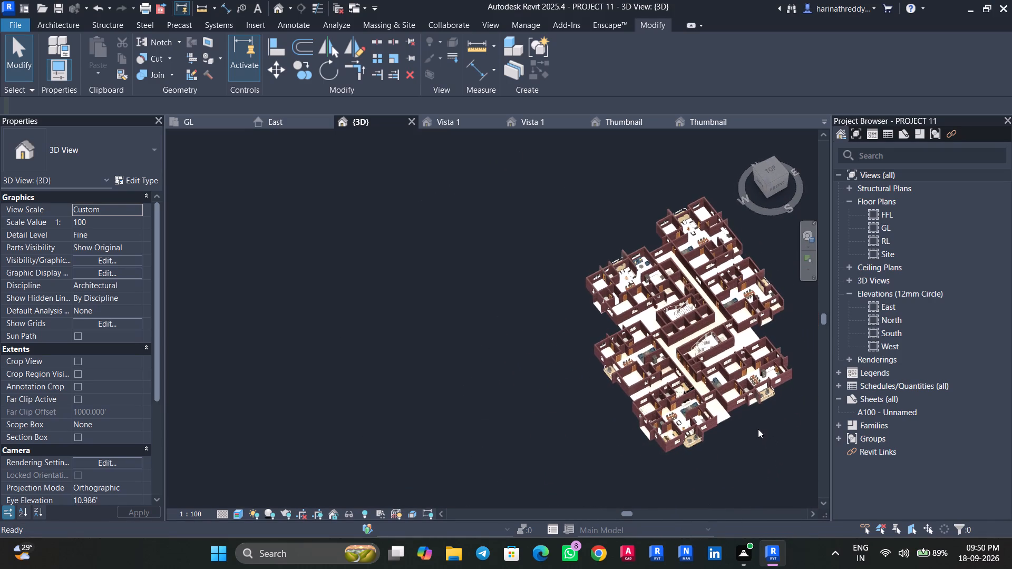
pyautogui.scroll(4, 758, 429)
pyautogui.moveTo(758, 429); pyautogui.dragTo(599, 466, button='middle')
pyautogui.scroll(1, 599, 466)
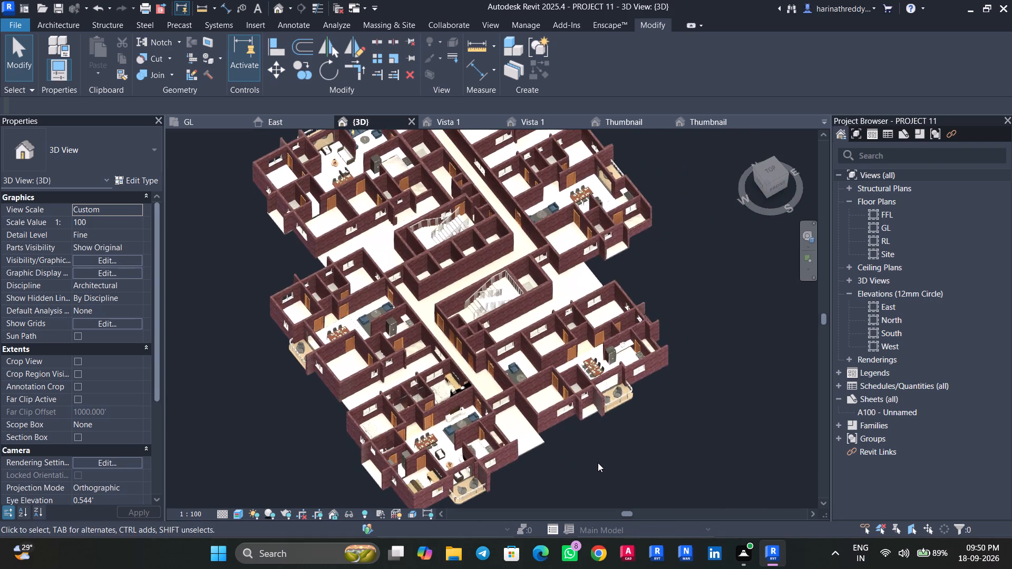
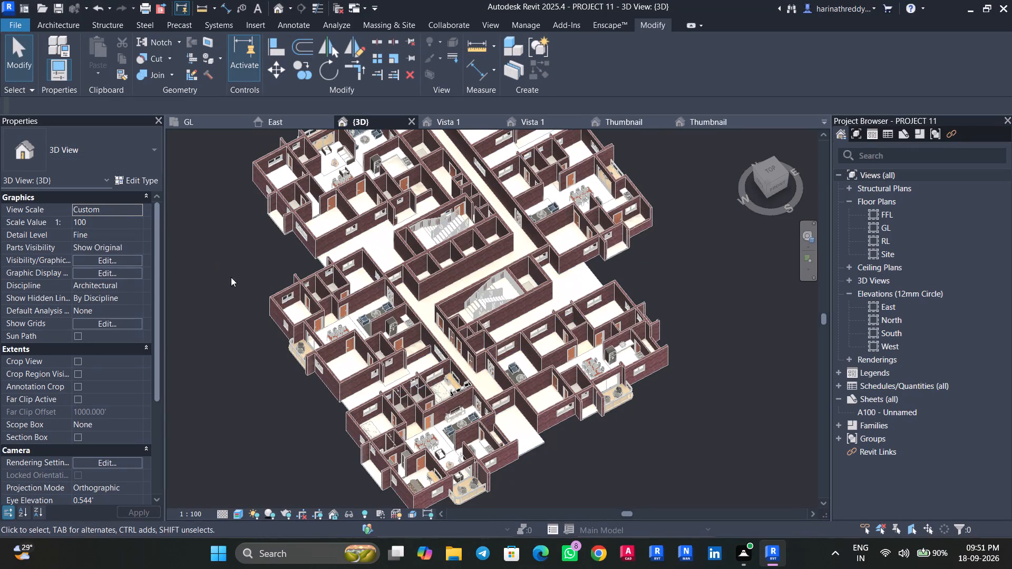
# Review the corridor doors, living areas and overall layout of the furnished floor model in the 3D view.
pyautogui.scroll(6, 256, 297)
pyautogui.scroll(-4, 256, 293)
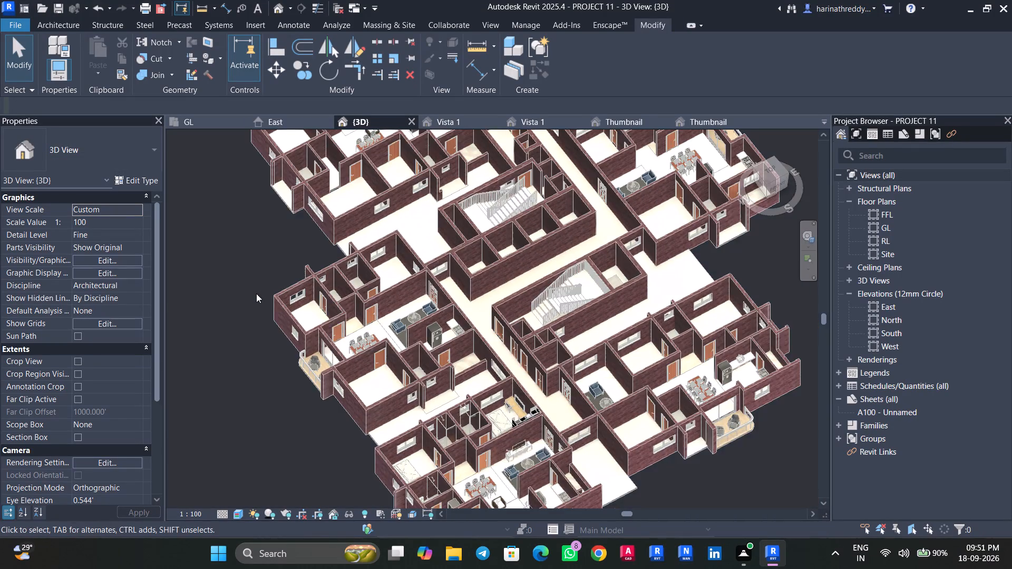
pyautogui.scroll(-3, 256, 293)
pyautogui.scroll(10, 548, 325)
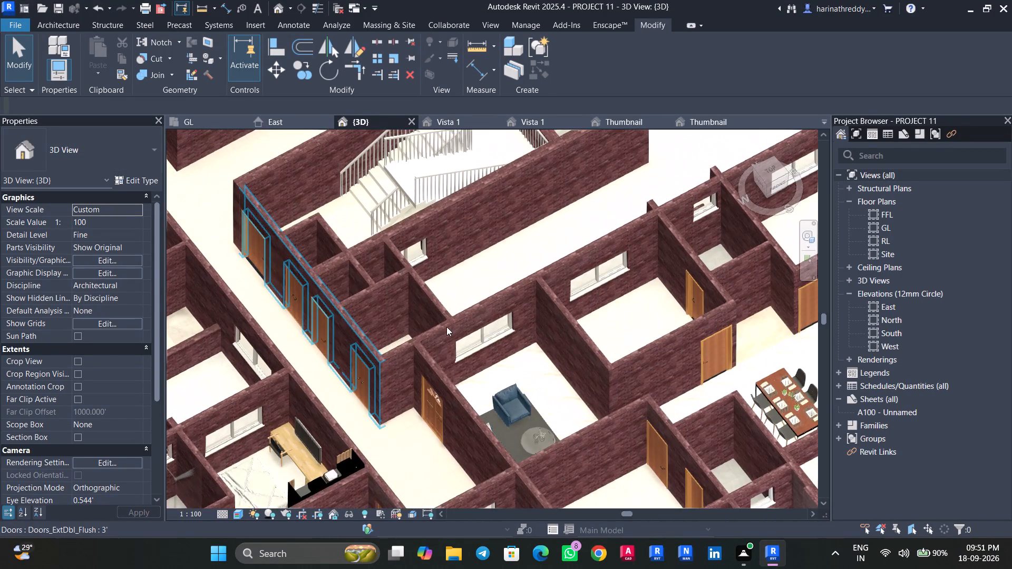
pyautogui.scroll(-1, 446, 327)
pyautogui.scroll(2, 446, 327)
pyautogui.scroll(-9, 446, 327)
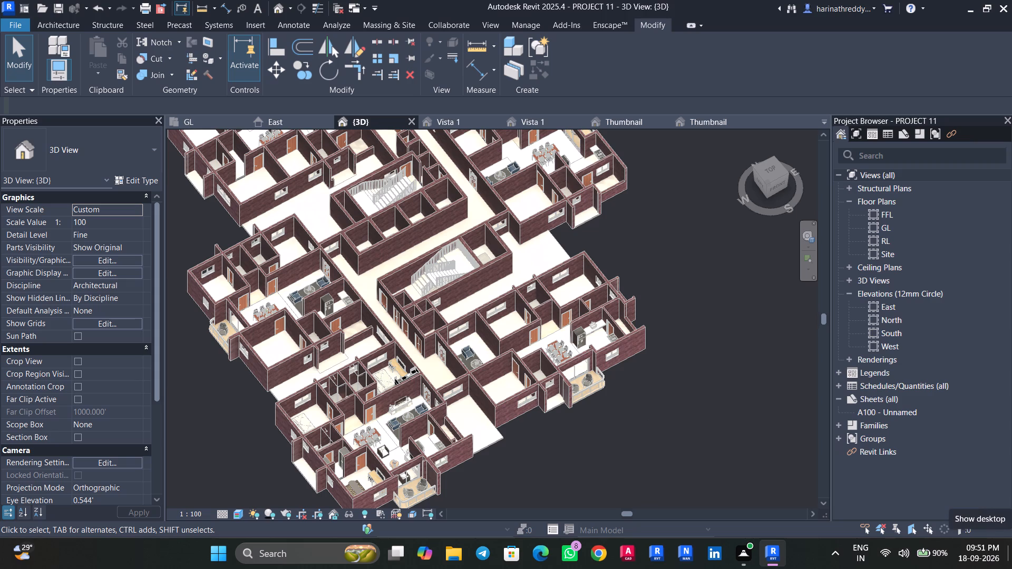
pyautogui.scroll(-7, 1011, 568)
pyautogui.scroll(6, 541, 452)
pyautogui.scroll(-7, 541, 446)
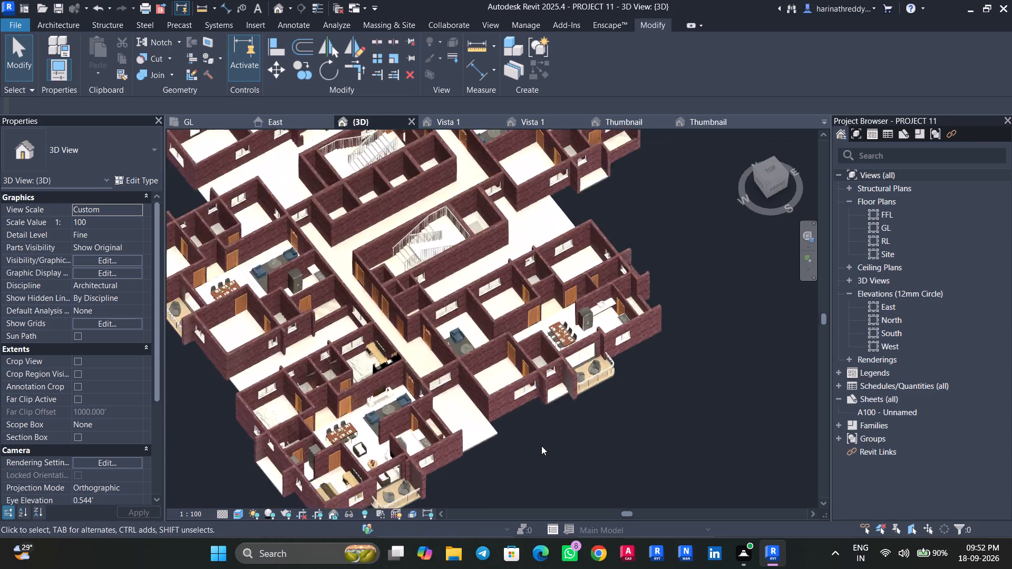
pyautogui.scroll(-1, 541, 446)
pyautogui.moveTo(547, 446); pyautogui.dragTo(582, 476, button='middle')
pyautogui.scroll(-2, 583, 476)
pyautogui.moveTo(582, 476); pyautogui.dragTo(575, 464, button='middle')
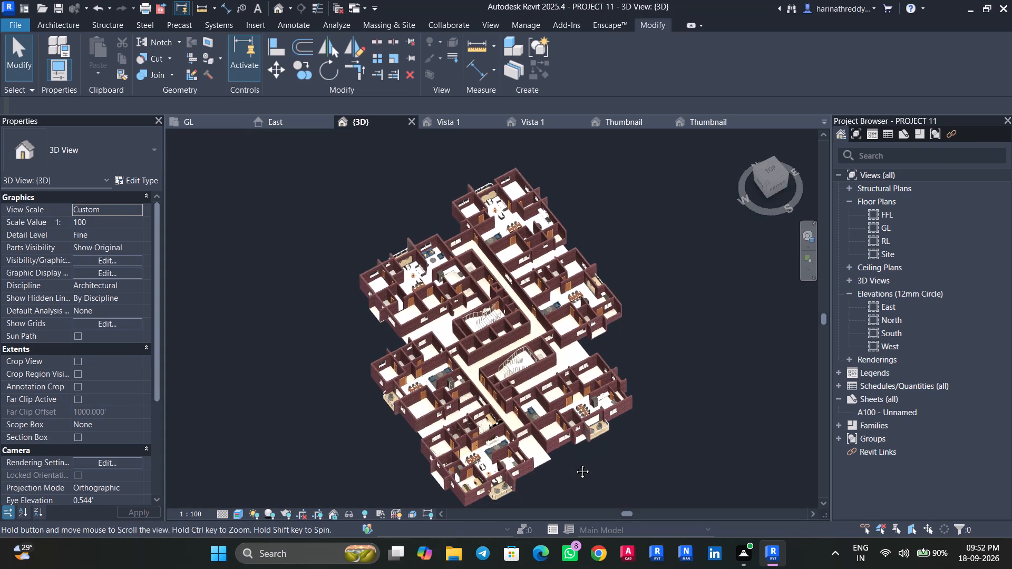
pyautogui.moveTo(575, 464); pyautogui.dragTo(572, 460, button='middle')
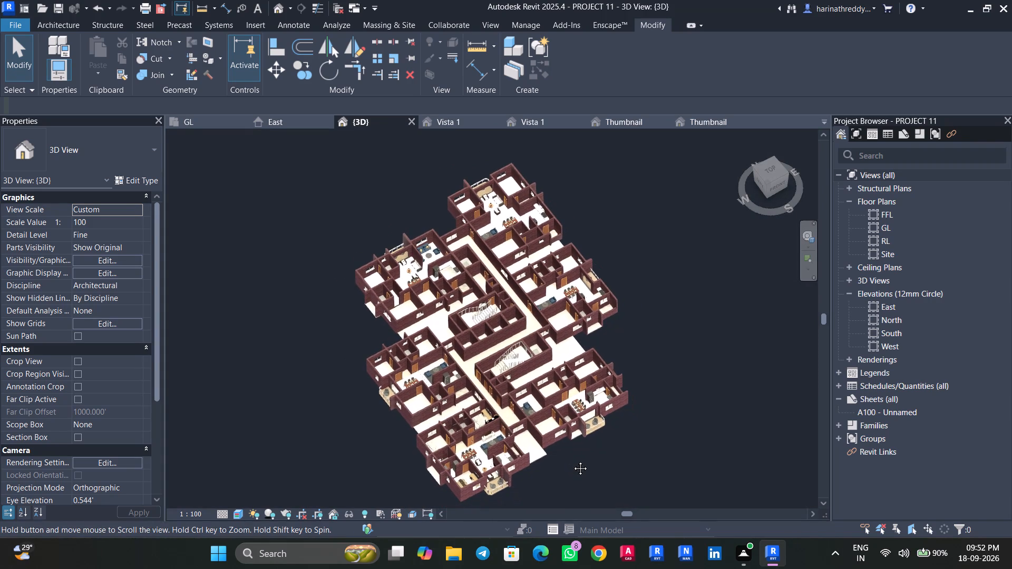
pyautogui.moveTo(572, 460); pyautogui.dragTo(572, 461, button='middle')
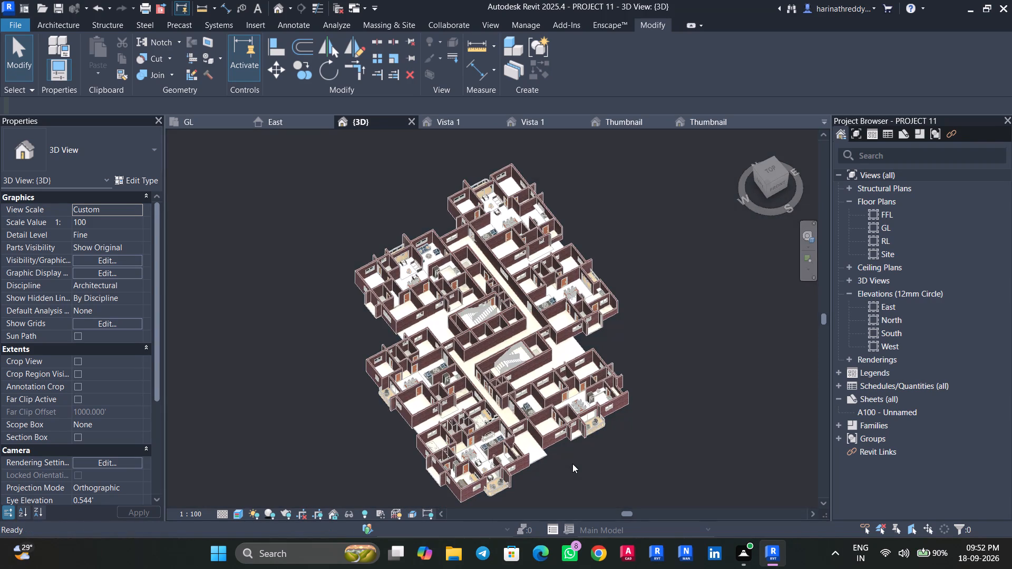
pyautogui.scroll(7, 572, 464)
pyautogui.scroll(-7, 572, 464)
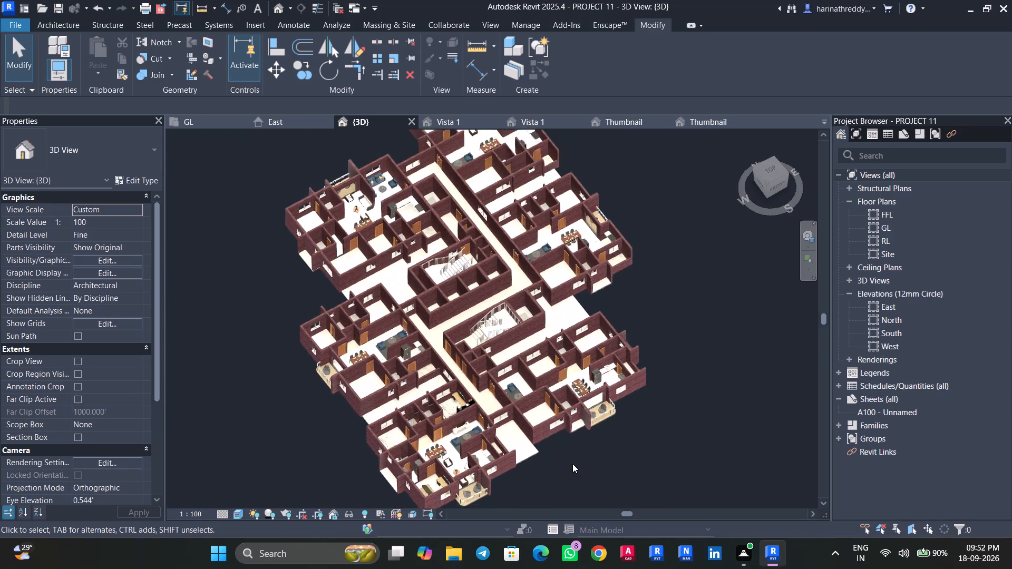
pyautogui.scroll(-2, 572, 464)
pyautogui.scroll(13, 572, 464)
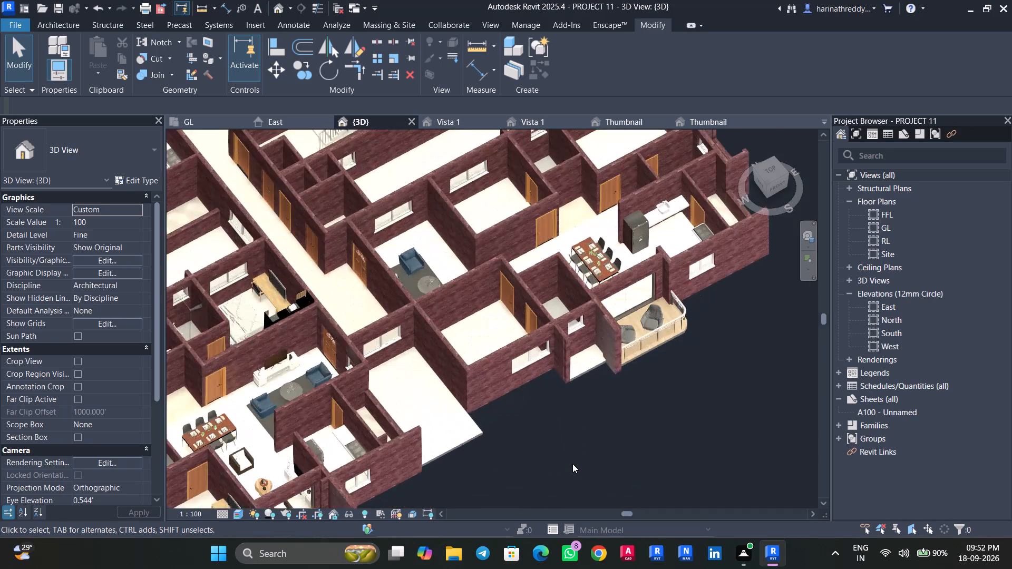
# Examine the outdoor floor slab between two flats and the adjoining kitchen and utility floors up close in 3D.
pyautogui.scroll(9, 572, 464)
pyautogui.scroll(1, 404, 367)
pyautogui.moveTo(407, 367); pyautogui.dragTo(806, 568, button='middle')
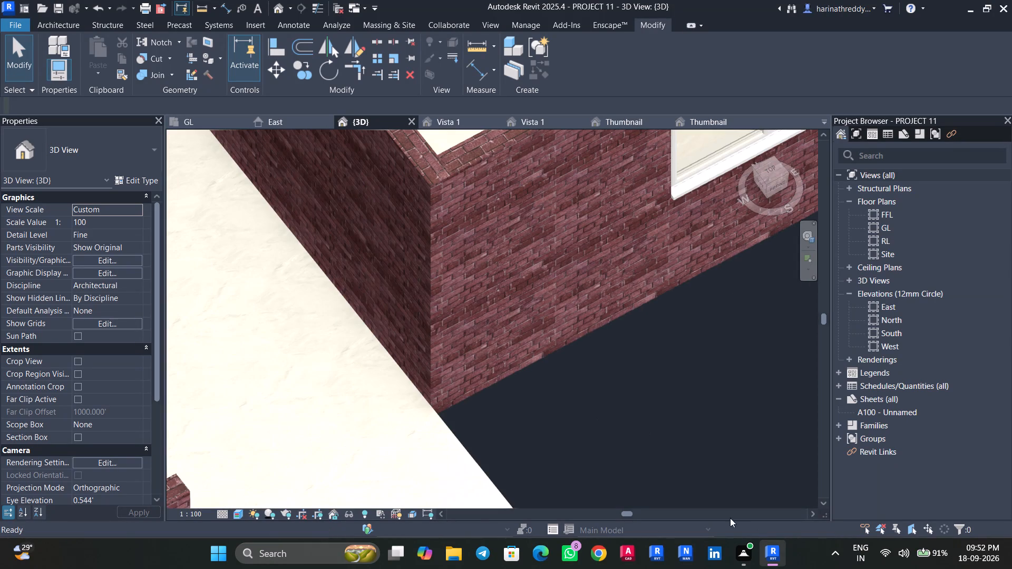
pyautogui.moveTo(729, 517); pyautogui.dragTo(790, 441, button='middle')
pyautogui.moveTo(723, 457); pyautogui.dragTo(820, 332, button='middle')
pyautogui.scroll(9, 820, 332)
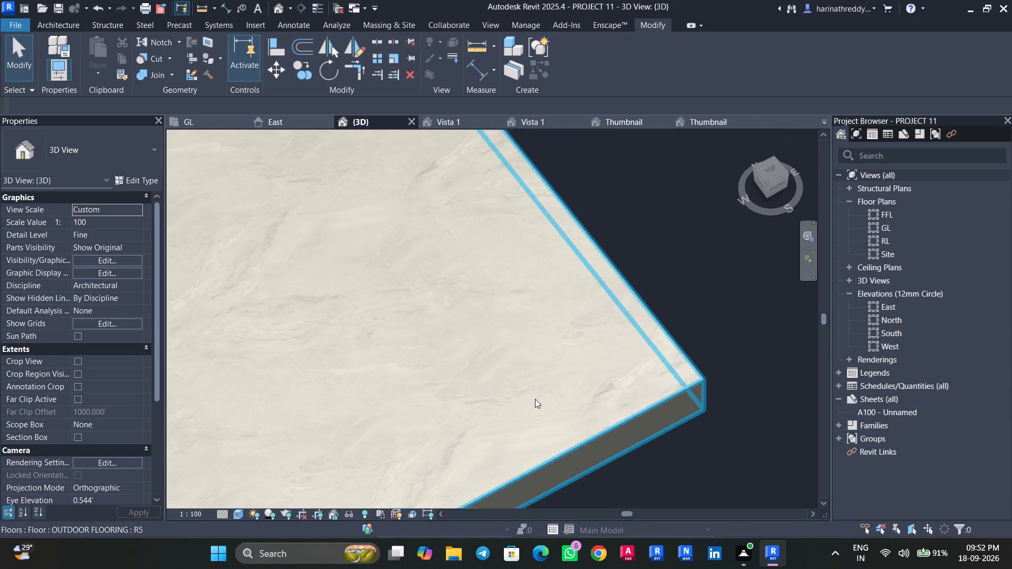
pyautogui.scroll(4, 535, 399)
pyautogui.scroll(-17, 528, 404)
pyautogui.moveTo(581, 446); pyautogui.dragTo(773, 441, button='middle')
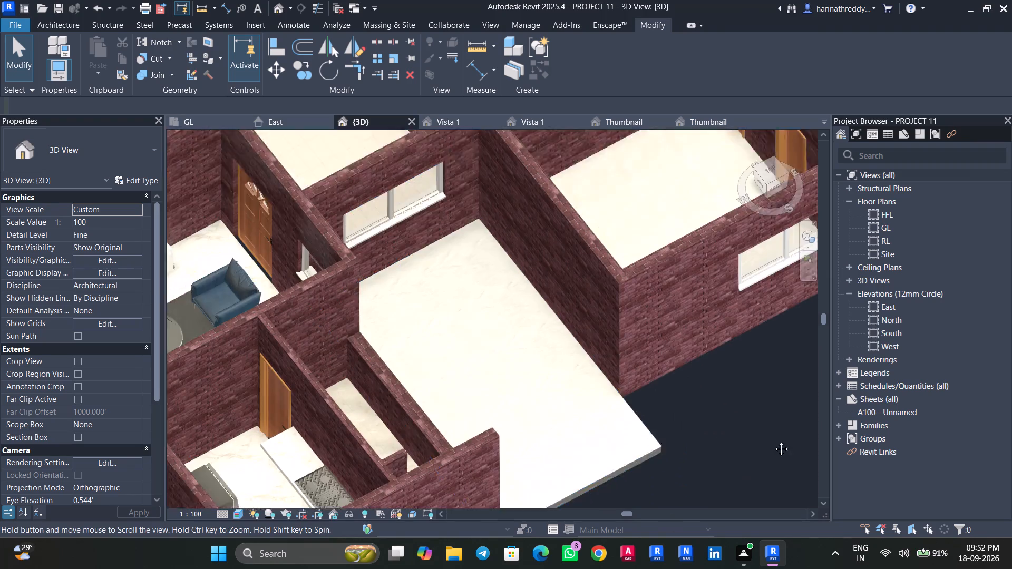
pyautogui.moveTo(773, 441); pyautogui.dragTo(825, 394, button='middle')
pyautogui.scroll(15, 485, 392)
pyautogui.scroll(-4, 238, 423)
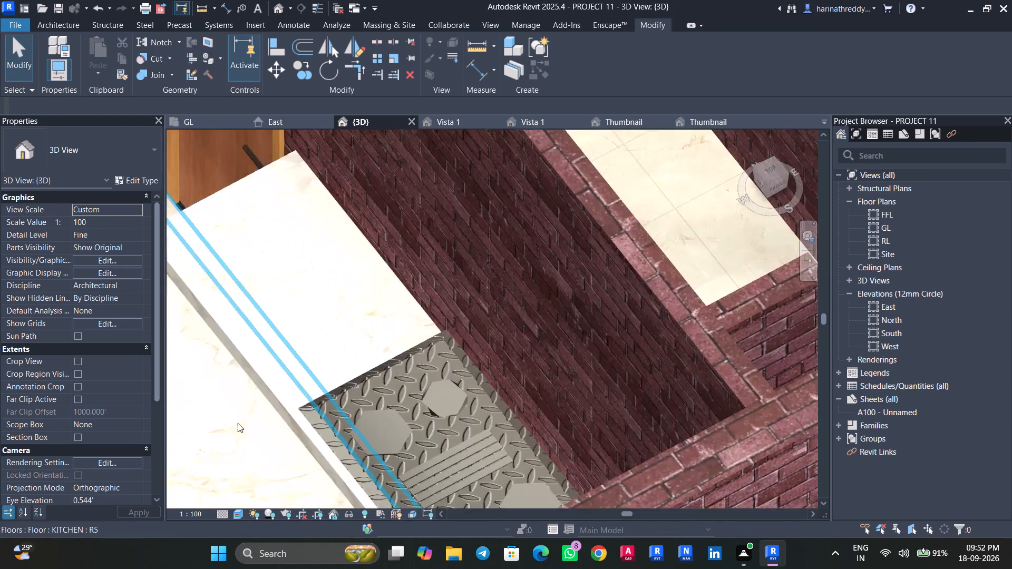
pyautogui.scroll(-7, 238, 423)
pyautogui.scroll(-17, 274, 423)
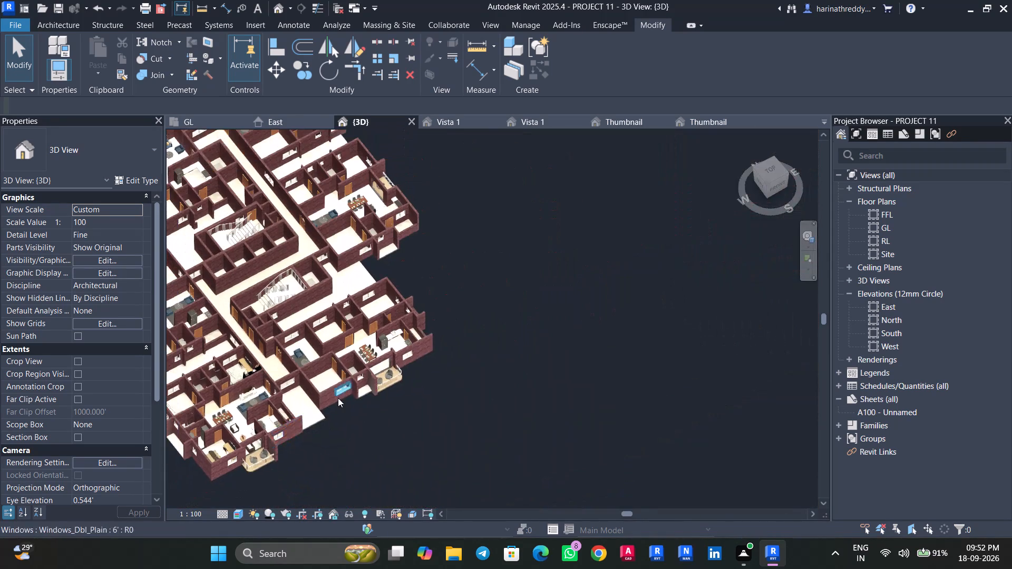
# Inspect a bedroom beside the living area and a flat's six-chair dining set in 3D, along with the whole floor.
pyautogui.moveTo(349, 400); pyautogui.dragTo(565, 492, button='middle')
pyautogui.scroll(14, 506, 205)
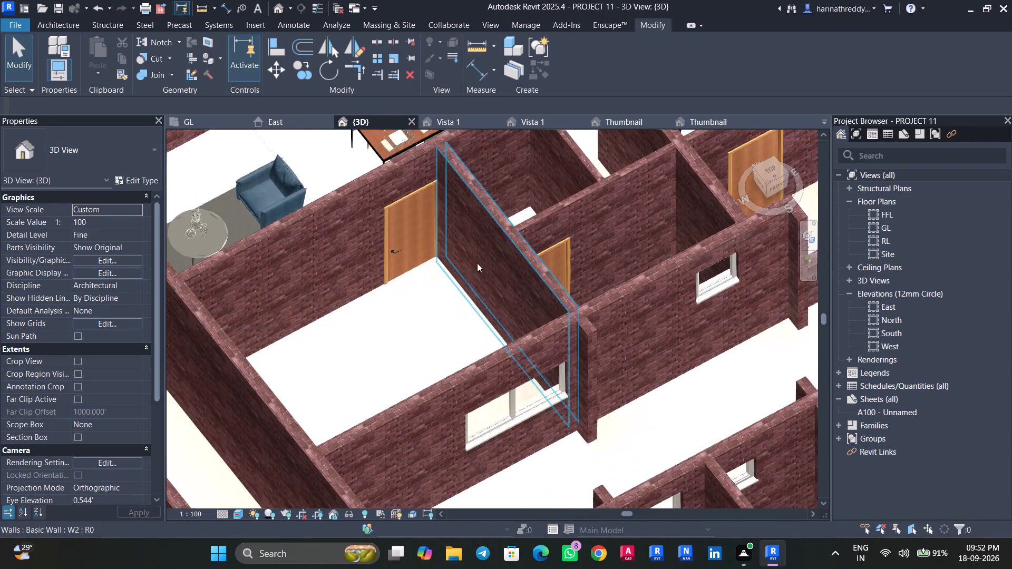
pyautogui.scroll(-12, 454, 282)
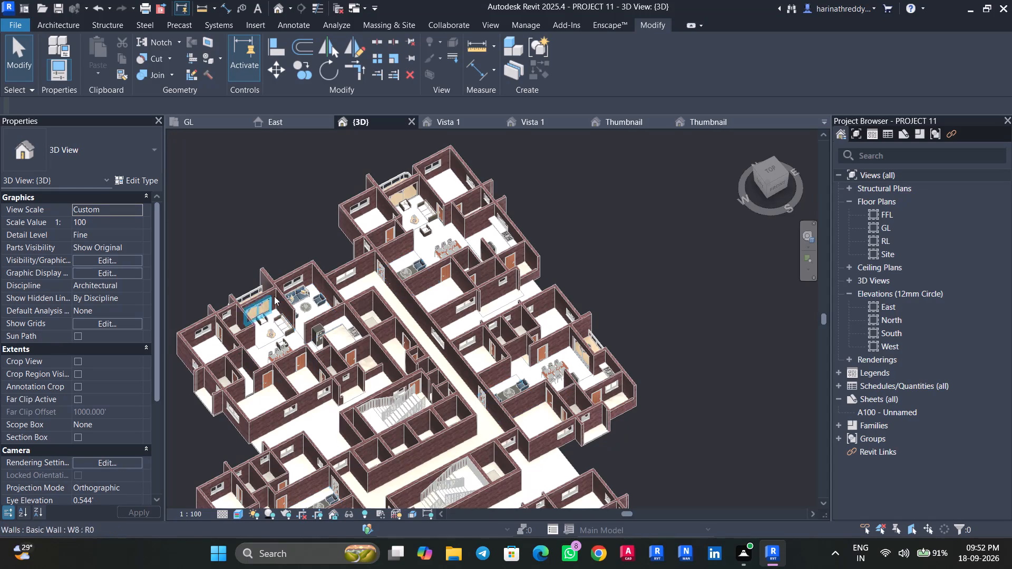
pyautogui.moveTo(227, 208); pyautogui.dragTo(297, 117, button='middle')
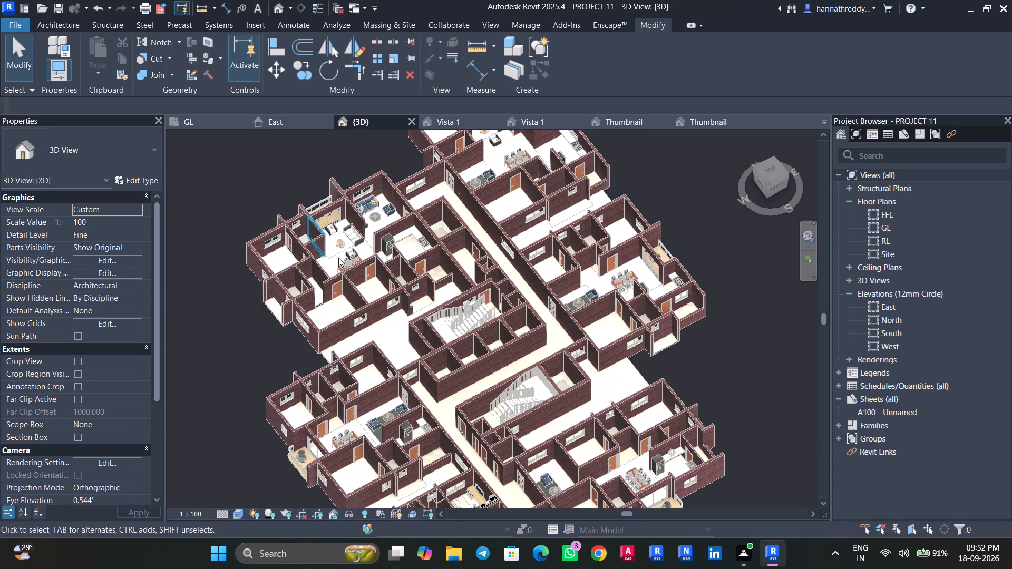
pyautogui.scroll(17, 345, 262)
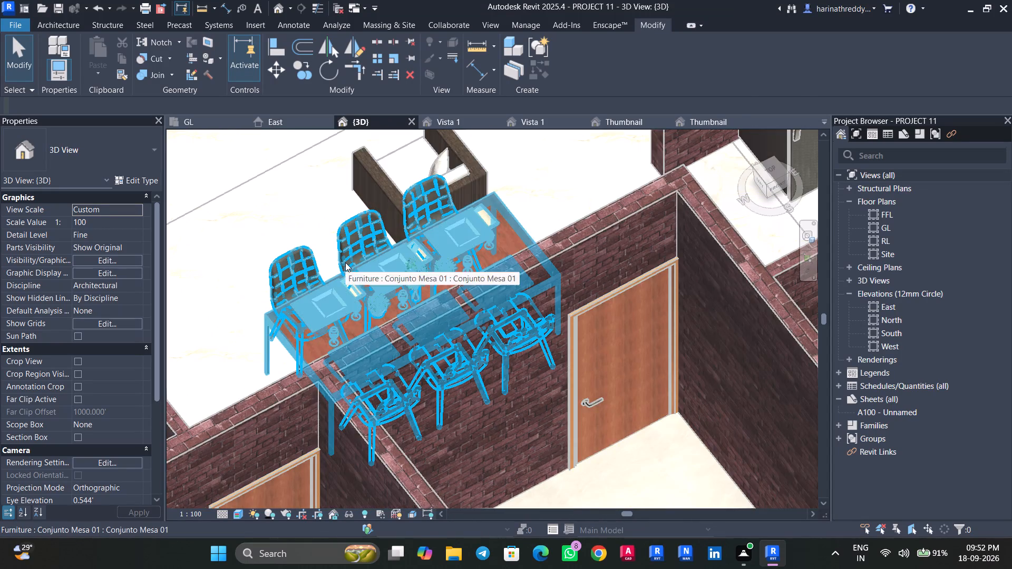
pyautogui.scroll(-16, 345, 262)
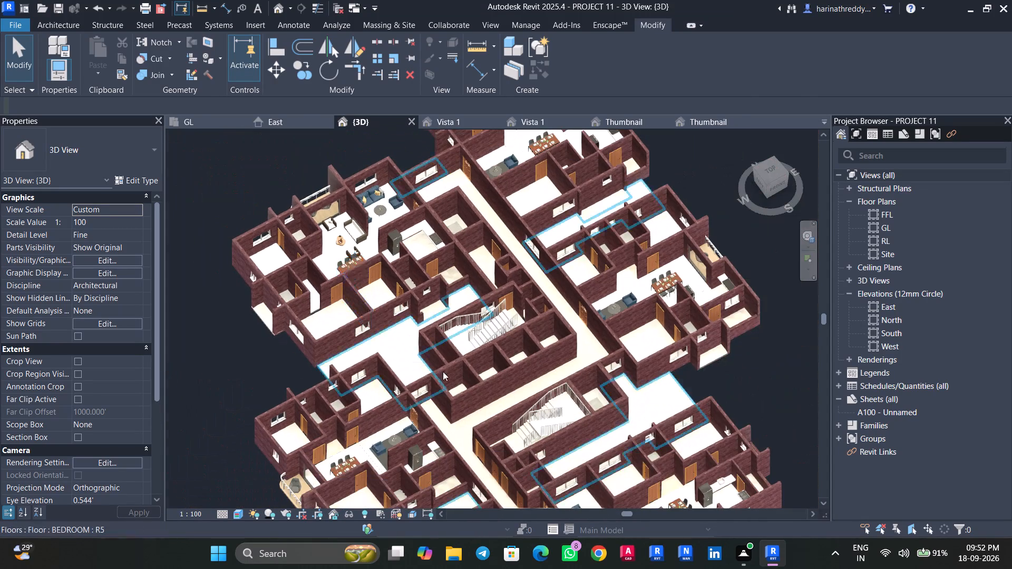
pyautogui.moveTo(718, 376); pyautogui.dragTo(449, 31, button='middle')
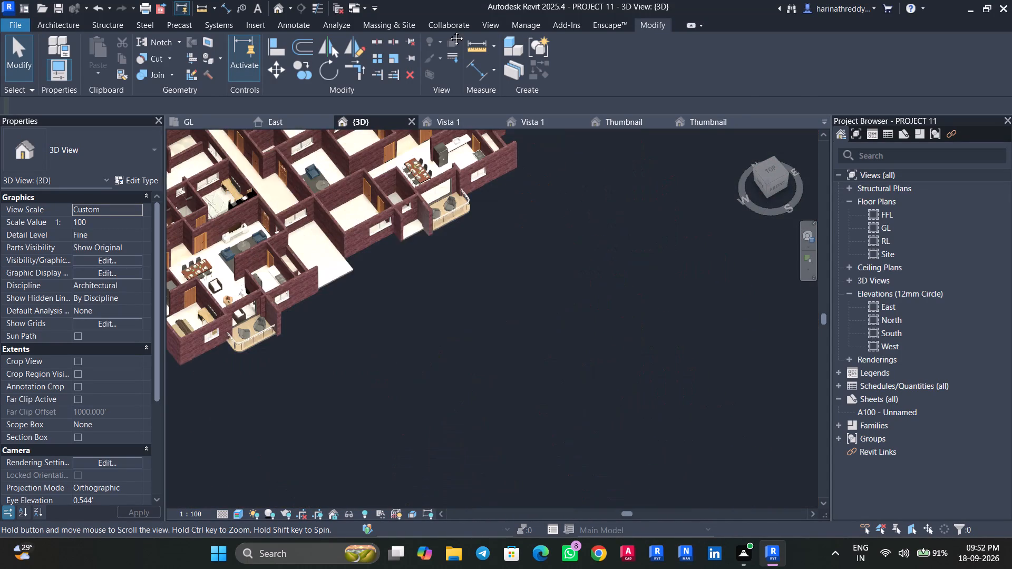
pyautogui.moveTo(449, 31); pyautogui.dragTo(558, 205, button='middle')
pyautogui.scroll(-8, 559, 208)
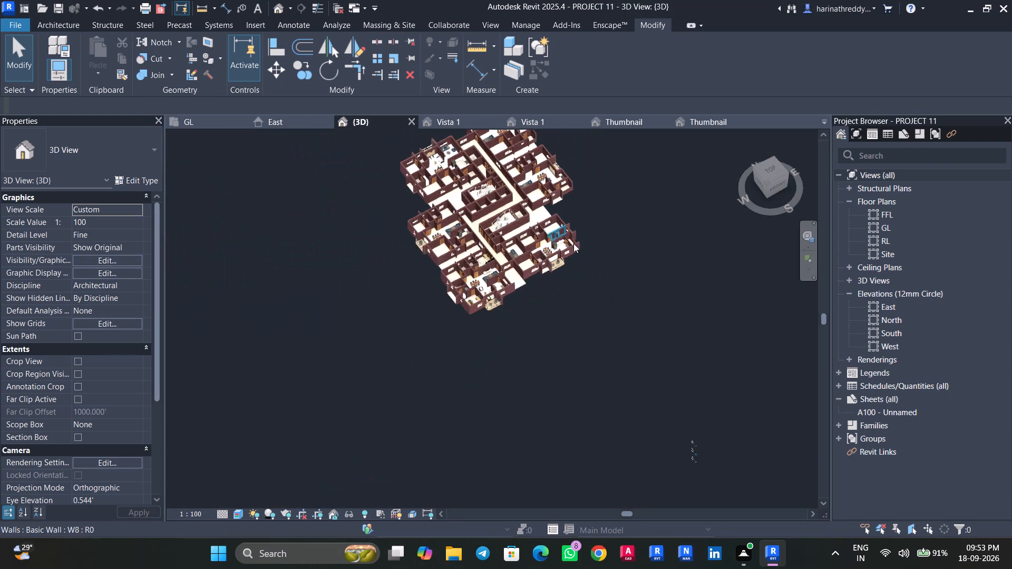
pyautogui.moveTo(584, 280); pyautogui.dragTo(602, 425, button='middle')
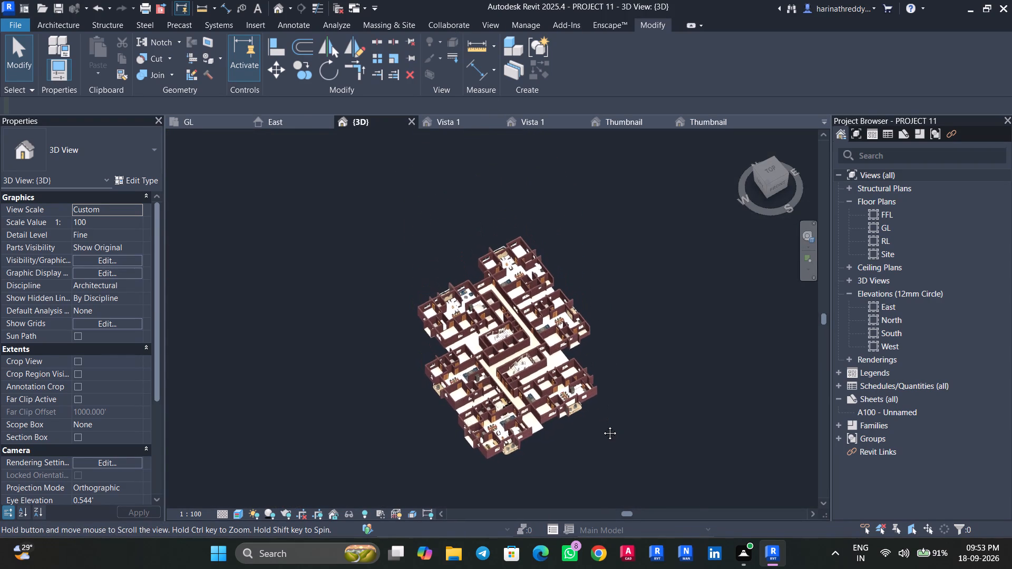
pyautogui.moveTo(602, 425); pyautogui.dragTo(601, 424, button='middle')
# Examine the curved balcony with its two armchairs, railing and sliding door beside the dining area in 3D.
pyautogui.scroll(1, 602, 425)
pyautogui.middleClick(601, 424)
pyautogui.scroll(3, 601, 424)
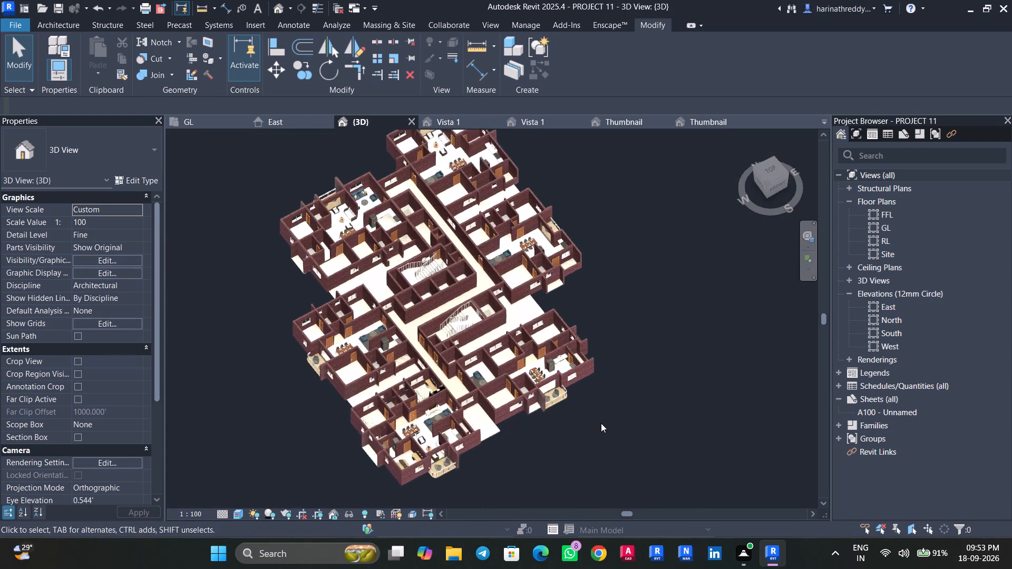
pyautogui.scroll(6, 601, 423)
pyautogui.scroll(1, 566, 378)
pyautogui.scroll(3, 495, 346)
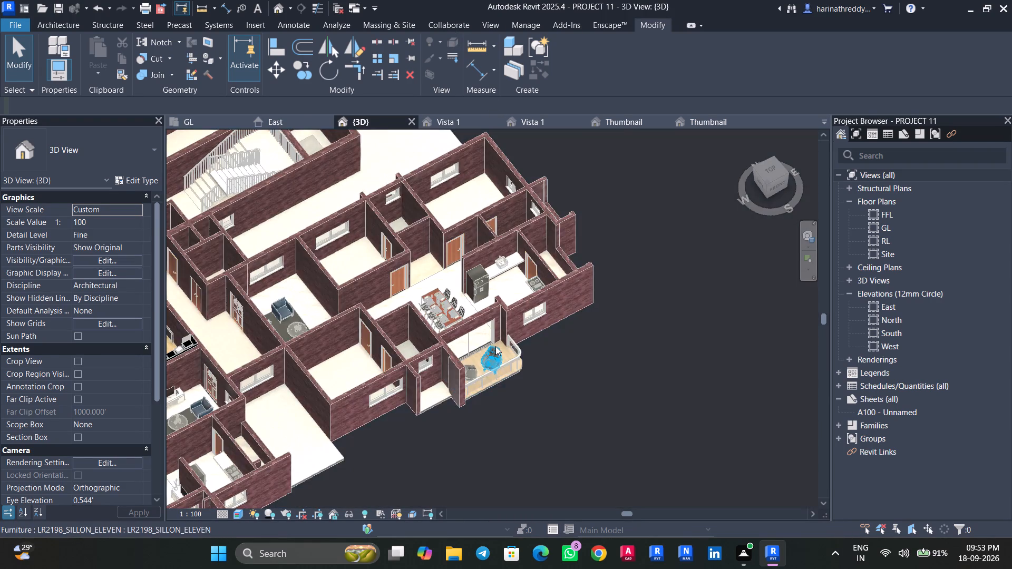
pyautogui.scroll(11, 495, 346)
pyautogui.scroll(-4, 426, 276)
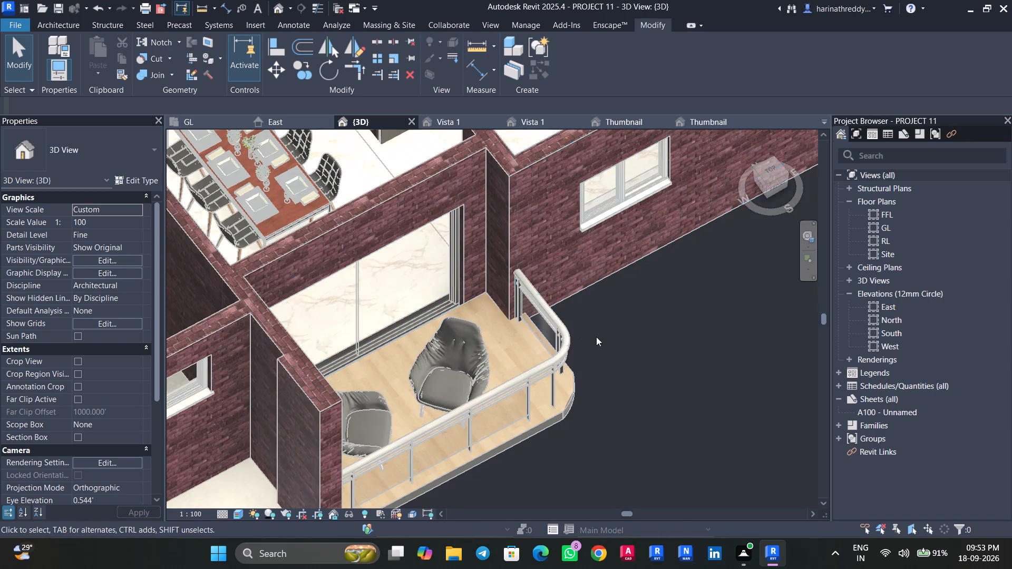
pyautogui.click(621, 339)
pyautogui.scroll(-14, 621, 339)
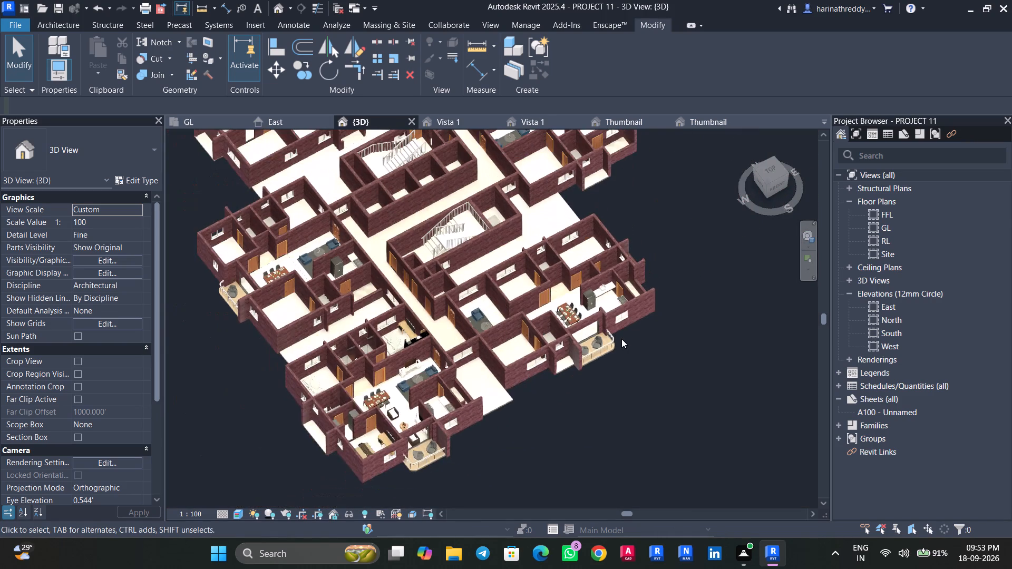
# Review the bedroom windows, staircase core and a flat's small utility balcony across the floor model in 3D.
pyautogui.scroll(-4, 621, 339)
pyautogui.scroll(12, 432, 250)
pyautogui.scroll(-1, 432, 250)
pyautogui.scroll(9, 432, 250)
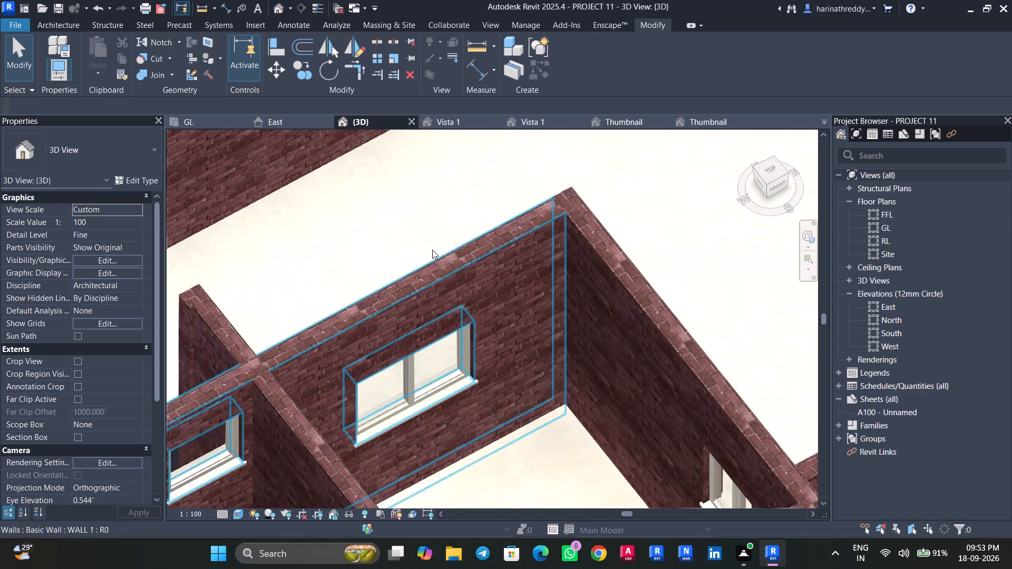
pyautogui.scroll(-5, 191, 253)
pyautogui.scroll(1, 192, 253)
pyautogui.scroll(-9, 192, 253)
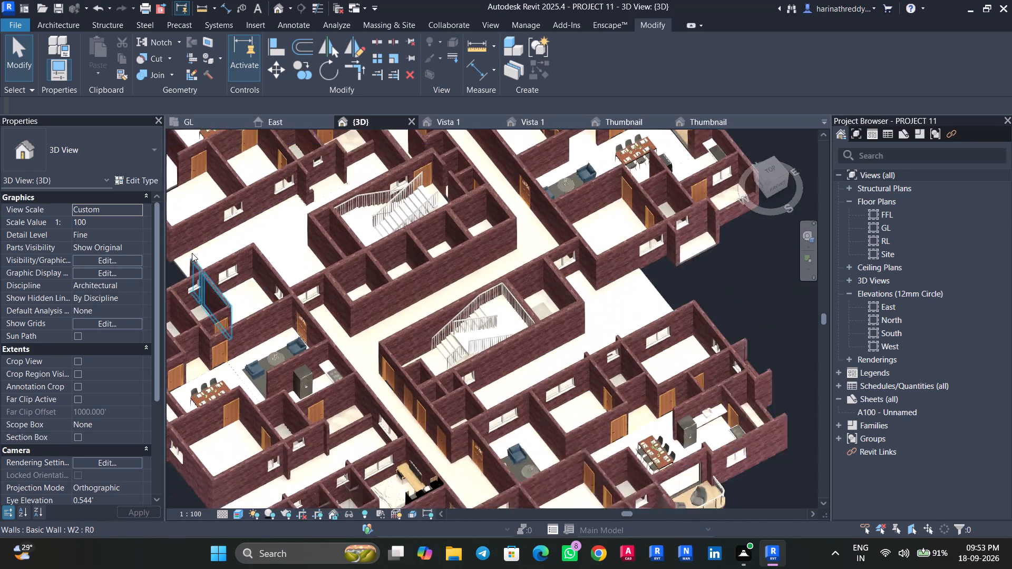
pyautogui.scroll(-5, 192, 253)
pyautogui.moveTo(511, 280); pyautogui.dragTo(542, 305, button='middle')
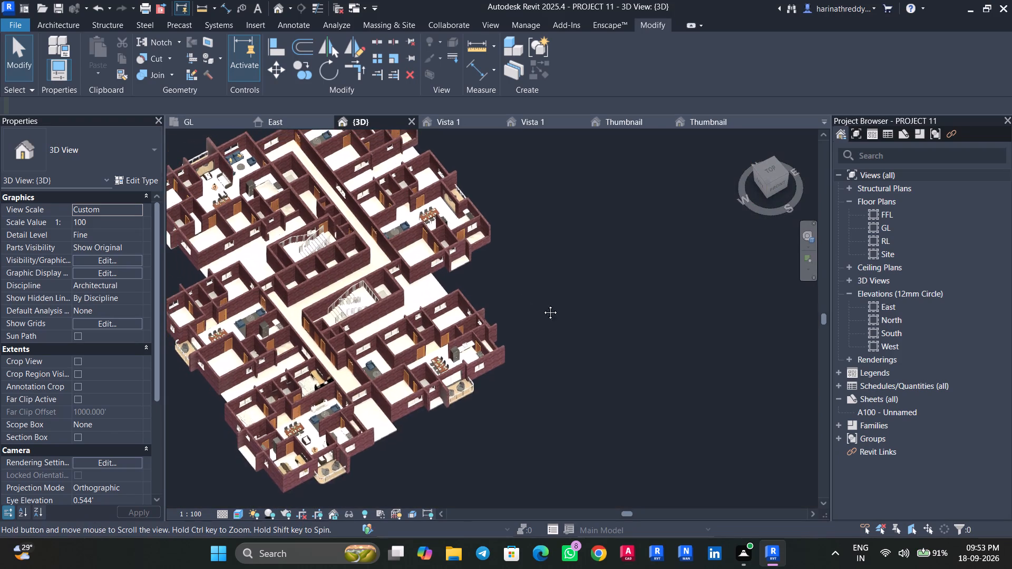
pyautogui.moveTo(542, 305); pyautogui.dragTo(611, 345, button='middle')
pyautogui.scroll(-3, 611, 345)
pyautogui.moveTo(611, 345); pyautogui.dragTo(607, 332, button='middle')
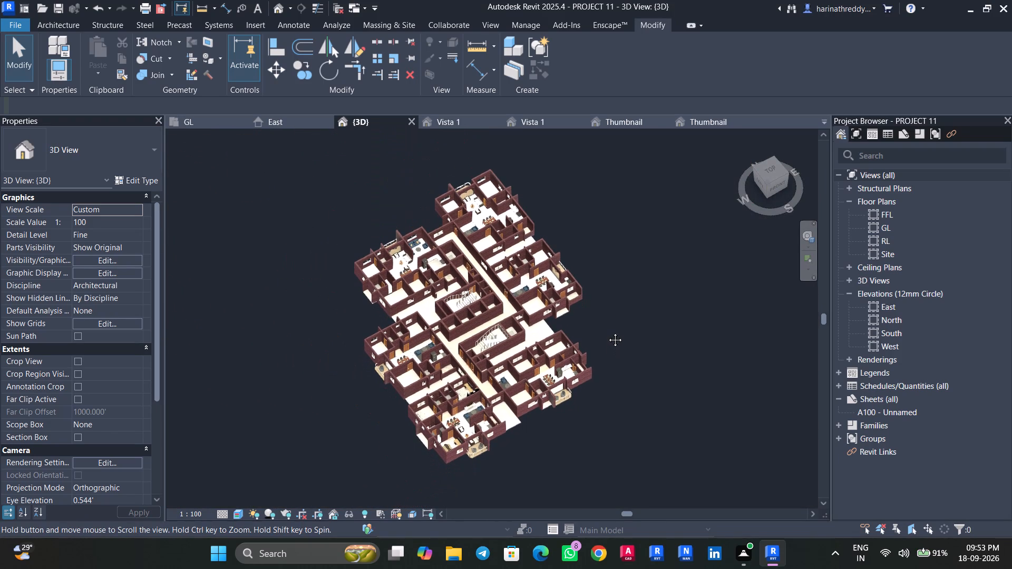
pyautogui.moveTo(607, 332); pyautogui.dragTo(613, 338, button='middle')
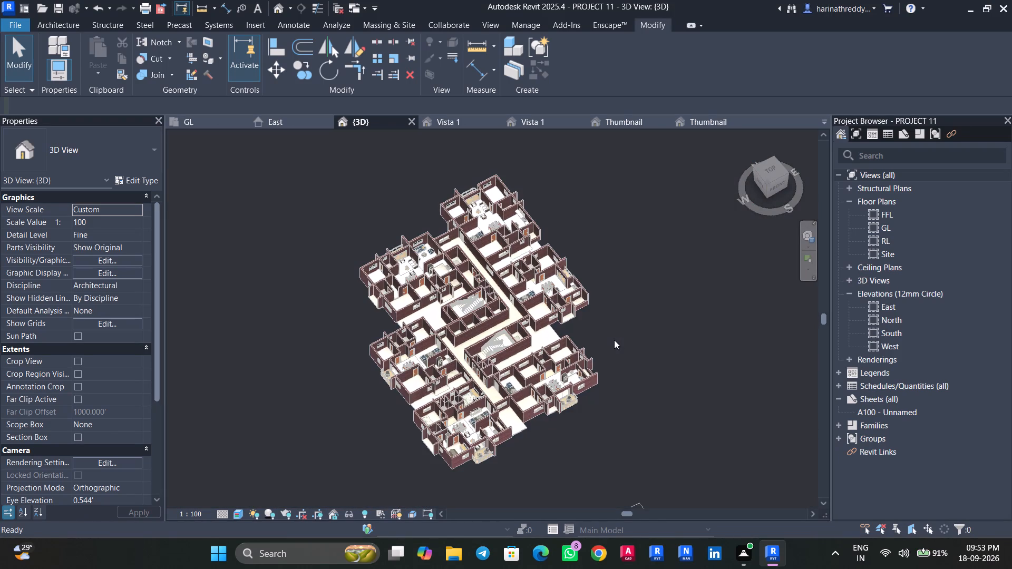
pyautogui.scroll(13, 614, 340)
pyautogui.scroll(4, 415, 261)
pyautogui.moveTo(394, 261); pyautogui.dragTo(648, 431, button='middle')
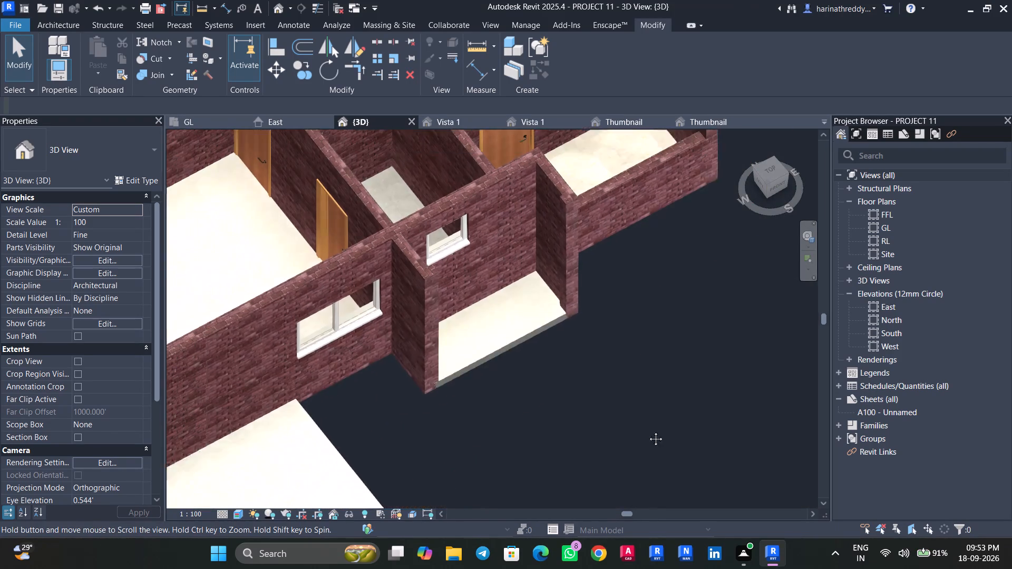
pyautogui.moveTo(648, 431); pyautogui.dragTo(667, 436, button='middle')
pyautogui.scroll(-11, 610, 363)
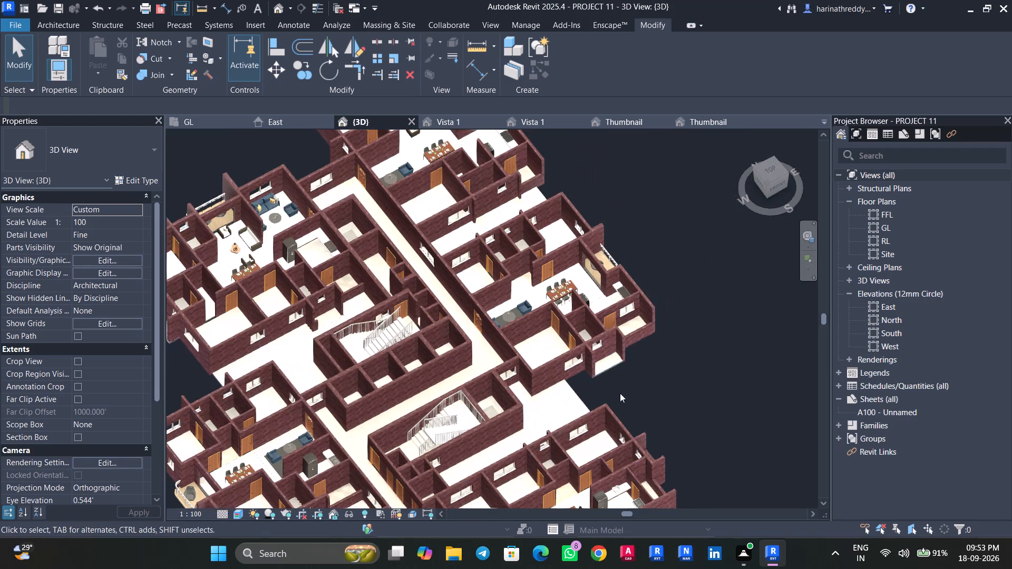
# Examine the whole floor model and the outer bedroom wall beside the outdoor slab between two flats in 3D.
pyautogui.scroll(3, 630, 400)
pyautogui.scroll(-9, 630, 400)
pyautogui.moveTo(635, 398); pyautogui.dragTo(639, 350, button='middle')
pyautogui.scroll(2, 639, 350)
pyautogui.middleClick(639, 350)
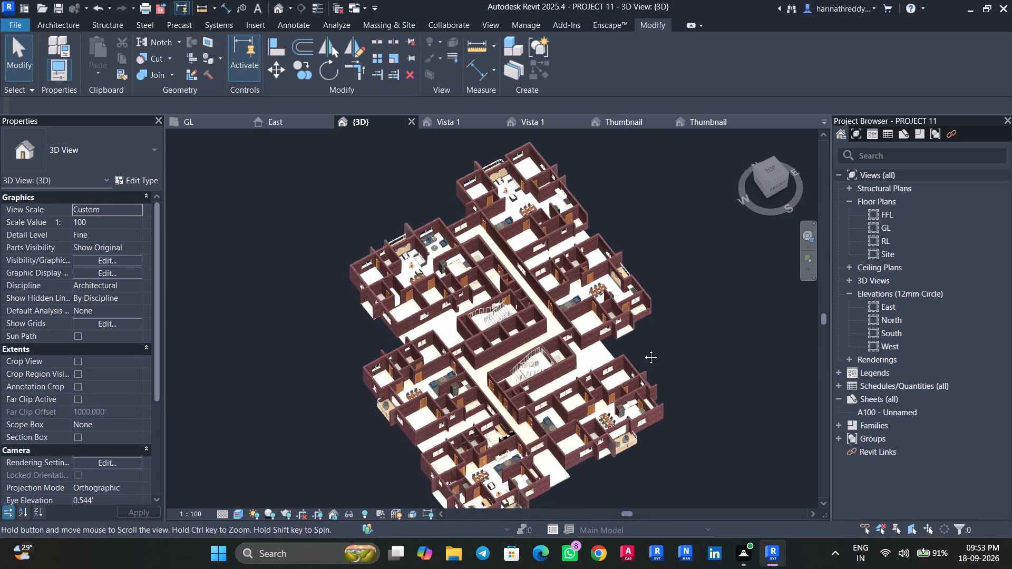
pyautogui.scroll(-3, 643, 349)
pyautogui.moveTo(643, 349); pyautogui.dragTo(644, 361, button='middle')
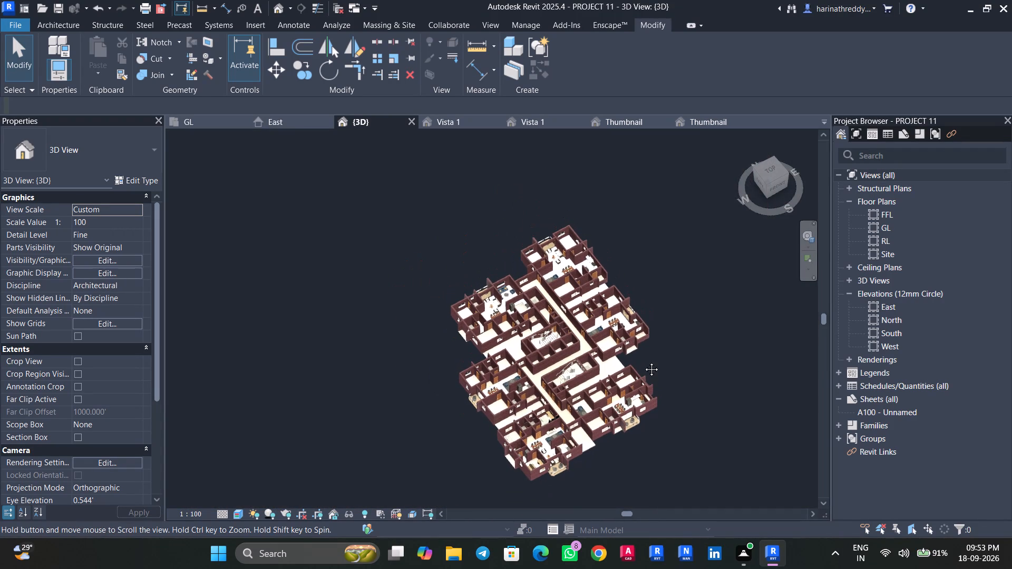
pyautogui.moveTo(644, 361); pyautogui.dragTo(644, 362, button='middle')
pyautogui.middleClick(644, 362)
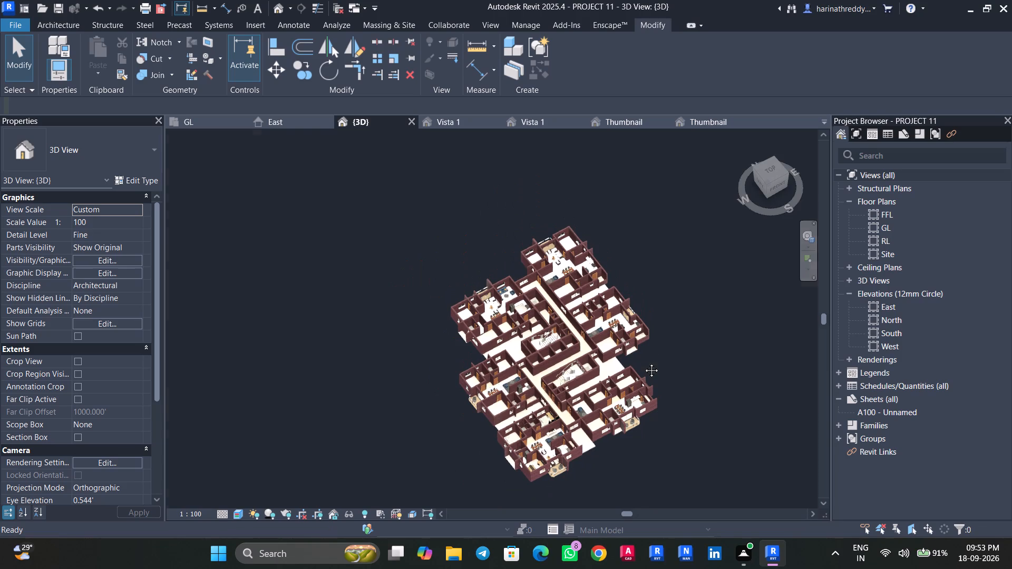
pyautogui.middleClick(644, 362)
pyautogui.scroll(7, 641, 359)
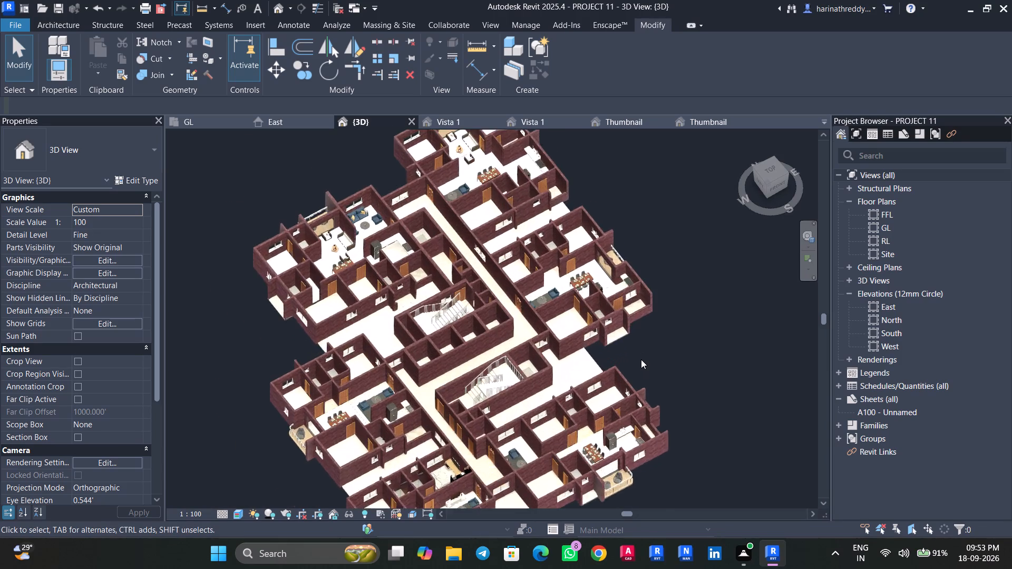
pyautogui.scroll(6, 641, 359)
pyautogui.scroll(8, 430, 305)
pyautogui.scroll(3, 296, 356)
pyautogui.scroll(-1, 296, 356)
pyautogui.scroll(2, 296, 356)
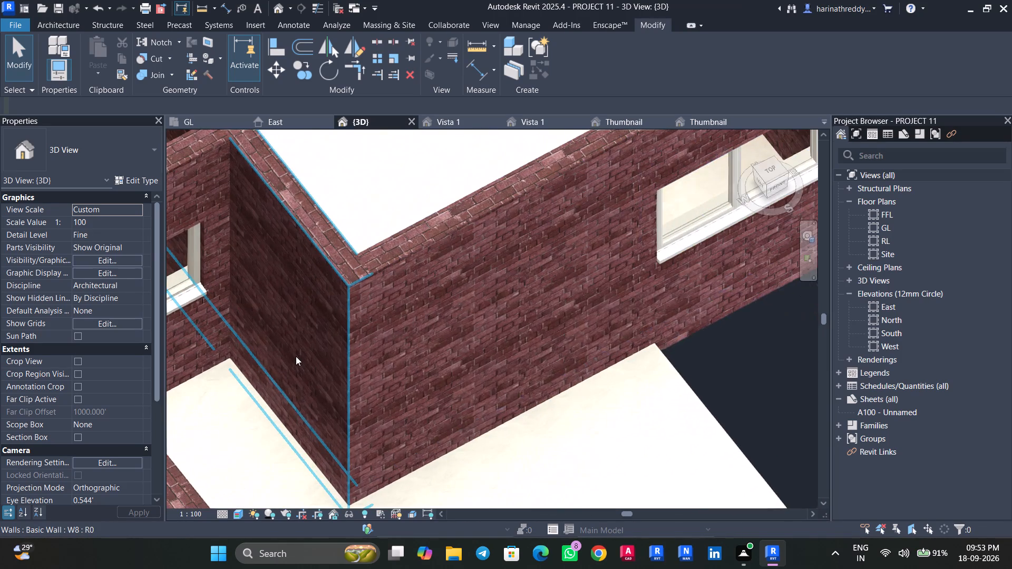
pyautogui.scroll(-12, 296, 356)
pyautogui.click(339, 349)
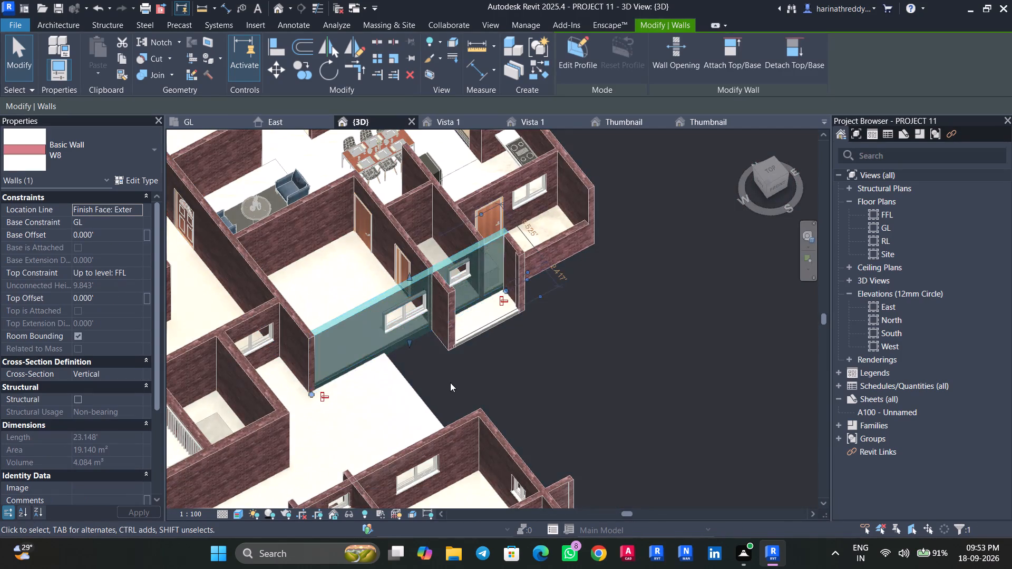
pyautogui.scroll(-8, 450, 382)
pyautogui.click(561, 359)
# Inspect the shaft floor near the staircase and the bedroom floors of the adjoining flat in 3D.
pyautogui.moveTo(561, 361); pyautogui.dragTo(775, 301, button='middle')
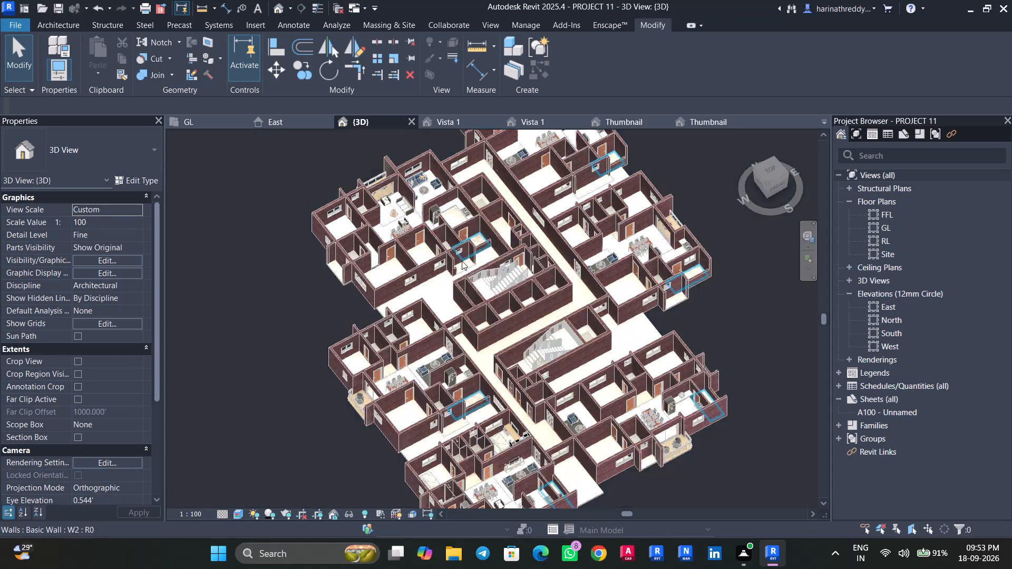
pyautogui.scroll(16, 462, 261)
pyautogui.scroll(-6, 460, 298)
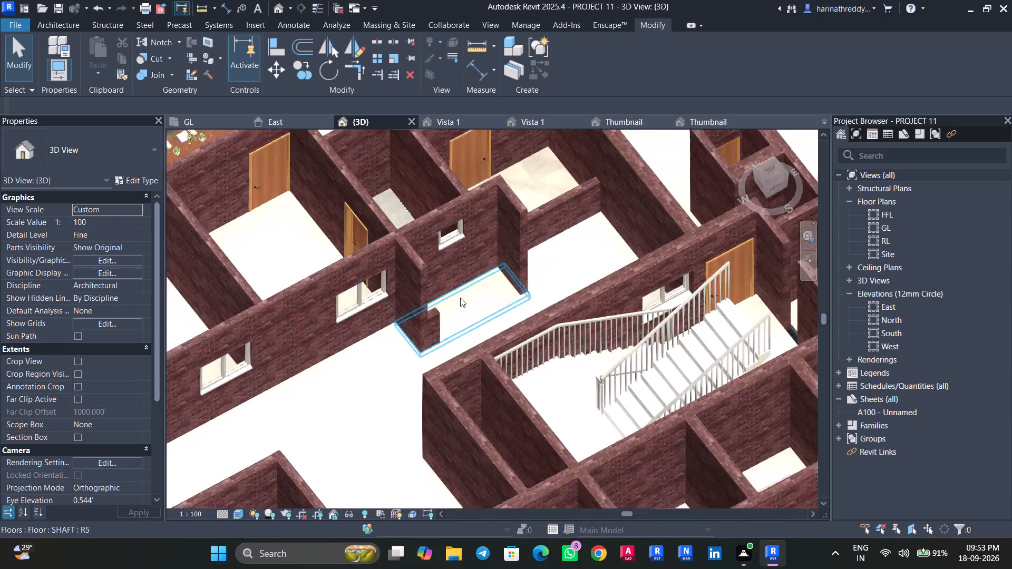
pyautogui.scroll(-10, 460, 298)
pyautogui.scroll(13, 415, 269)
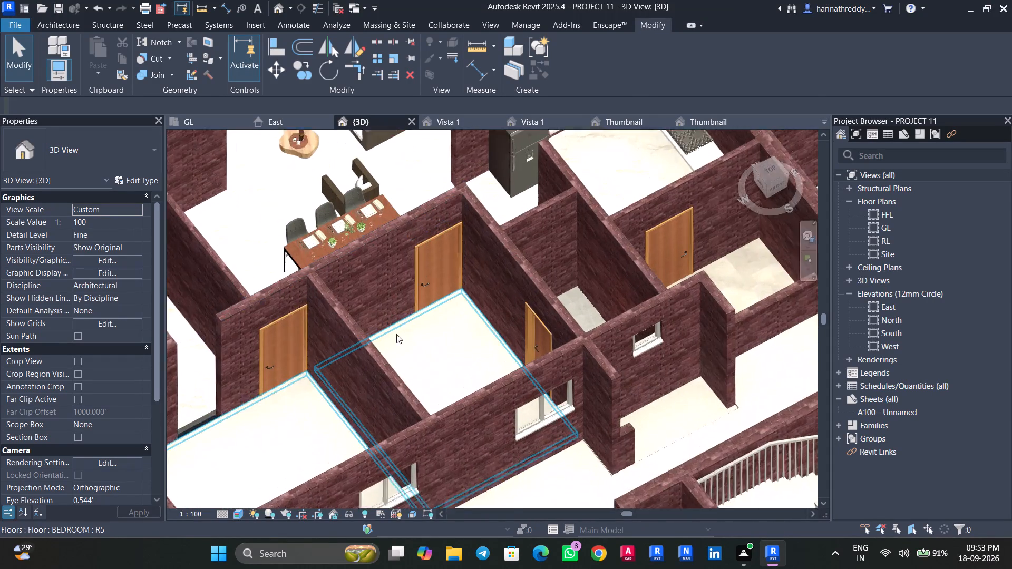
pyautogui.click(426, 327)
pyautogui.scroll(-5, 426, 327)
pyautogui.scroll(1, 426, 327)
pyautogui.scroll(-2, 426, 327)
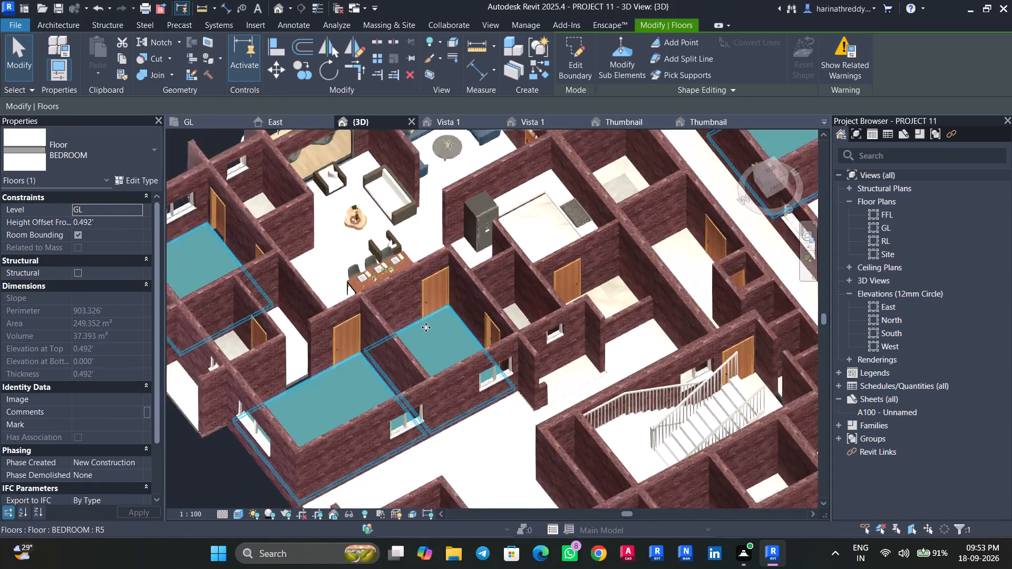
pyautogui.scroll(-7, 426, 327)
pyautogui.click(298, 370)
# Review the furnished living and dining areas along the corridor and the overall floor layout in 3D.
pyautogui.scroll(5, 284, 381)
pyautogui.moveTo(283, 380); pyautogui.dragTo(0, 561, button='middle')
pyautogui.scroll(1, 182, 371)
pyautogui.moveTo(1, 525); pyautogui.dragTo(0, 563, button='right')
pyautogui.click(2, 525)
pyautogui.click(0, 563)
pyautogui.scroll(1, 0, 563)
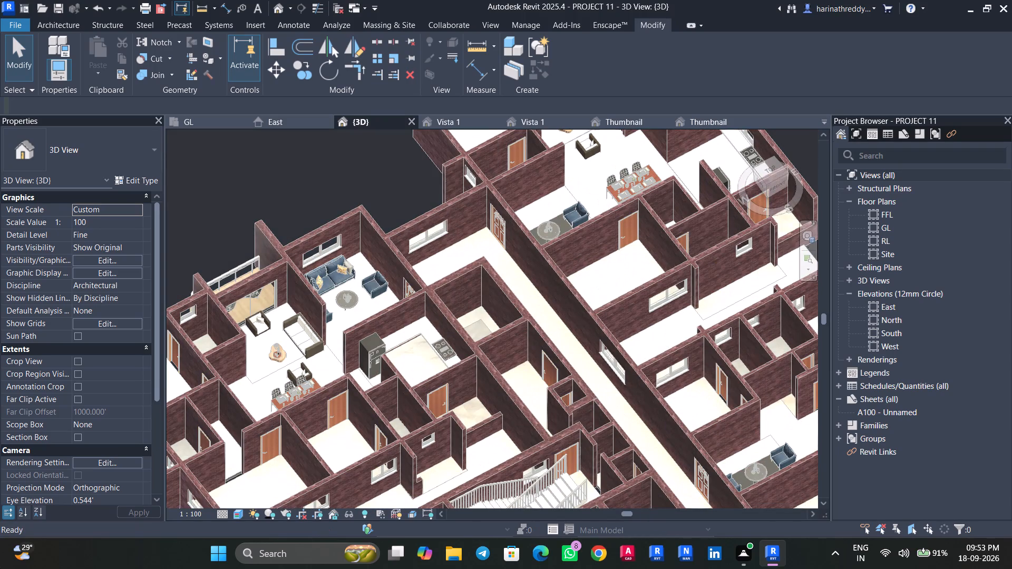
pyautogui.scroll(-11, 181, 251)
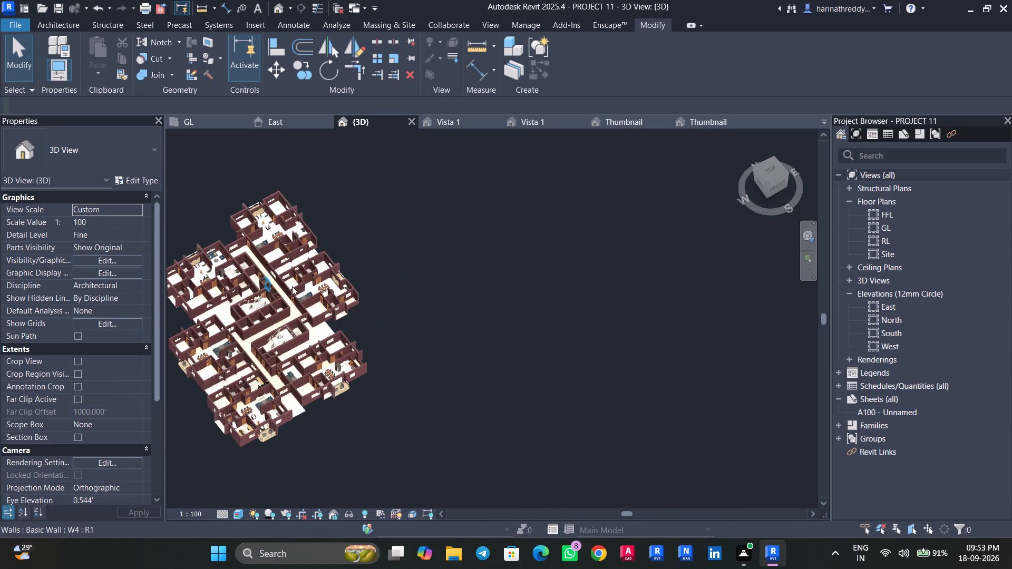
pyautogui.moveTo(365, 325); pyautogui.dragTo(411, 293, button='middle')
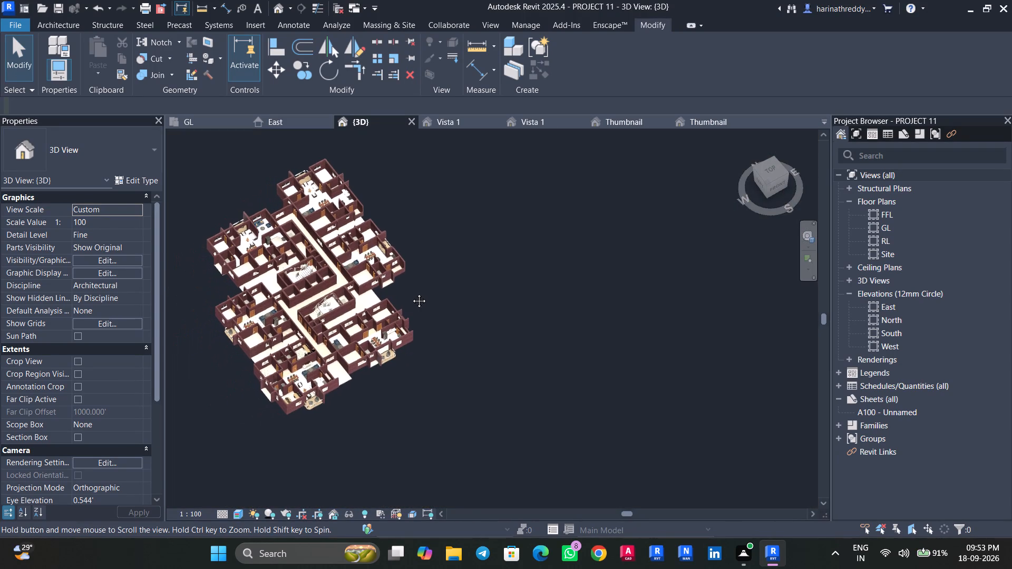
pyautogui.moveTo(411, 293); pyautogui.dragTo(412, 293, button='middle')
pyautogui.scroll(4, 414, 296)
pyautogui.moveTo(420, 300); pyautogui.dragTo(527, 322, button='middle')
pyautogui.scroll(-4, 527, 322)
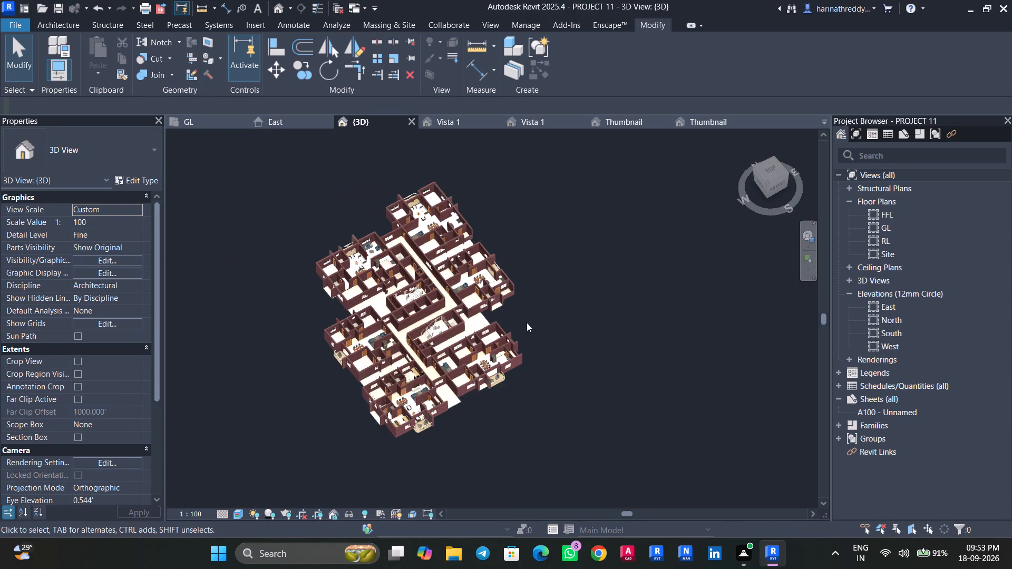
pyautogui.moveTo(527, 322); pyautogui.dragTo(530, 333, button='middle')
pyautogui.scroll(-1, 530, 333)
pyautogui.scroll(7, 531, 334)
pyautogui.moveTo(531, 334); pyautogui.dragTo(559, 337, button='middle')
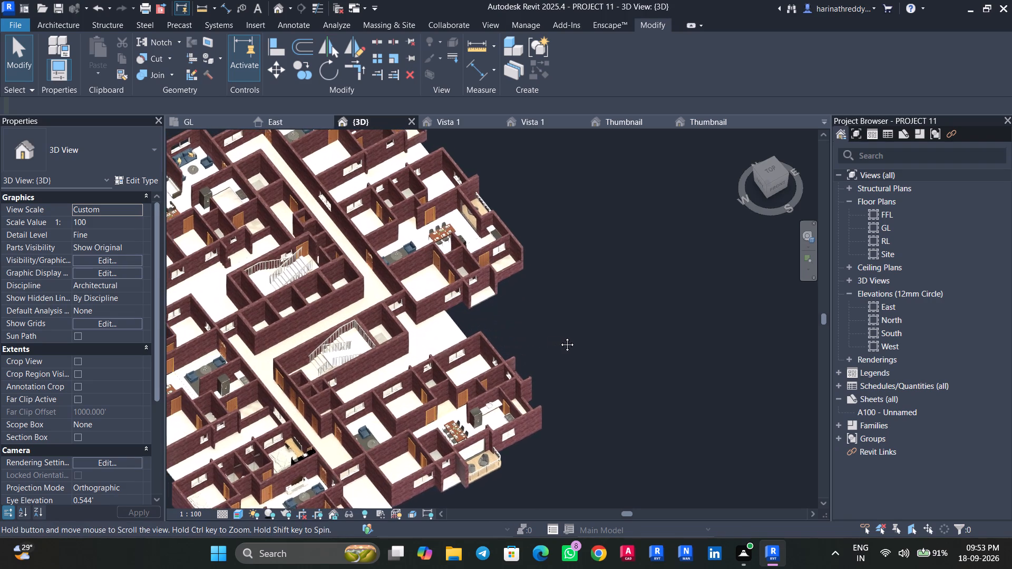
pyautogui.moveTo(559, 337); pyautogui.dragTo(622, 337, button='middle')
pyautogui.scroll(-3, 622, 338)
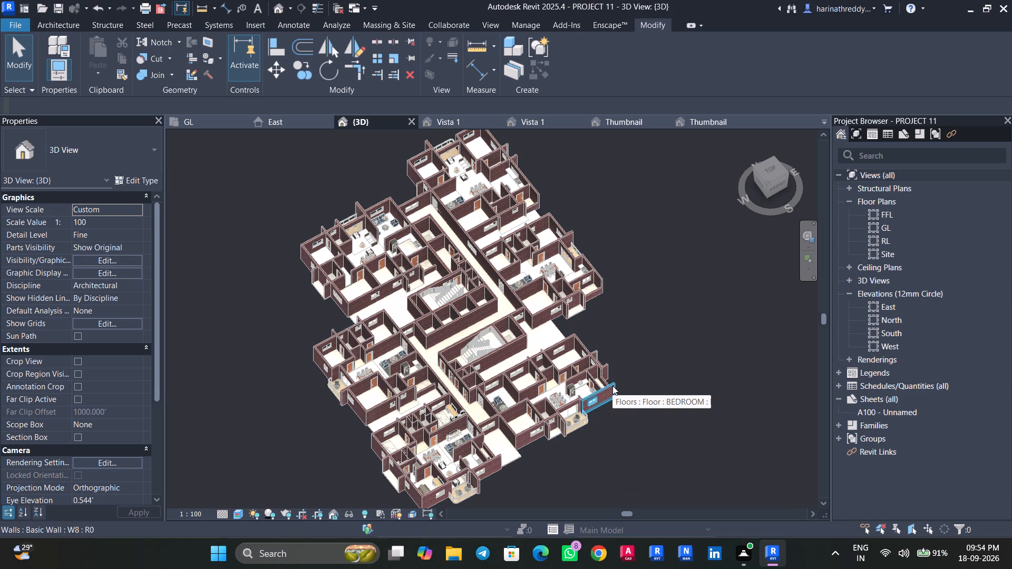
# Inspect the bedrooms facing the outdoor slab up close and the whole floor model from several angles in 3D.
pyautogui.scroll(9, 618, 356)
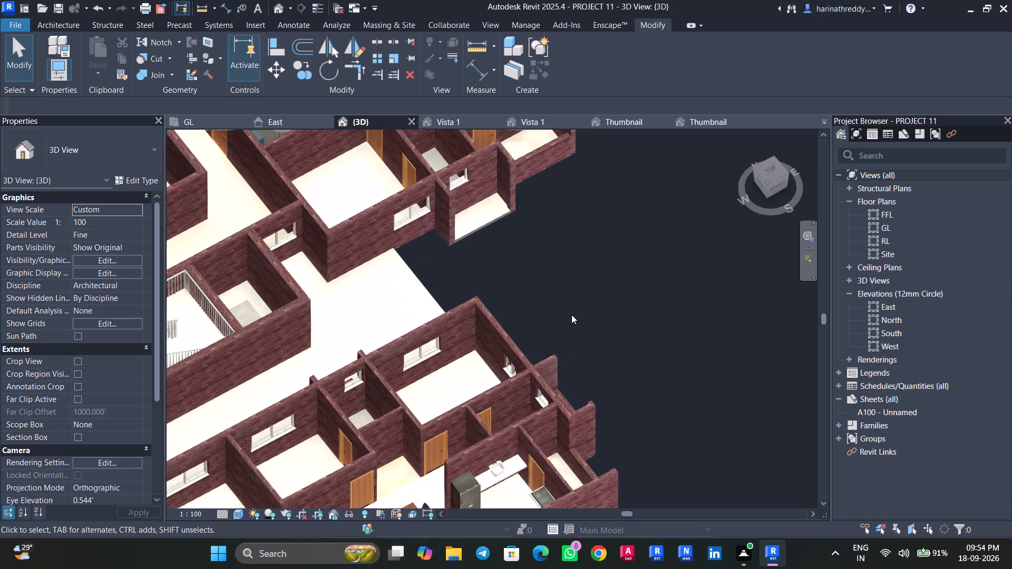
pyautogui.moveTo(573, 315); pyautogui.dragTo(657, 366, button='middle')
pyautogui.scroll(-4, 658, 360)
pyautogui.scroll(1, 658, 360)
pyautogui.scroll(-8, 658, 360)
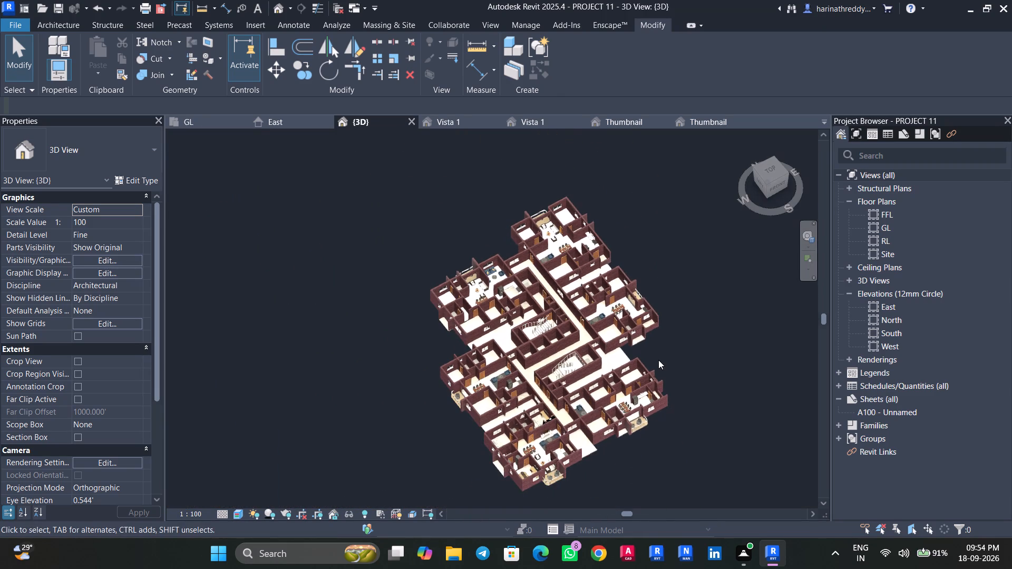
pyautogui.keyDown('shift'); pyautogui.moveTo(673, 367); pyautogui.dragTo(691, 292, button='middle'); pyautogui.keyUp('shift')
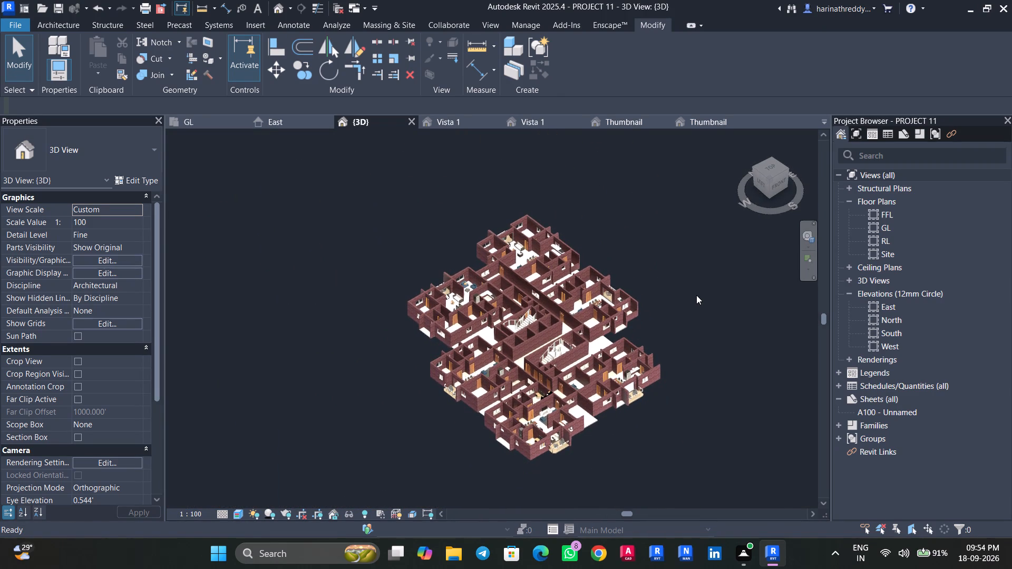
pyautogui.keyDown('shift'); pyautogui.moveTo(693, 304); pyautogui.dragTo(700, 223, button='middle'); pyautogui.keyUp('shift')
pyautogui.keyDown('shift'); pyautogui.moveTo(685, 339); pyautogui.dragTo(693, 267, button='middle'); pyautogui.keyUp('shift')
pyautogui.scroll(8, 639, 339)
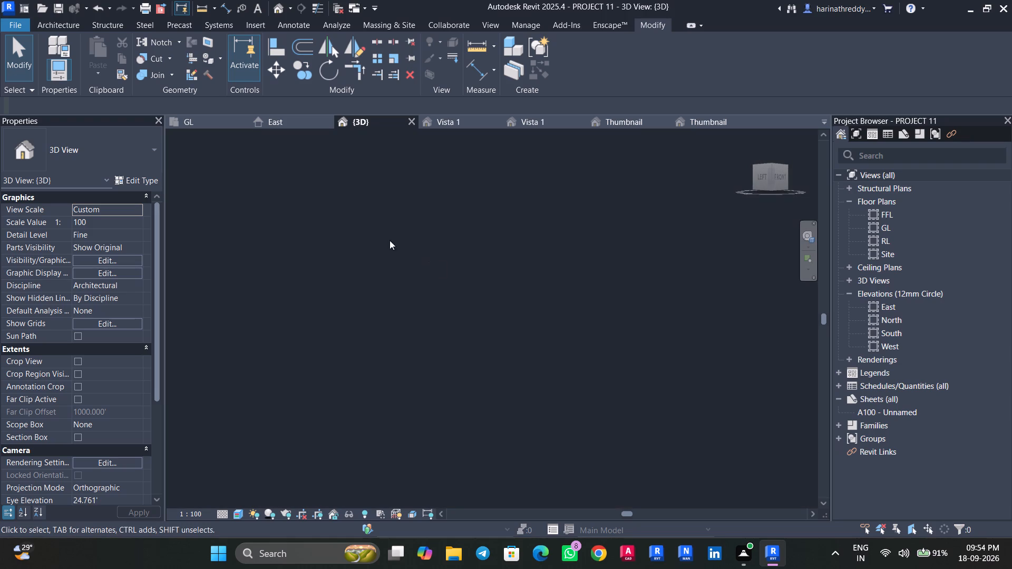
pyautogui.scroll(-11, 351, 242)
pyautogui.keyDown('shift'); pyautogui.moveTo(406, 253); pyautogui.dragTo(443, 355, button='middle'); pyautogui.keyUp('shift')
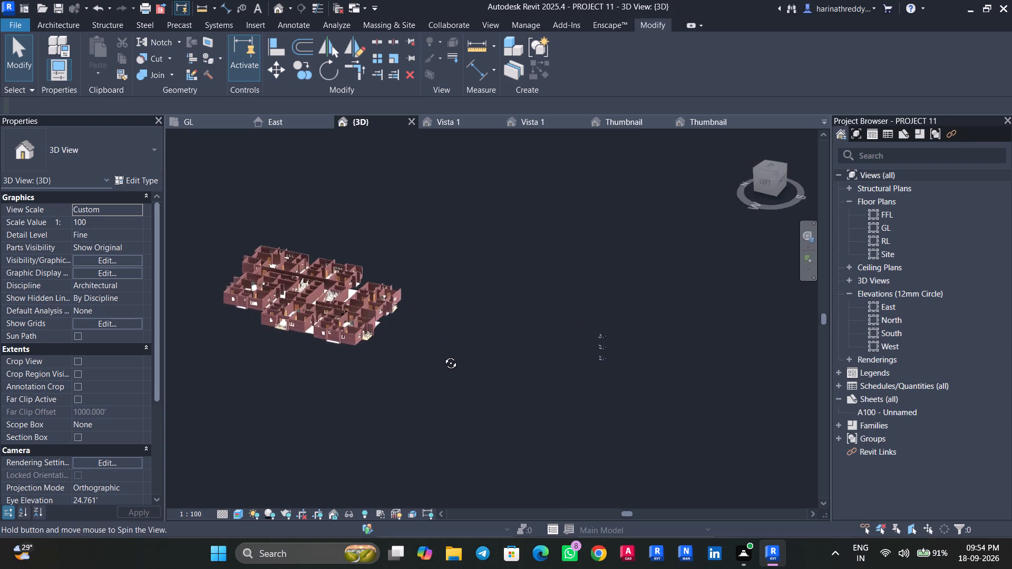
pyautogui.keyDown('shift'); pyautogui.moveTo(443, 355); pyautogui.dragTo(446, 424, button='middle'); pyautogui.keyUp('shift')
pyautogui.press('Escape')
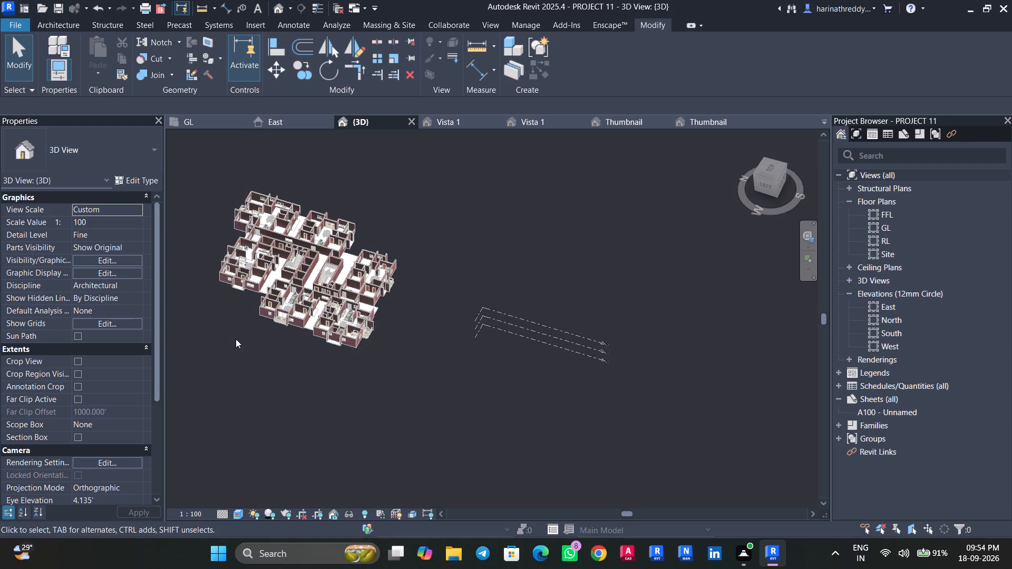
pyautogui.press('Escape')
pyautogui.scroll(9, 227, 320)
pyautogui.moveTo(233, 313); pyautogui.dragTo(275, 382, button='middle')
pyautogui.scroll(-4, 277, 381)
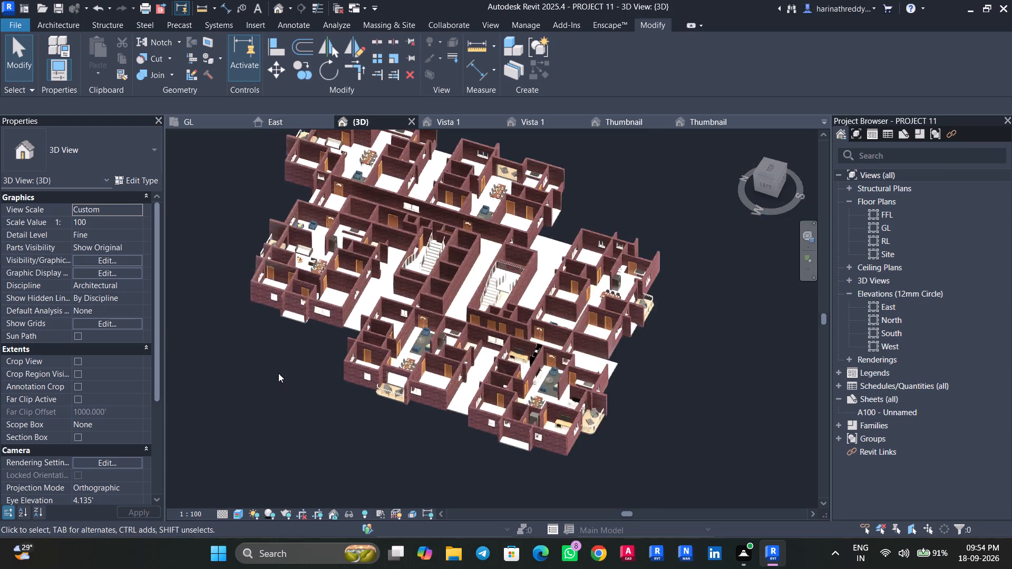
pyautogui.scroll(-2, 278, 373)
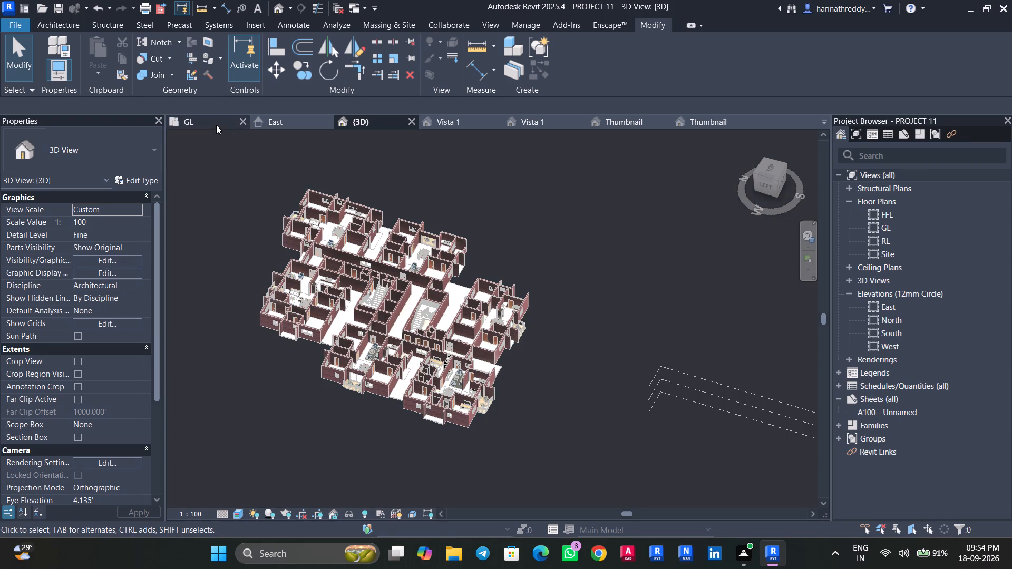
# Return to the GL floor plan and examine the 1711 Sft. flat's bedrooms, dining and drawing areas on the plan image.
pyautogui.click(216, 125)
pyautogui.rightClick(409, 232)
pyautogui.press('Escape')
pyautogui.press('Escape')
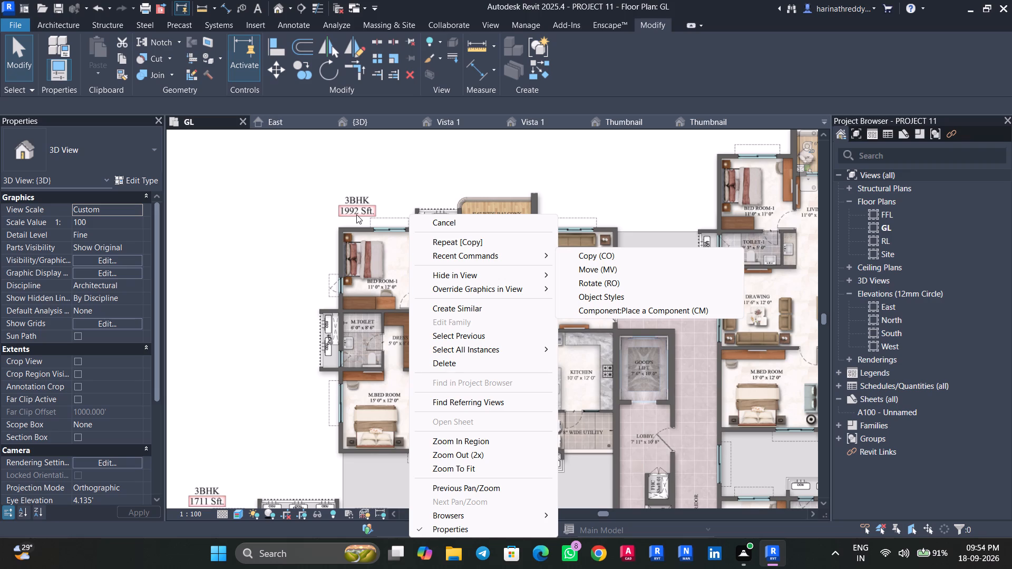
pyautogui.press('Escape')
pyautogui.press('Escape')
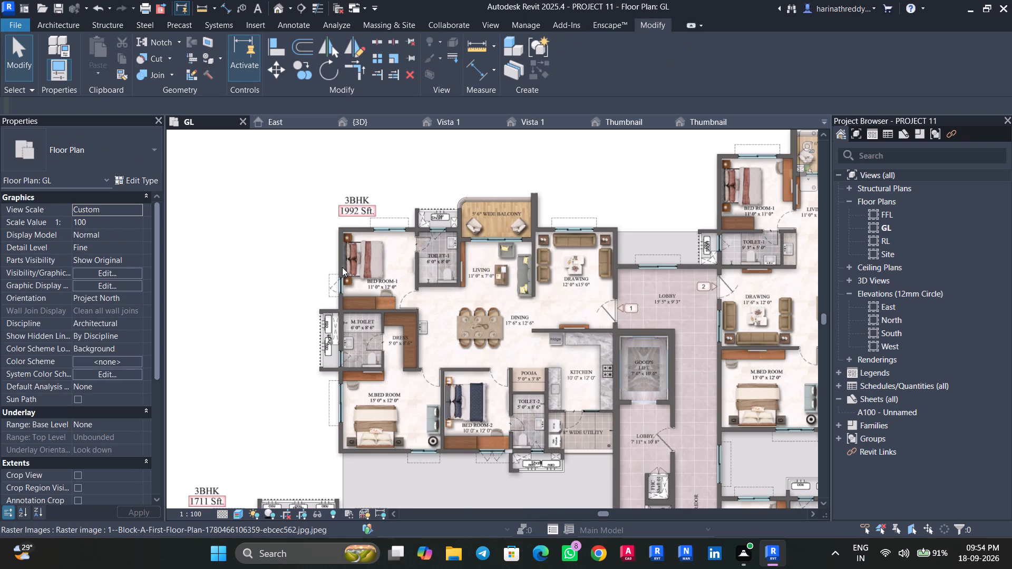
pyautogui.scroll(-7, 330, 283)
pyautogui.scroll(9, 342, 327)
pyautogui.moveTo(306, 358); pyautogui.dragTo(389, 226, button='middle')
pyautogui.scroll(-4, 384, 243)
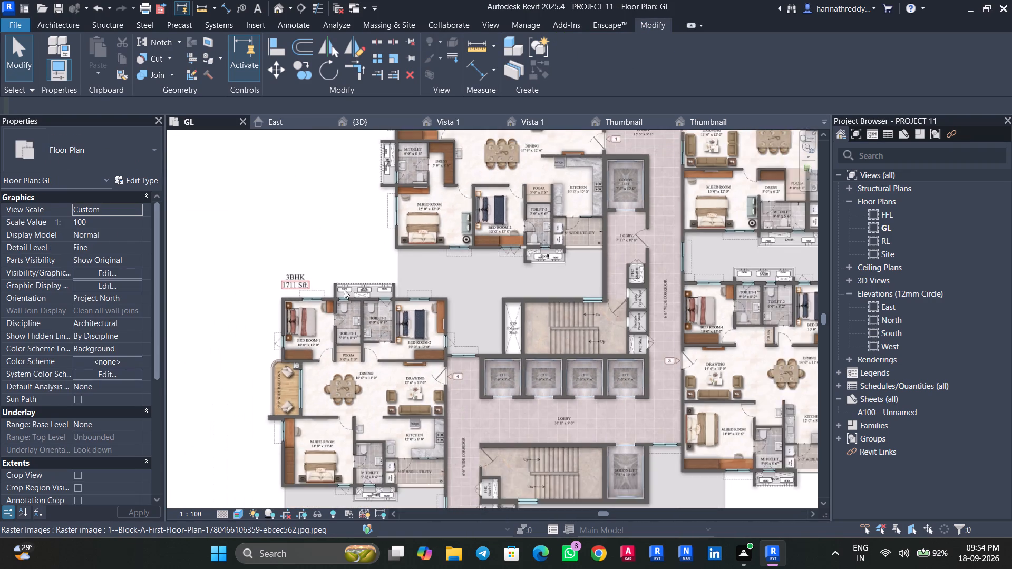
pyautogui.scroll(1, 340, 297)
pyautogui.scroll(-1, 340, 297)
pyautogui.scroll(3, 342, 298)
pyautogui.scroll(-9, 310, 283)
pyautogui.moveTo(306, 263); pyautogui.dragTo(307, 263, button='middle')
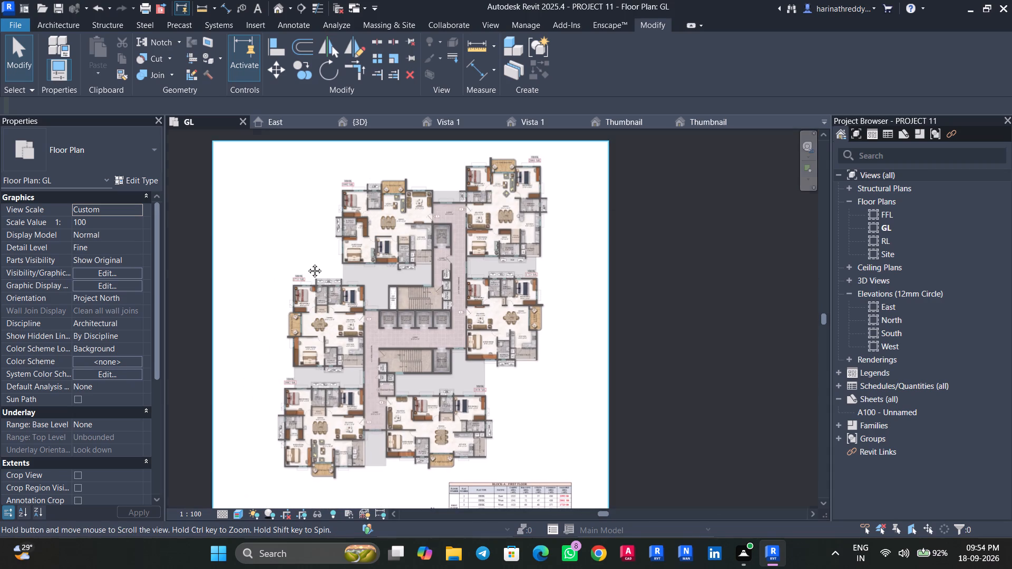
pyautogui.moveTo(307, 263); pyautogui.dragTo(329, 238, button='middle')
pyautogui.scroll(12, 337, 283)
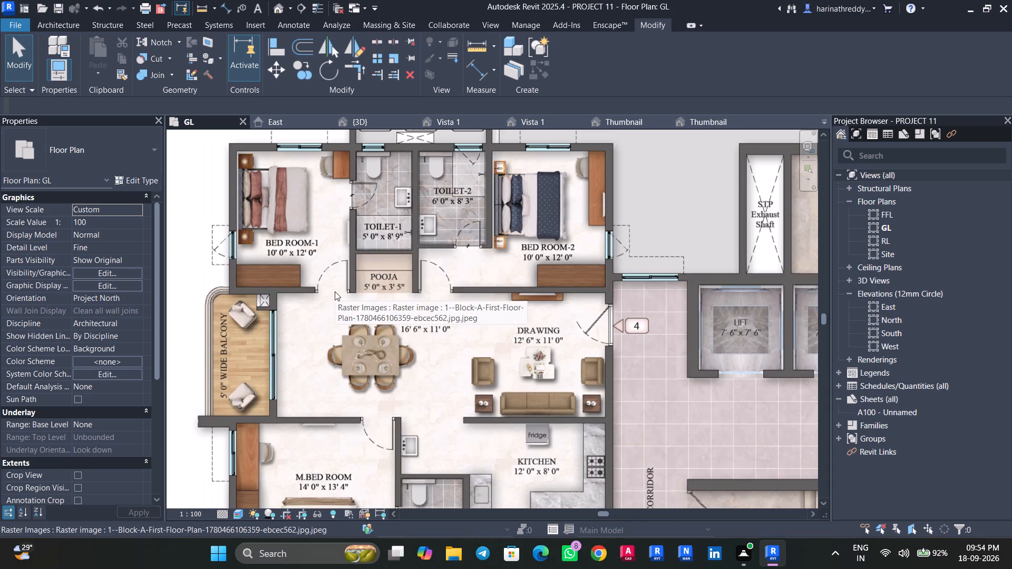
pyautogui.scroll(-7, 335, 291)
pyautogui.scroll(8, 326, 277)
pyautogui.moveTo(319, 263); pyautogui.dragTo(316, 290, button='middle')
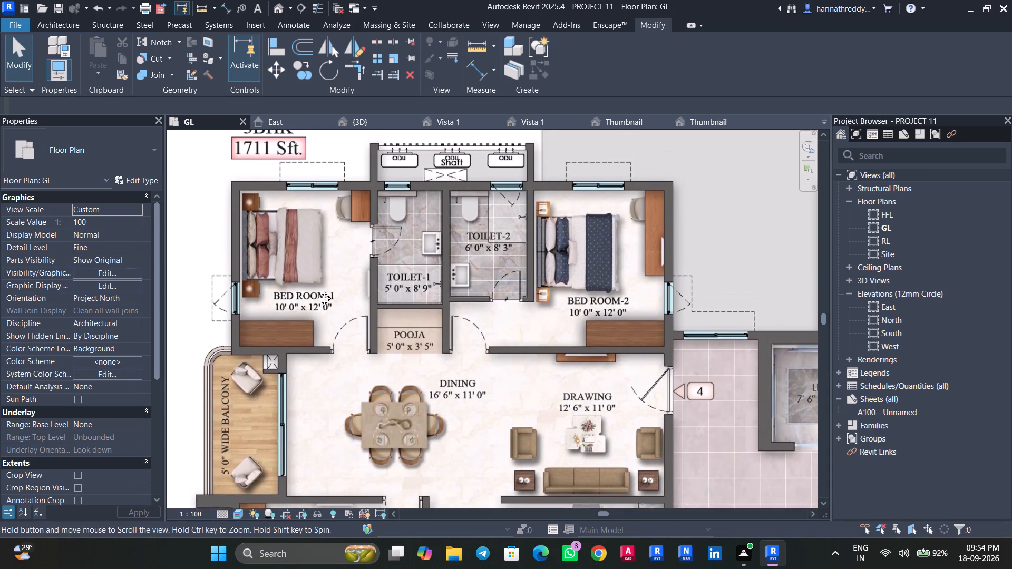
pyautogui.moveTo(316, 290); pyautogui.dragTo(311, 323, button='middle')
pyautogui.scroll(-8, 303, 309)
pyautogui.scroll(2, 303, 309)
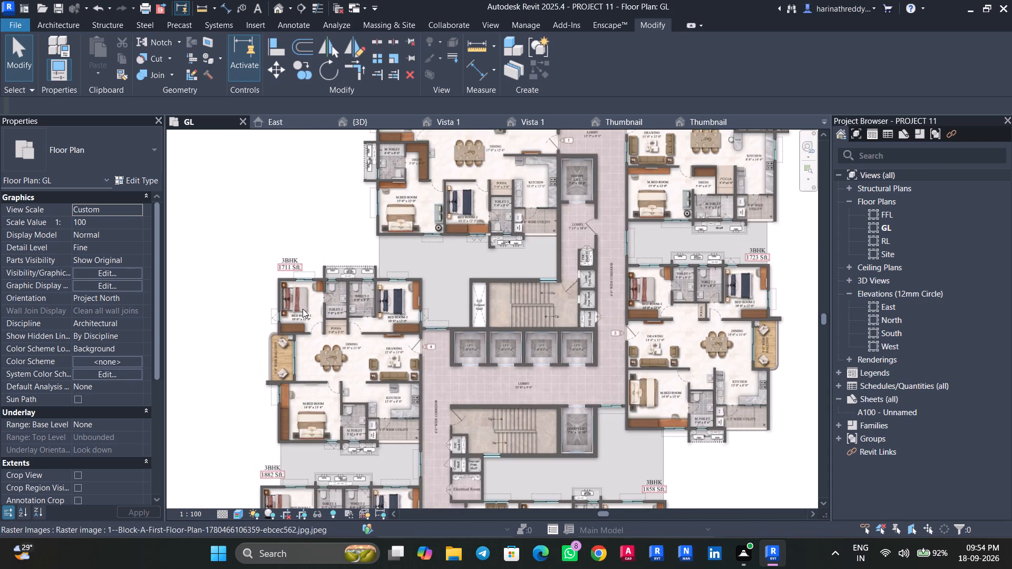
pyautogui.scroll(1, 303, 309)
# Set the draw layer of the first-floor plan image to Background on the GL floor plan.
pyautogui.click(314, 248)
pyautogui.click(156, 166)
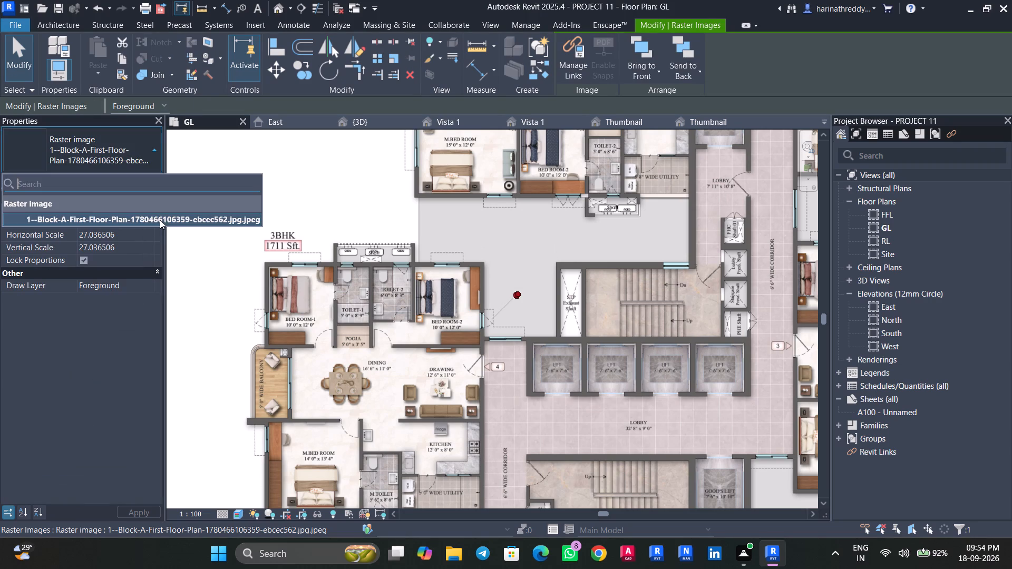
pyautogui.click(146, 279)
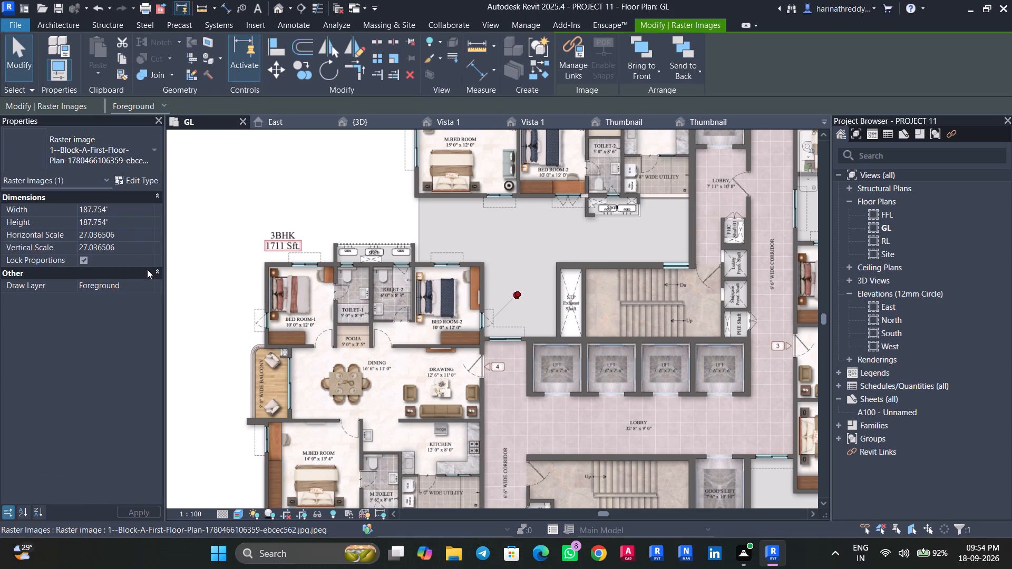
pyautogui.press('Escape')
pyautogui.click(150, 281)
pyautogui.click(137, 296)
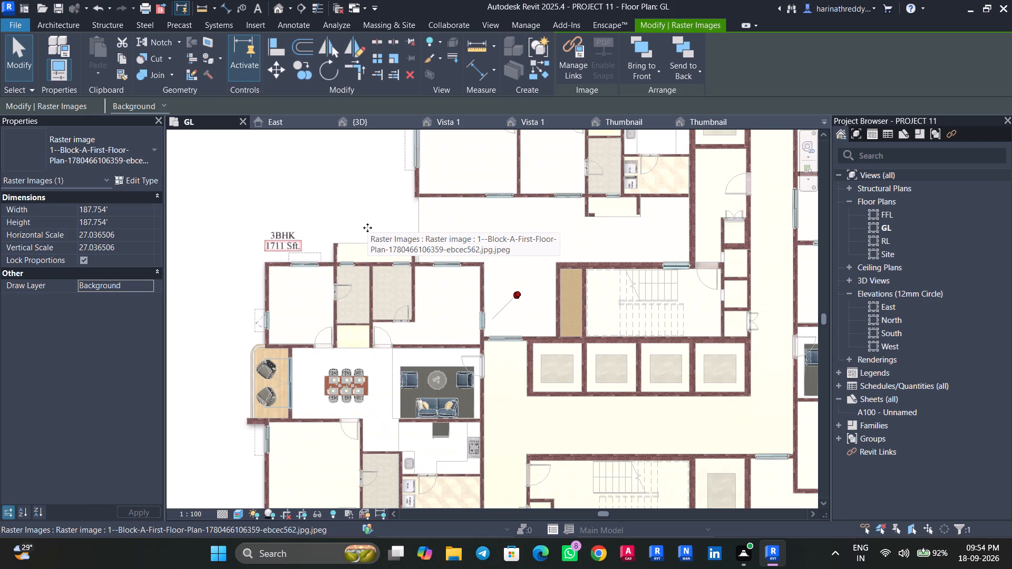
# Check the GL plan's view range settings and apply them as they are.
pyautogui.write('vr')
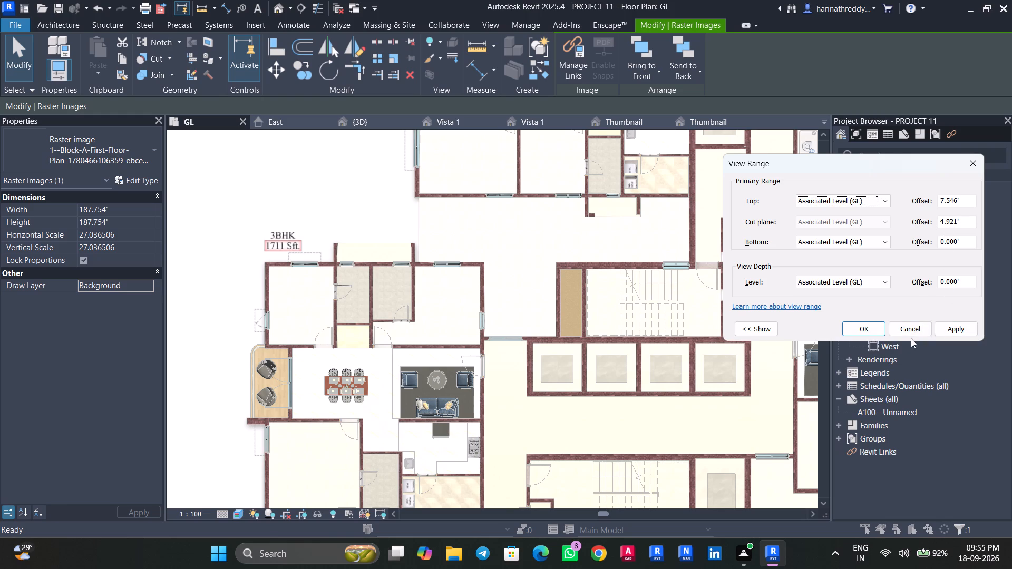
pyautogui.click(936, 326)
pyautogui.click(878, 330)
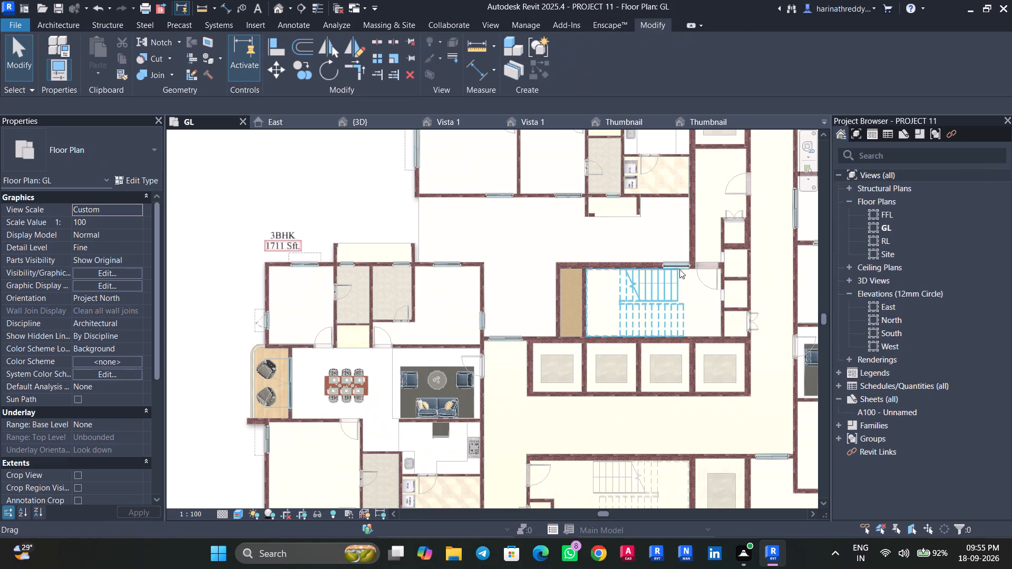
# Examine the modelled rooms and furniture of the 1711 Sft. flat and the surrounding flats on the GL plan.
pyautogui.scroll(-8, 521, 249)
pyautogui.scroll(3, 462, 219)
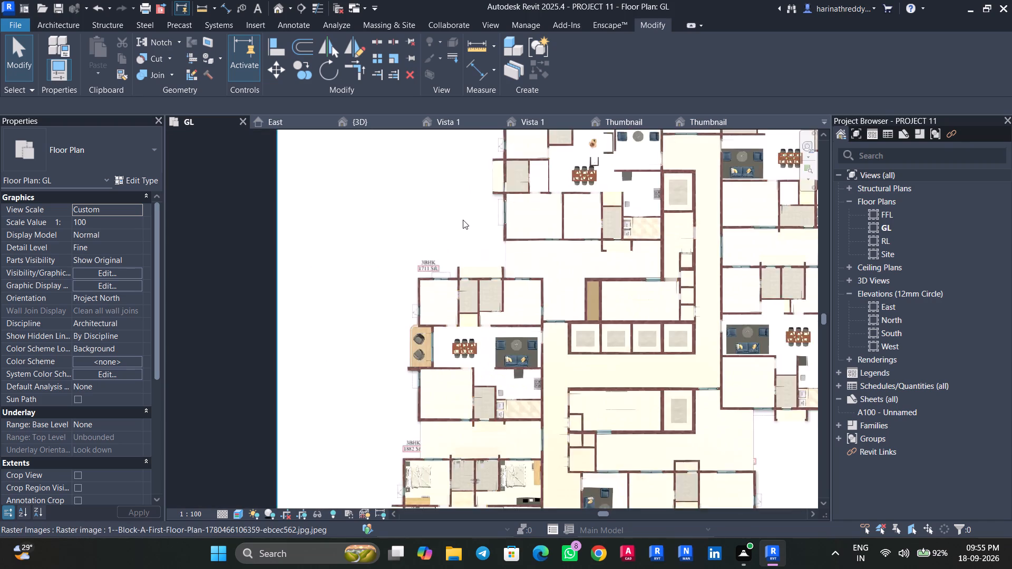
pyautogui.scroll(4, 463, 220)
pyautogui.moveTo(463, 223); pyautogui.dragTo(408, 175, button='middle')
pyautogui.scroll(5, 405, 201)
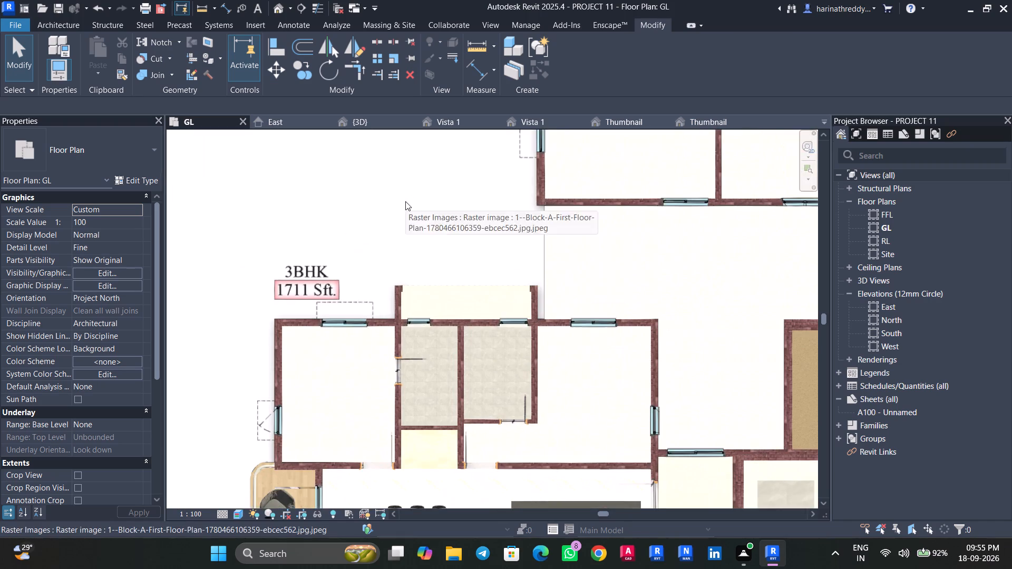
pyautogui.moveTo(405, 201); pyautogui.dragTo(375, 153, button='middle')
pyautogui.moveTo(473, 217); pyautogui.dragTo(468, 197, button='middle')
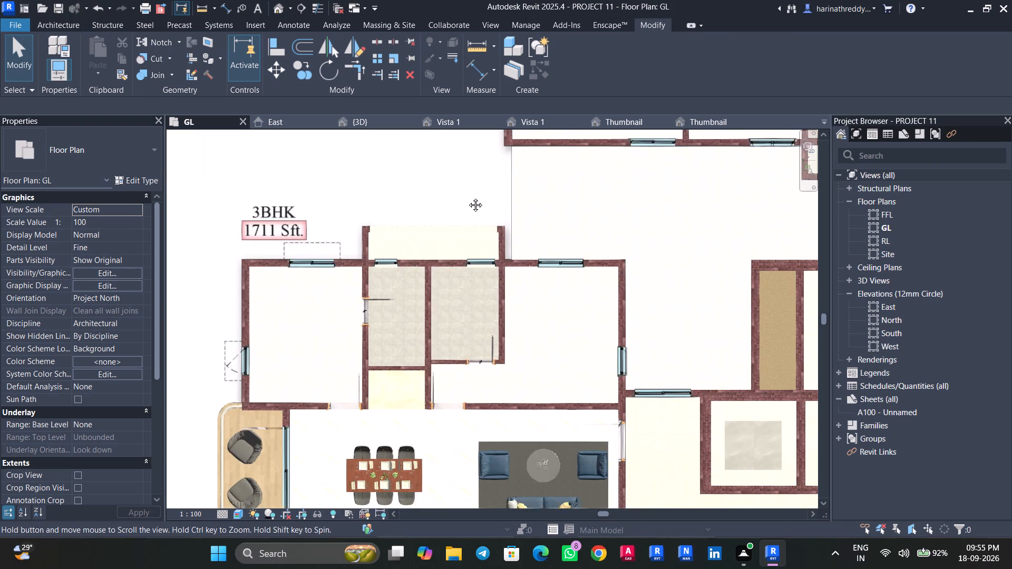
pyautogui.moveTo(468, 197); pyautogui.dragTo(452, 139, button='middle')
pyautogui.scroll(4, 508, 357)
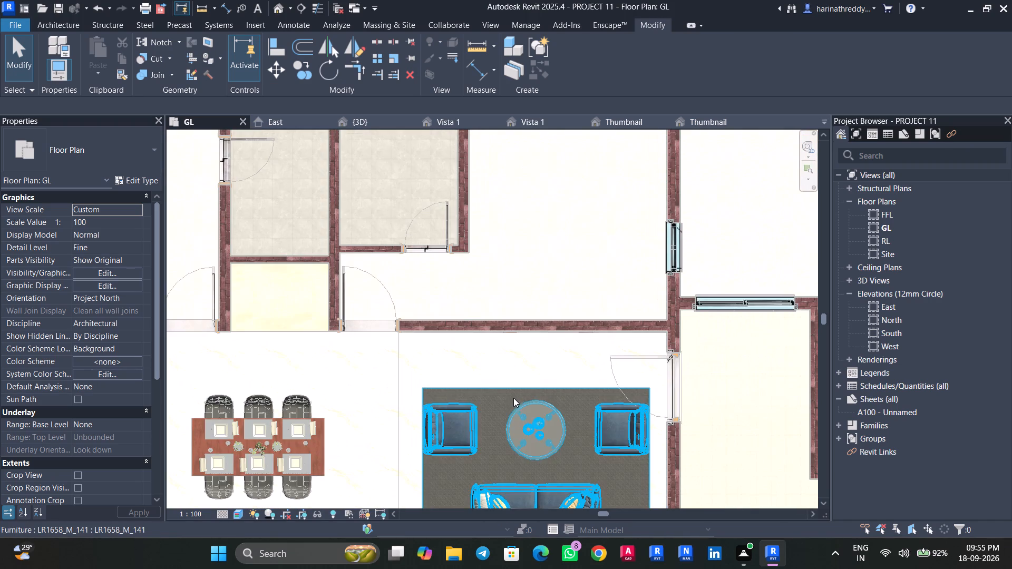
pyautogui.scroll(-12, 508, 398)
pyautogui.press('Escape')
pyautogui.press('Escape')
pyautogui.moveTo(419, 305); pyautogui.dragTo(400, 260, button='middle')
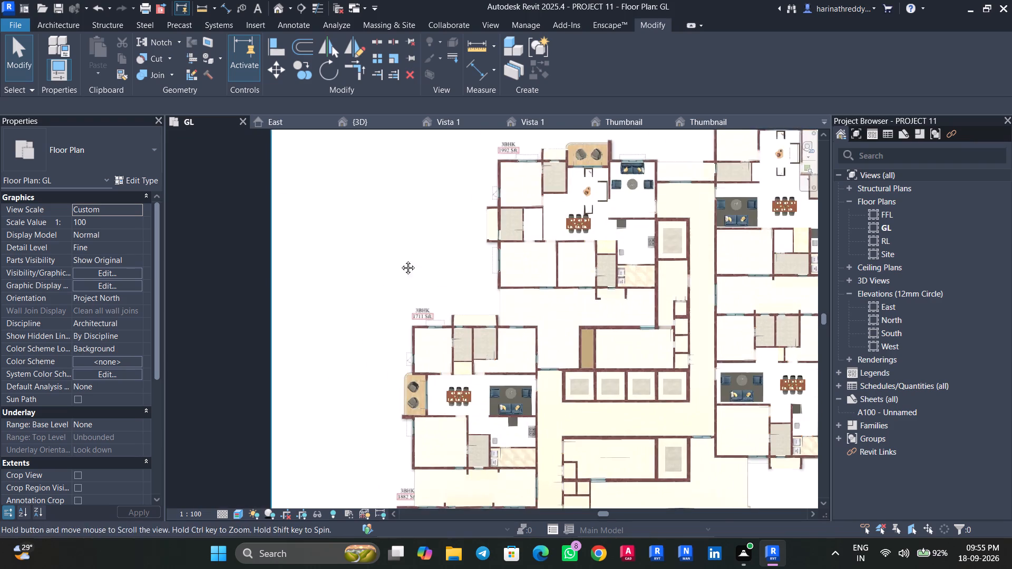
pyautogui.moveTo(400, 260); pyautogui.dragTo(394, 233, button='middle')
# Set the draw layer of the first-floor plan image to Foreground.
pyautogui.click(346, 233)
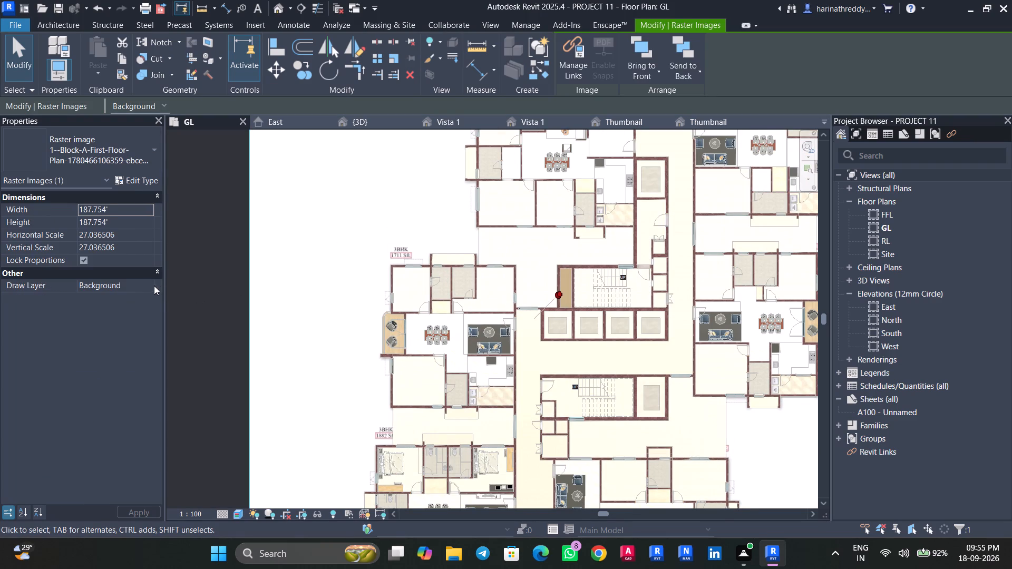
pyautogui.click(147, 286)
pyautogui.click(124, 306)
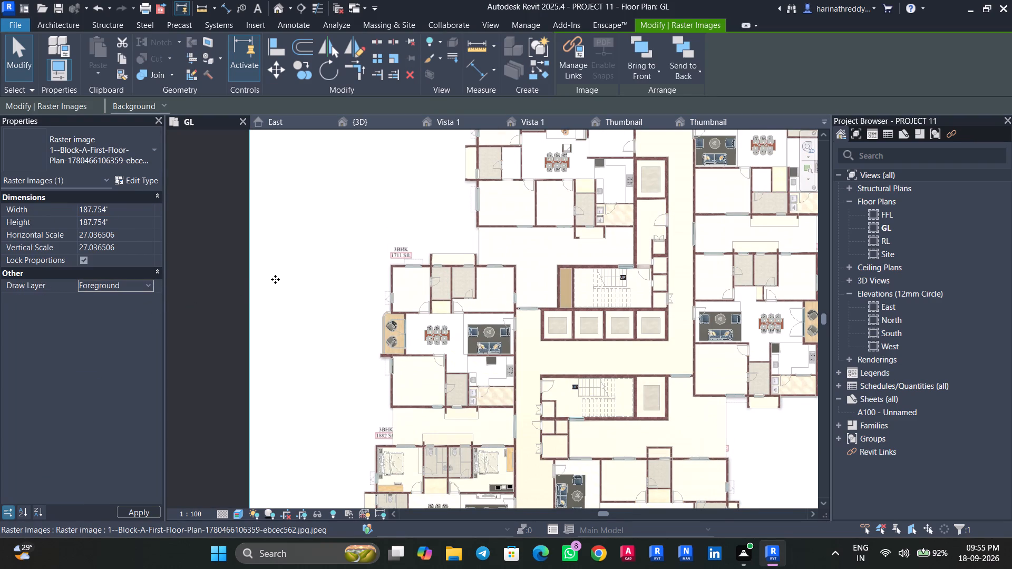
pyautogui.moveTo(330, 354); pyautogui.dragTo(314, 304, button='middle')
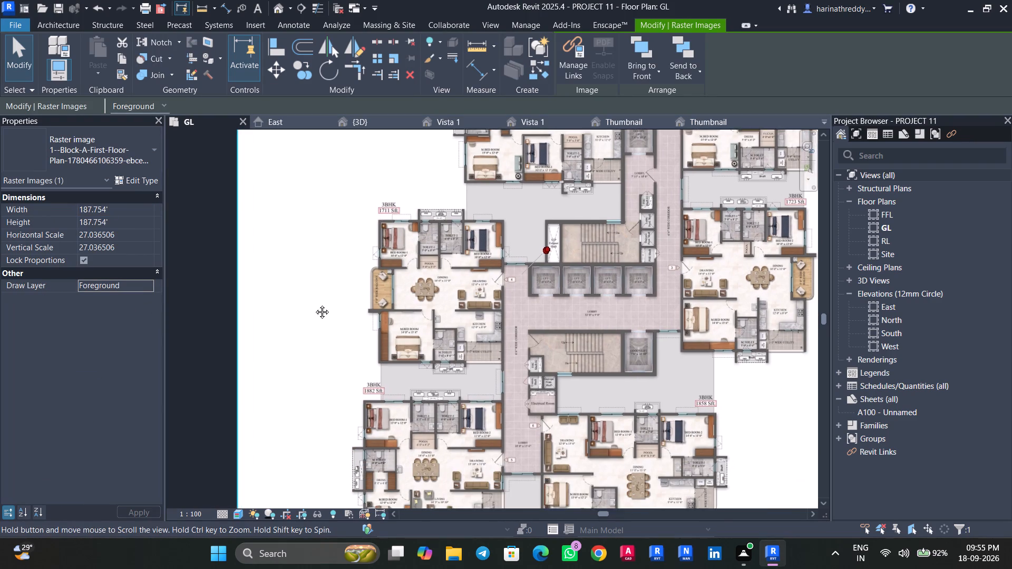
pyautogui.moveTo(314, 304); pyautogui.dragTo(306, 292, button='middle')
pyautogui.moveTo(316, 329); pyautogui.dragTo(303, 288, button='middle')
pyautogui.scroll(7, 331, 337)
pyautogui.moveTo(332, 339); pyautogui.dragTo(317, 321, button='middle')
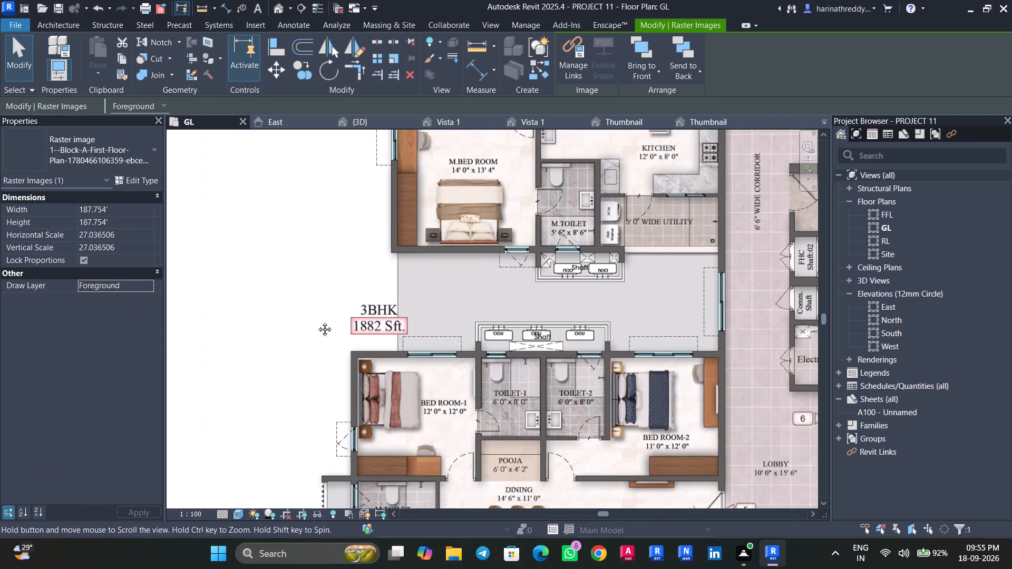
pyautogui.moveTo(317, 321); pyautogui.dragTo(295, 302, button='middle')
pyautogui.scroll(1, 351, 347)
pyautogui.scroll(-7, 351, 347)
pyautogui.press('Escape')
pyautogui.press('Escape')
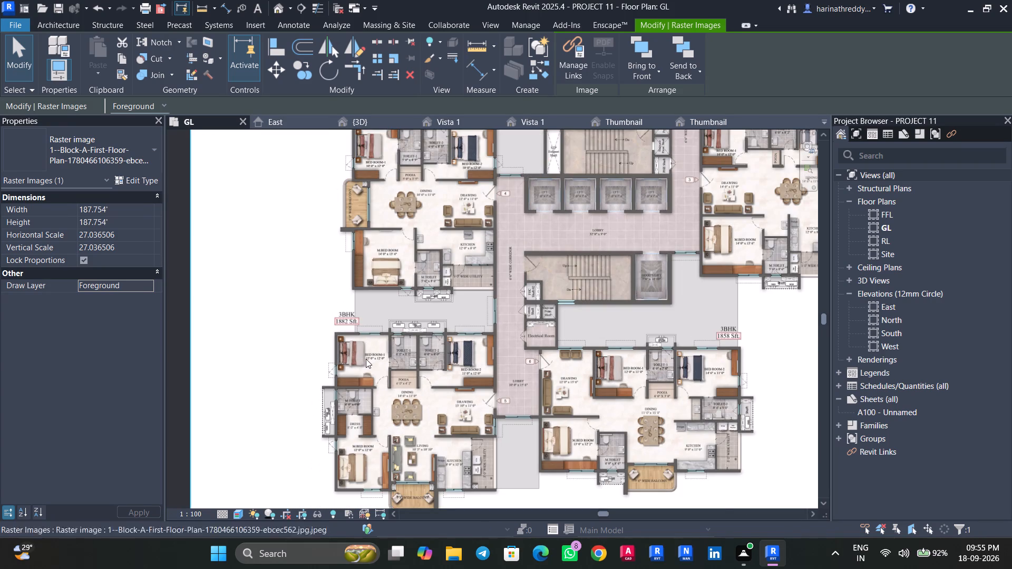
pyautogui.press('Escape')
# Copy the bed in Bed Room-1 of the 1882 Sft. flat onto the bed position in Bed Room-1 of the 1711 Sft. flat.
pyautogui.scroll(3, 353, 359)
pyautogui.press('Tab')
pyautogui.click(353, 359)
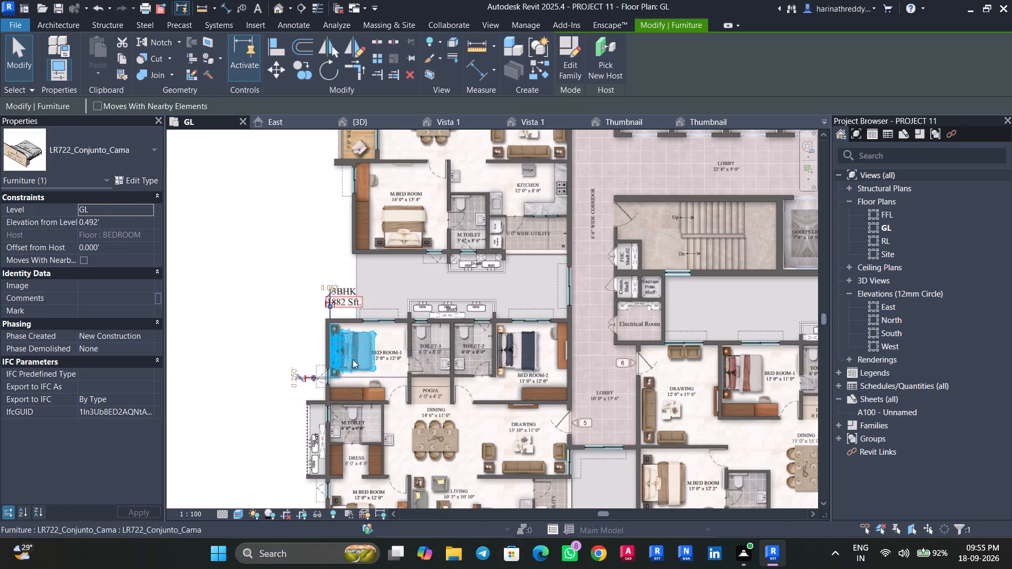
pyautogui.scroll(-3, 353, 359)
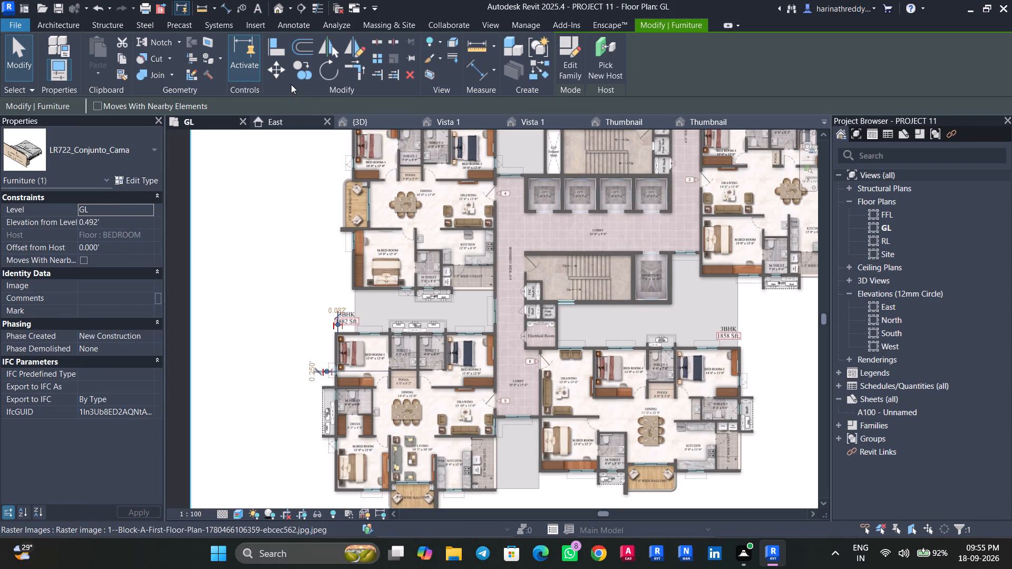
pyautogui.click(303, 79)
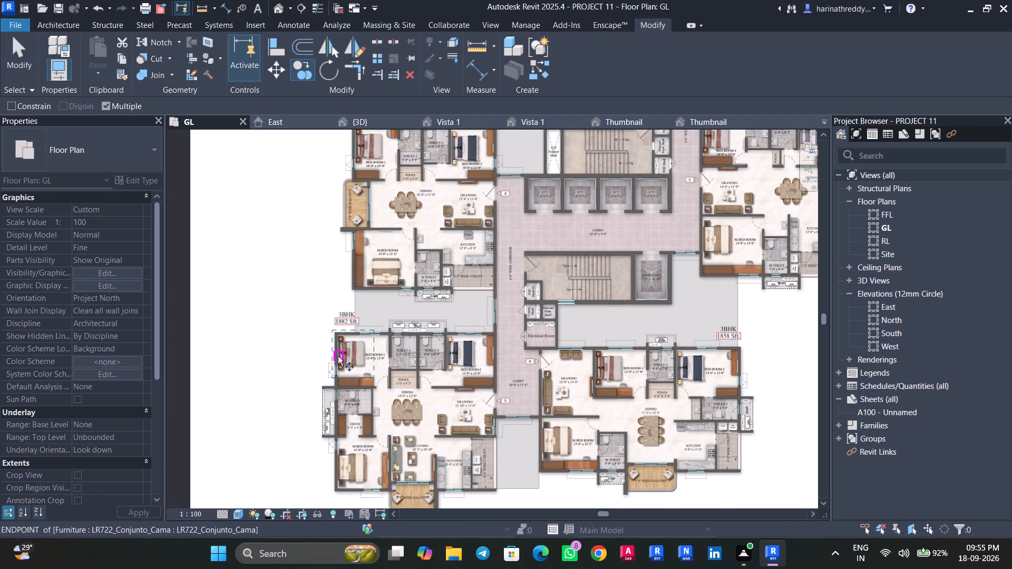
pyautogui.scroll(8, 337, 356)
pyautogui.click(339, 353)
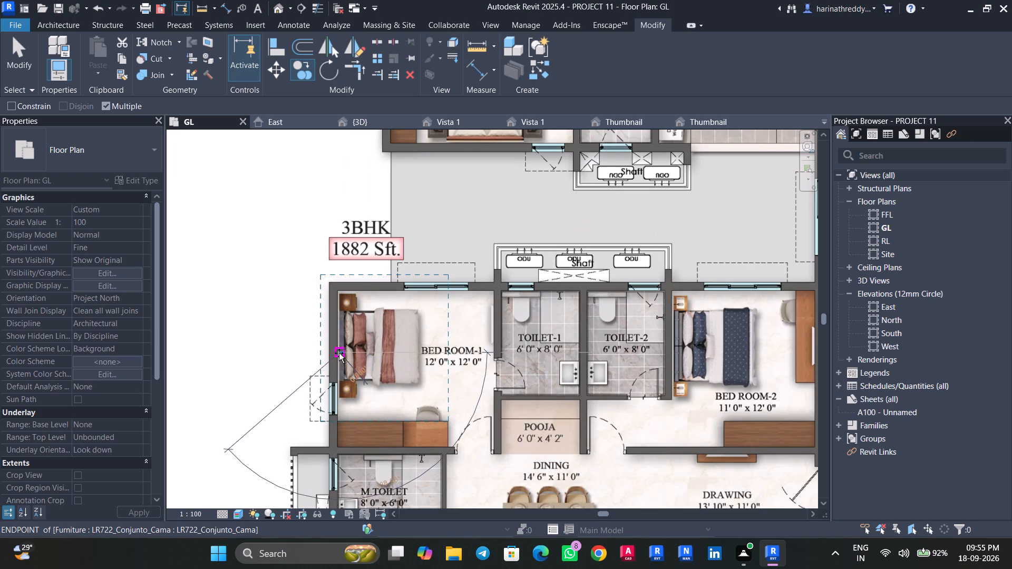
pyautogui.scroll(-15, 339, 353)
pyautogui.scroll(6, 347, 286)
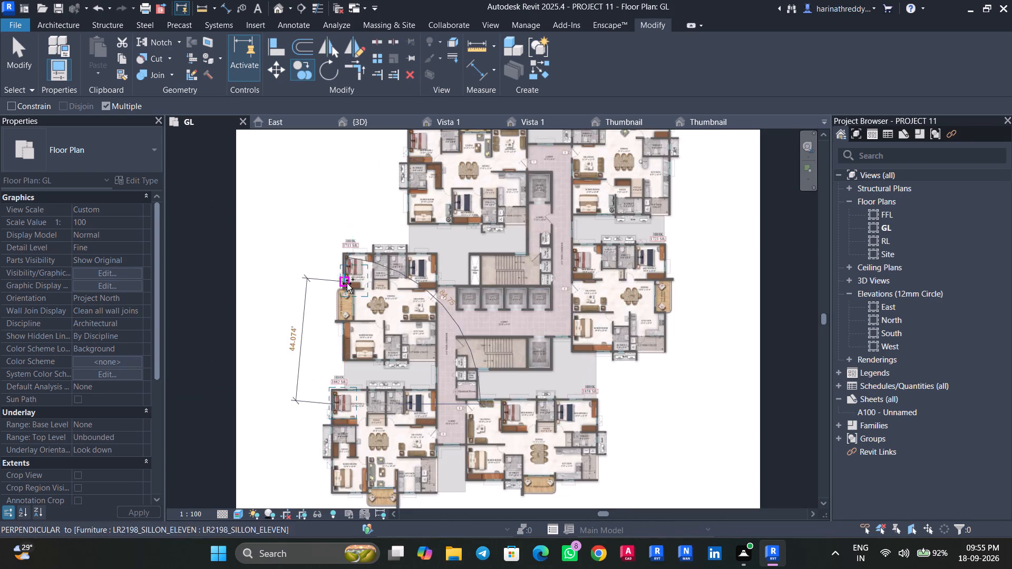
pyautogui.scroll(7, 347, 283)
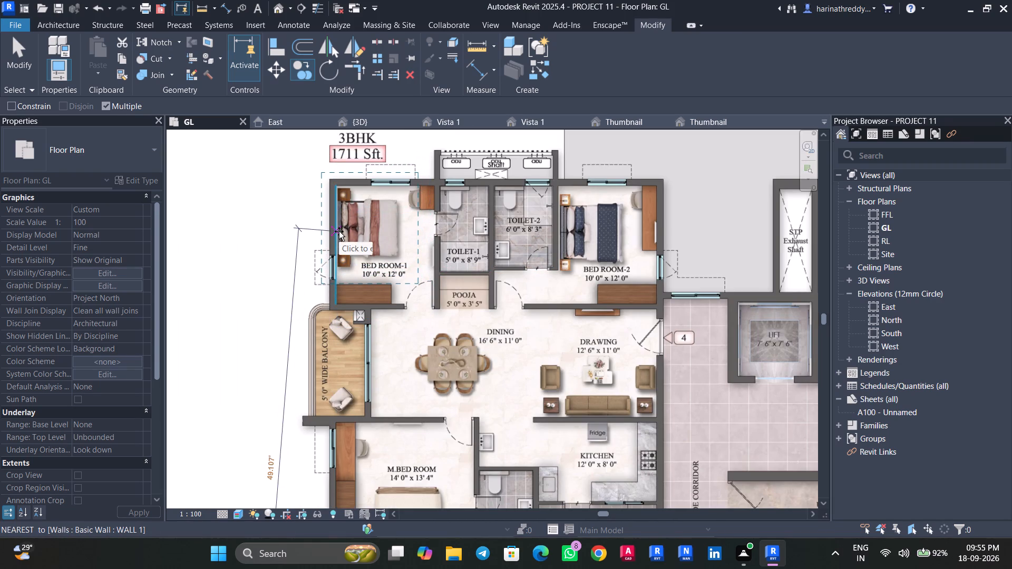
pyautogui.click(339, 231)
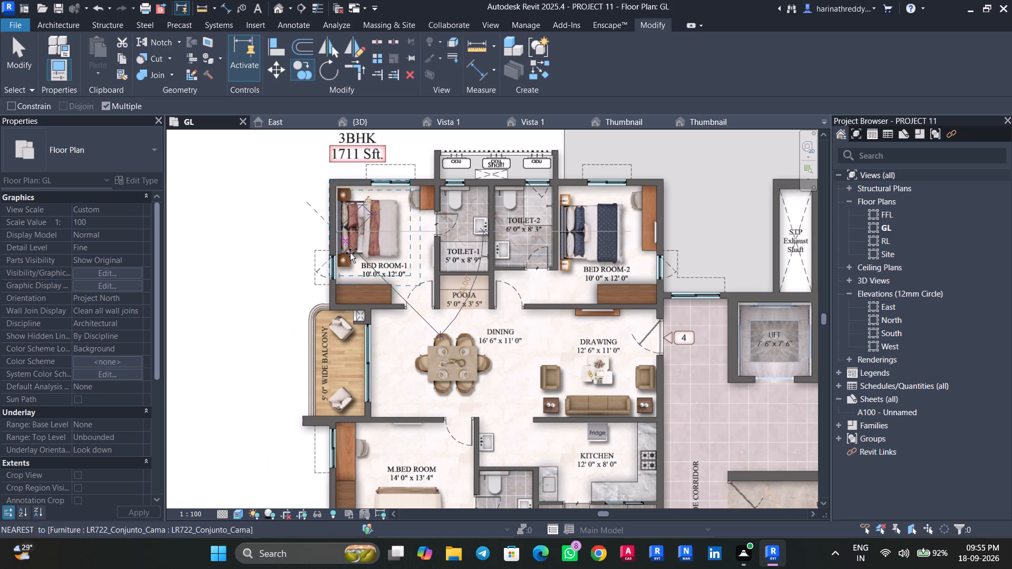
# Place another copy of the bed against the Toilet-2 wall in Bed Room-2 of the 1711 Sft. flat.
pyautogui.scroll(-7, 460, 263)
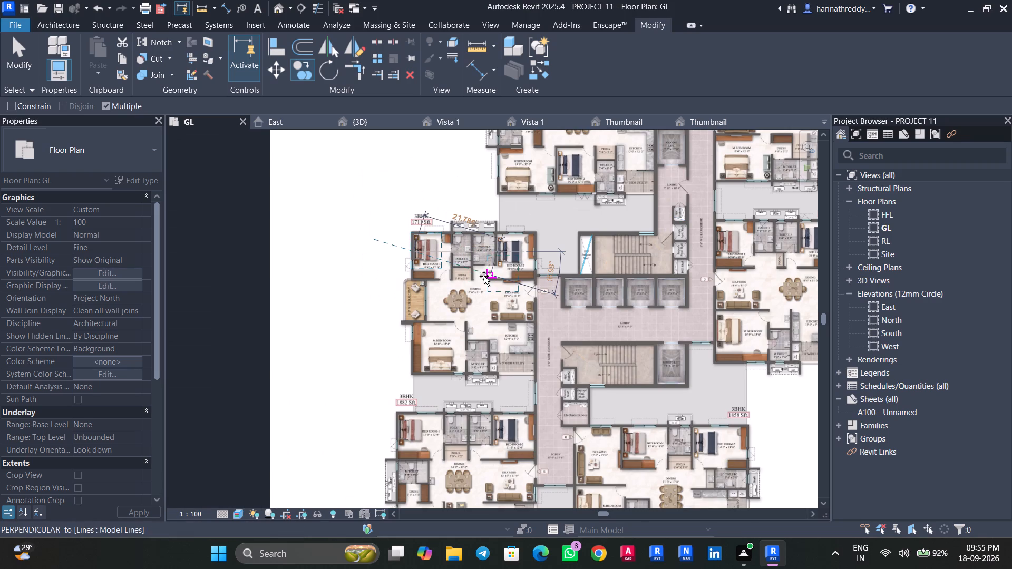
pyautogui.scroll(7, 498, 256)
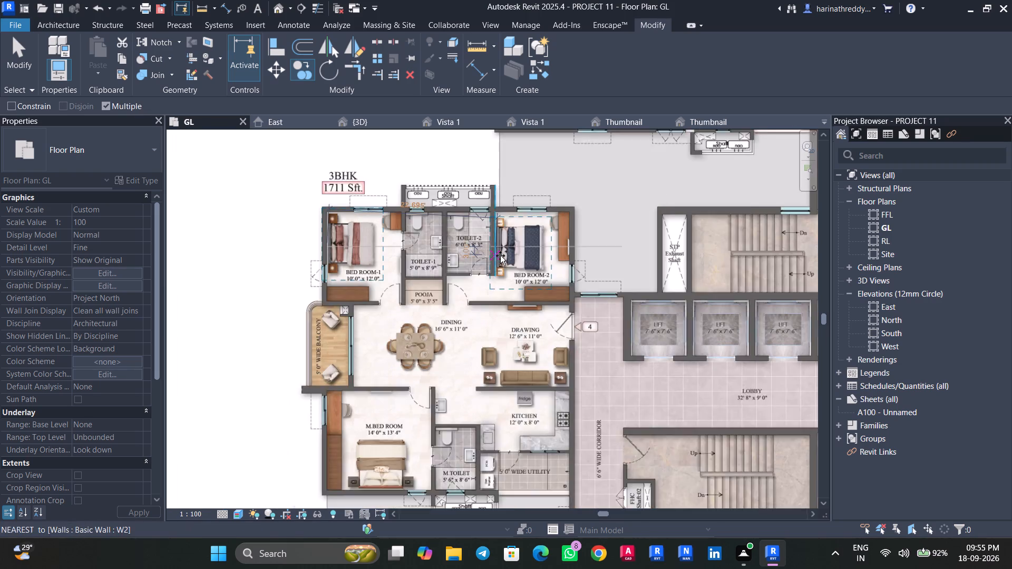
pyautogui.scroll(2, 500, 256)
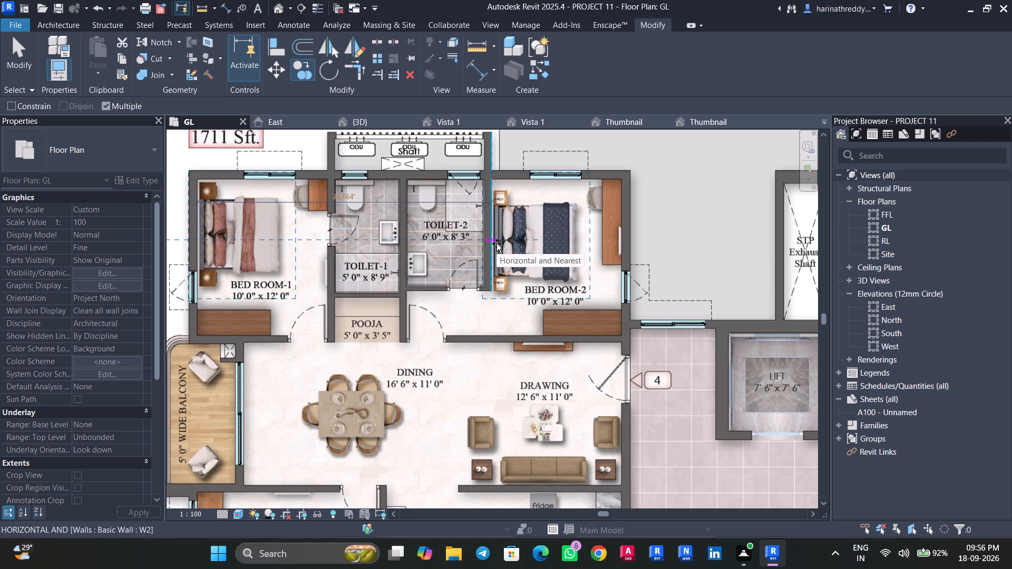
pyautogui.click(497, 243)
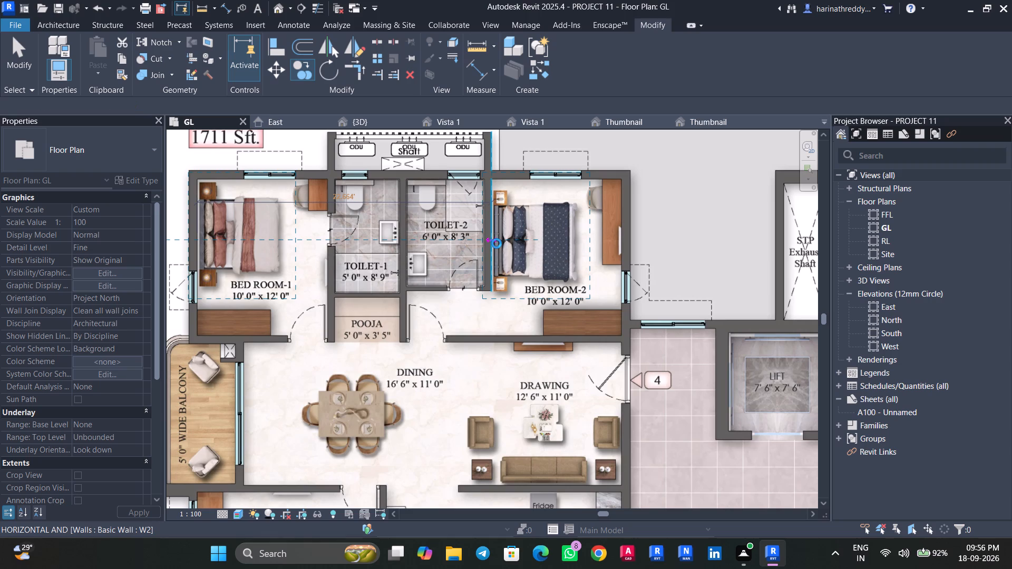
pyautogui.press('Escape')
pyautogui.press('Escape')
pyautogui.press('Escape')
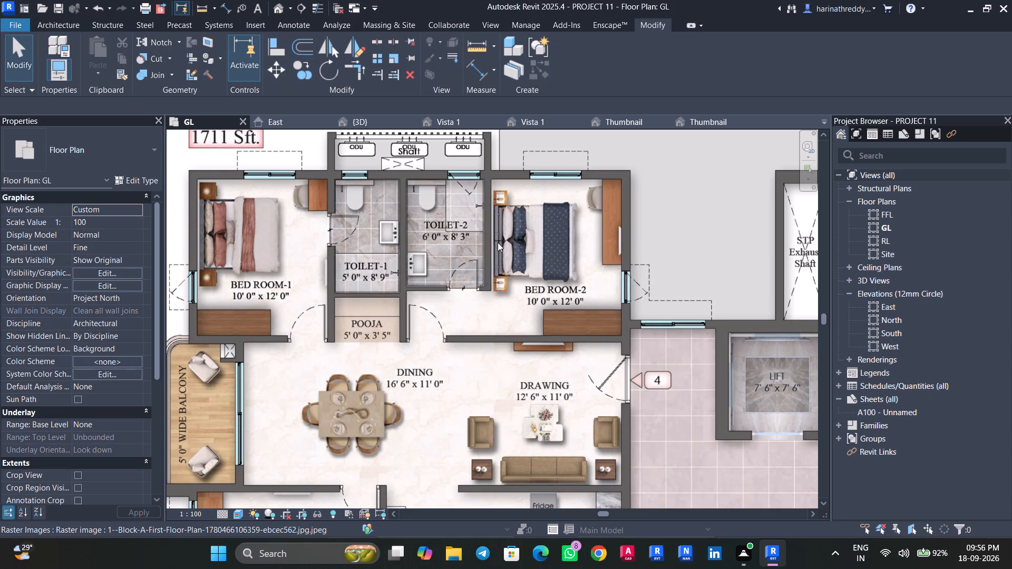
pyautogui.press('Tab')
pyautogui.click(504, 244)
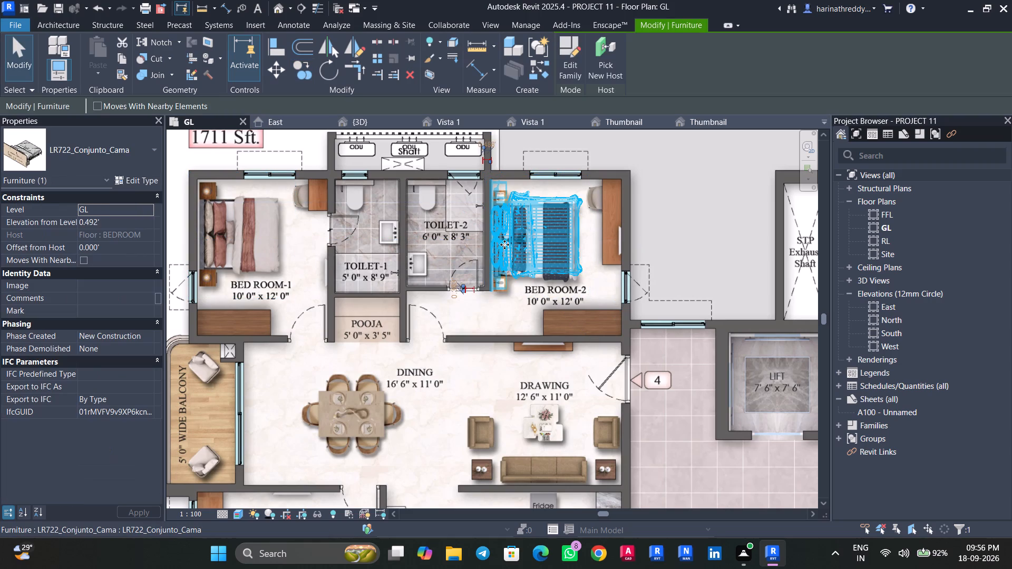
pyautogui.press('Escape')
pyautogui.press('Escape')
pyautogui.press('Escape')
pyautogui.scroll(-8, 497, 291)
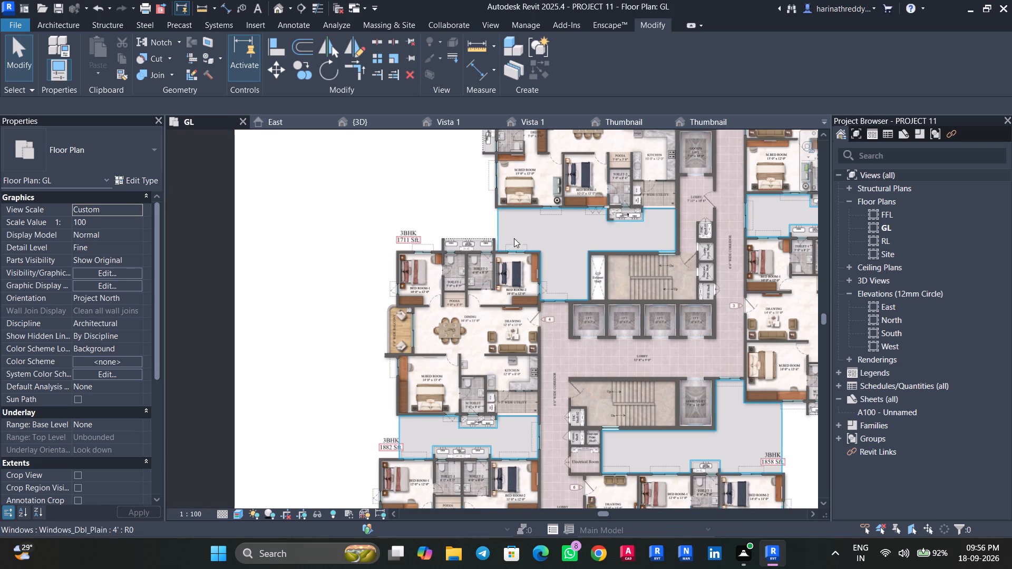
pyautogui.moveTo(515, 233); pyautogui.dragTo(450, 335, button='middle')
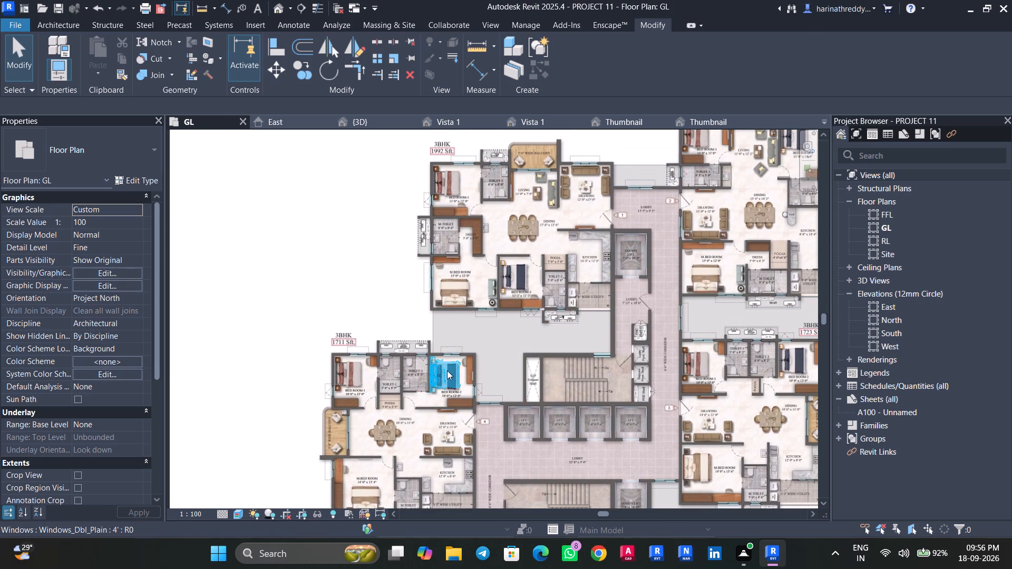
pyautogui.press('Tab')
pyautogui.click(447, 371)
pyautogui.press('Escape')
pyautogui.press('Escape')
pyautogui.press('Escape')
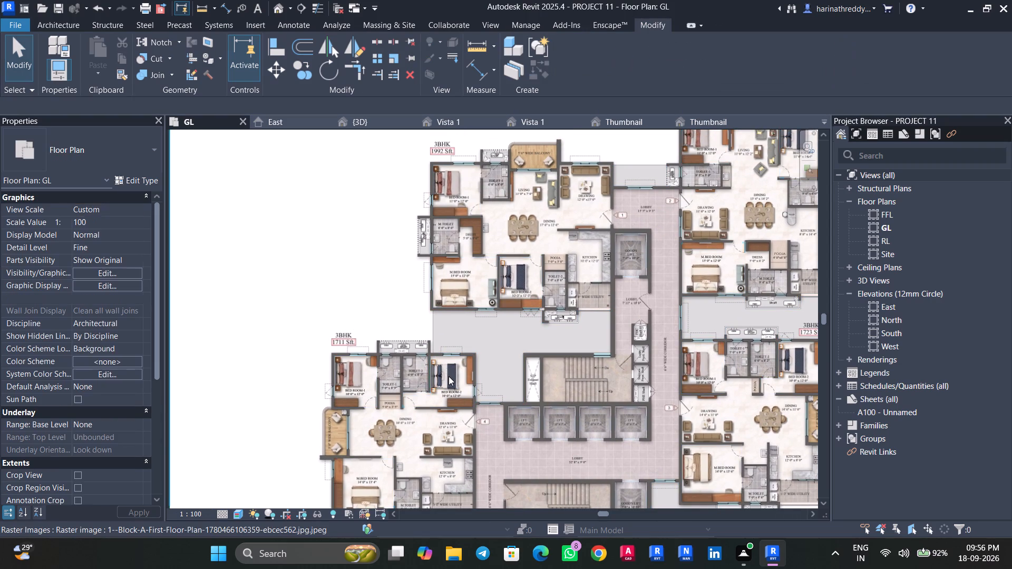
# Copy the bed in Bed Room-2 of the 1711 Sft. flat to the outer wall of Bed Room-1 in the 1992 Sft. flat.
pyautogui.scroll(9, 449, 376)
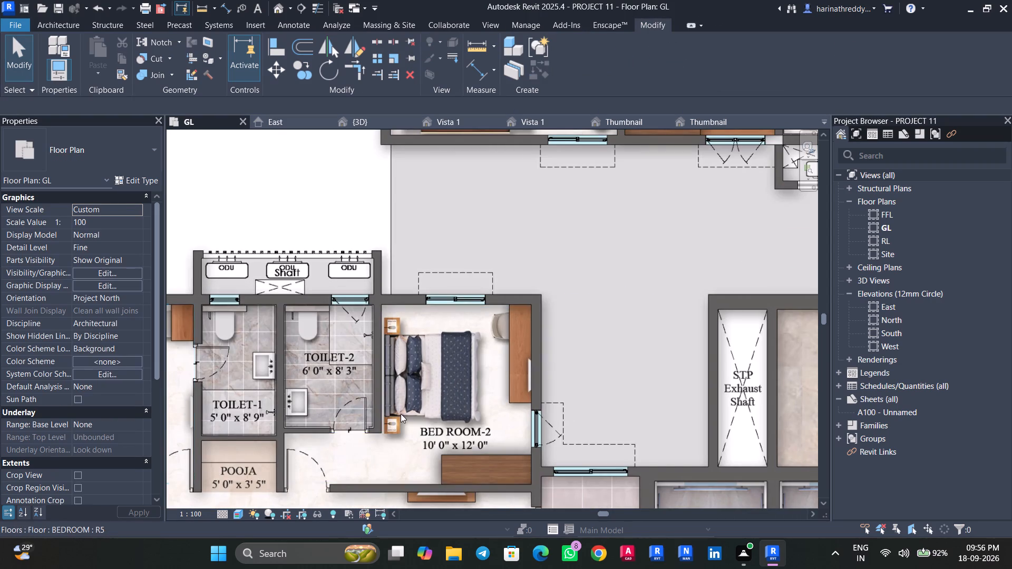
pyautogui.press('Tab')
pyautogui.press('Tab')
pyautogui.click(412, 391)
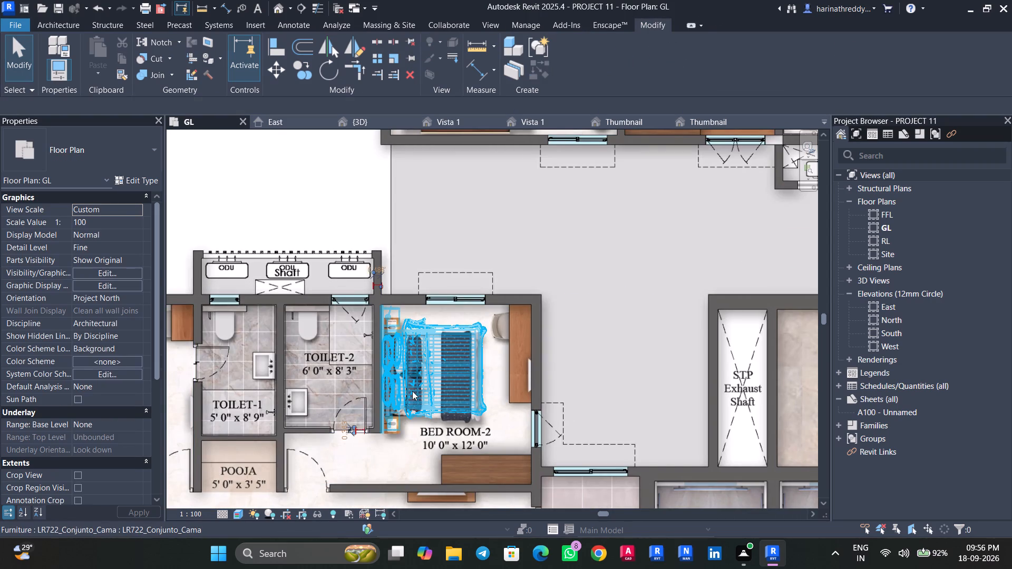
pyautogui.click(303, 78)
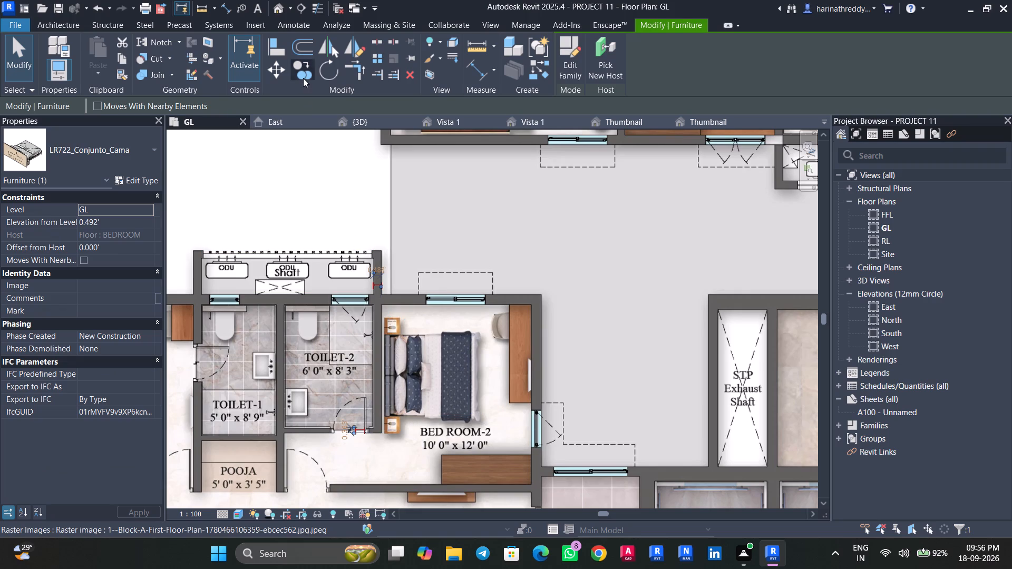
pyautogui.click(378, 372)
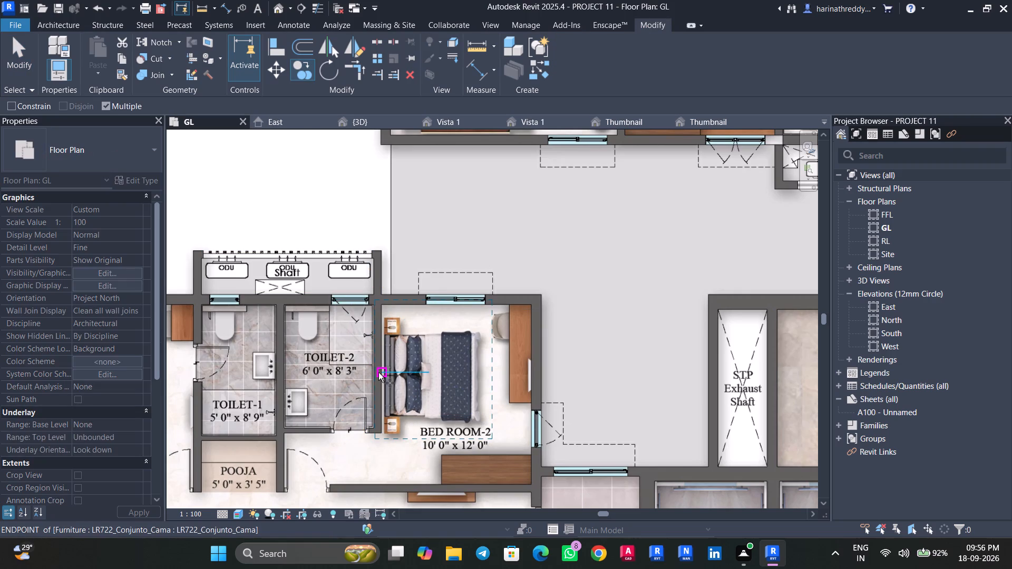
pyautogui.scroll(-15, 381, 376)
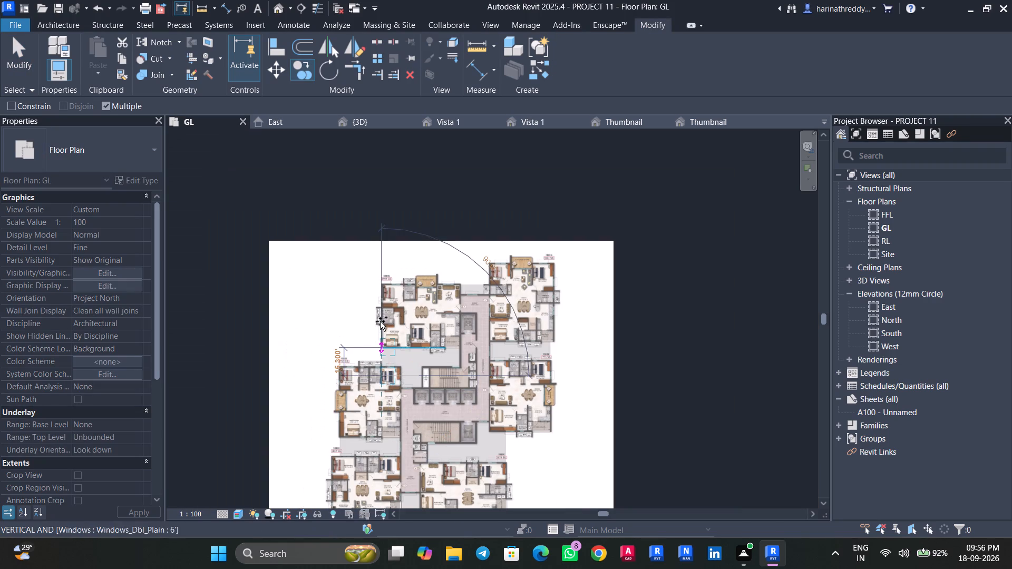
pyautogui.scroll(19, 383, 297)
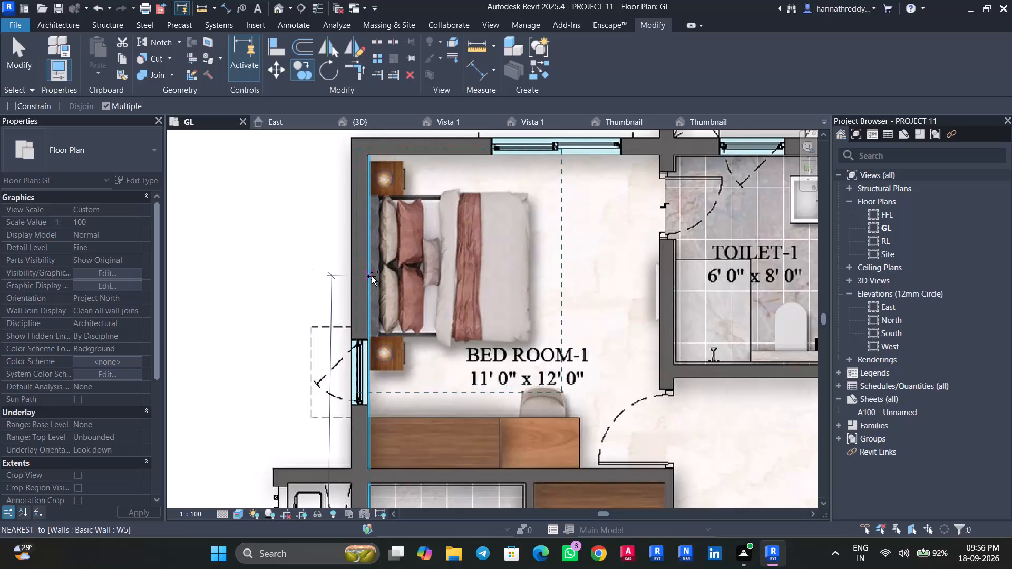
pyautogui.click(372, 275)
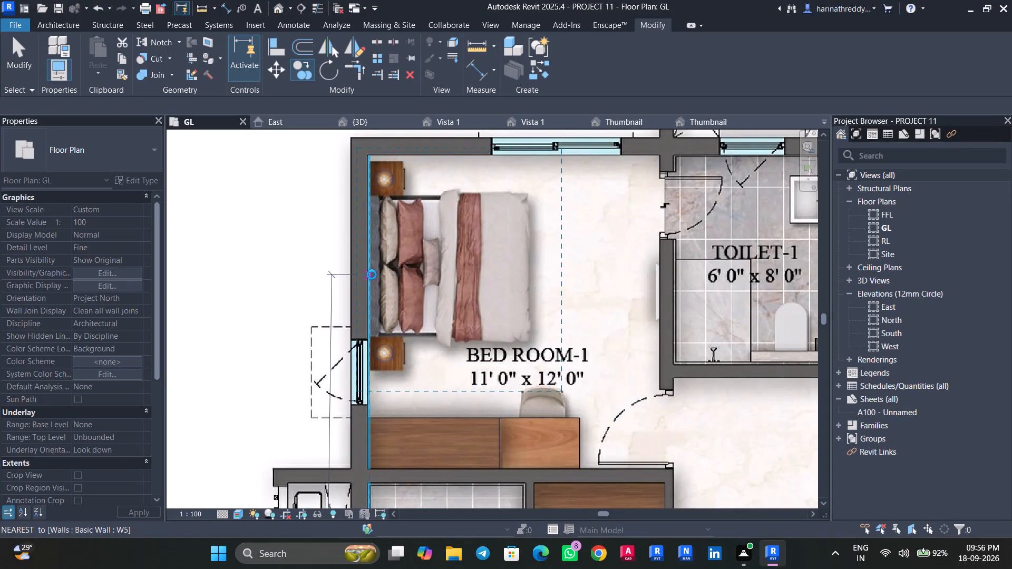
# Place a copy of the bed against the M.Bed Room side wall of Bed Room-2 in the 1992 Sft. flat.
pyautogui.scroll(-11, 372, 274)
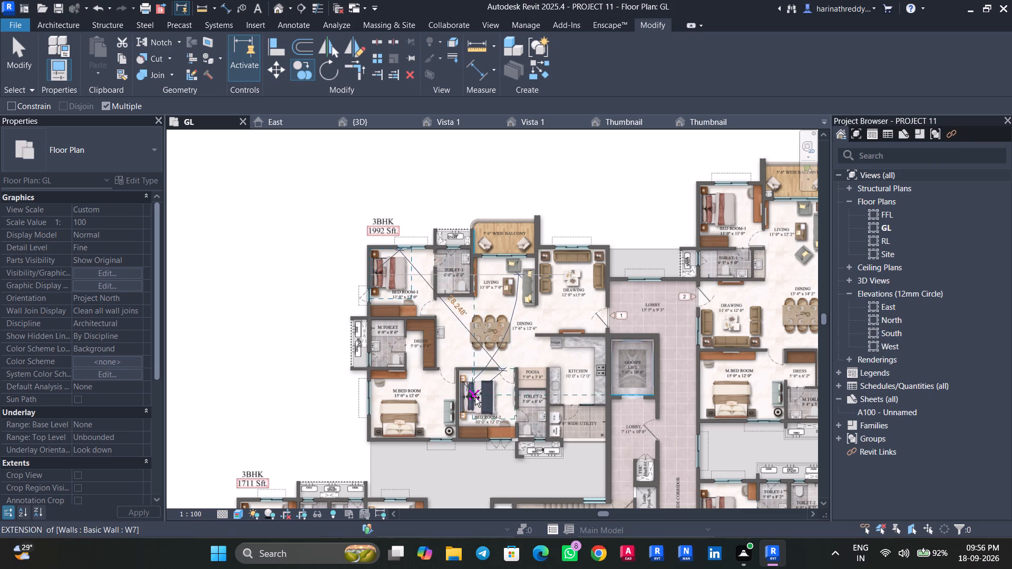
pyautogui.scroll(15, 473, 399)
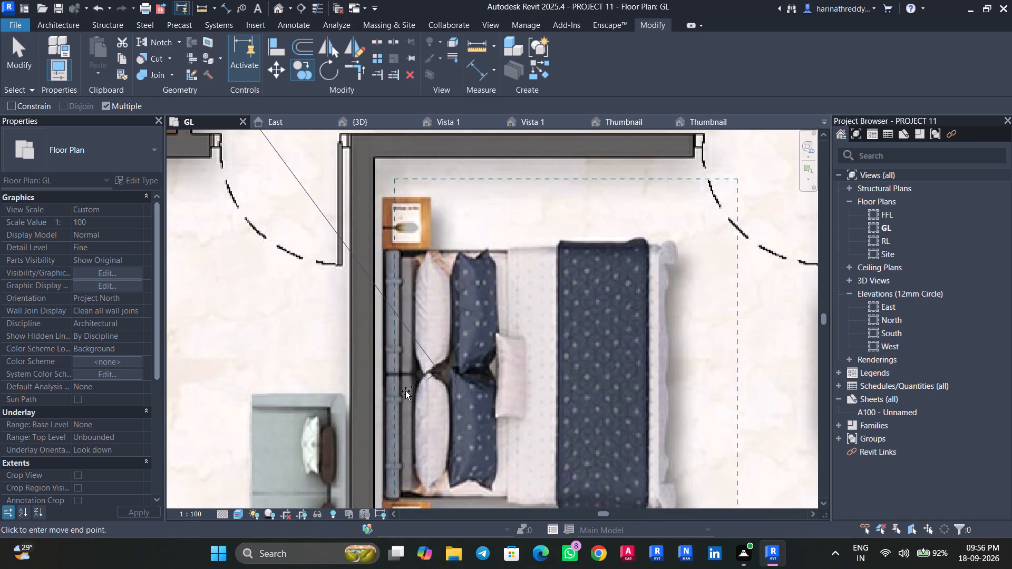
pyautogui.click(375, 374)
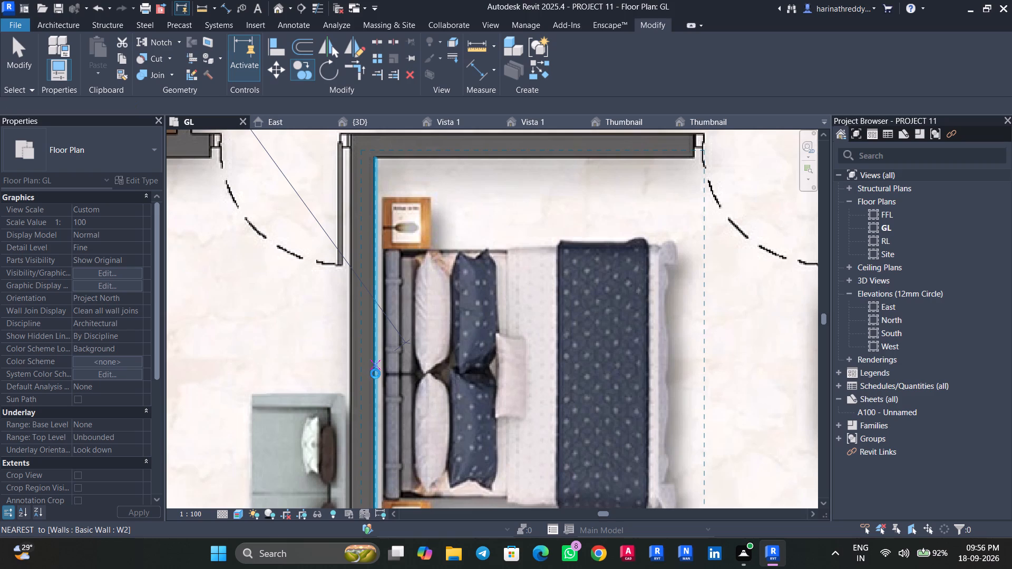
# Place another copy of the bed against the outer wall of Bed Room-1 in the 2001 Sft. flat, matching the plan image.
pyautogui.scroll(-9, 375, 374)
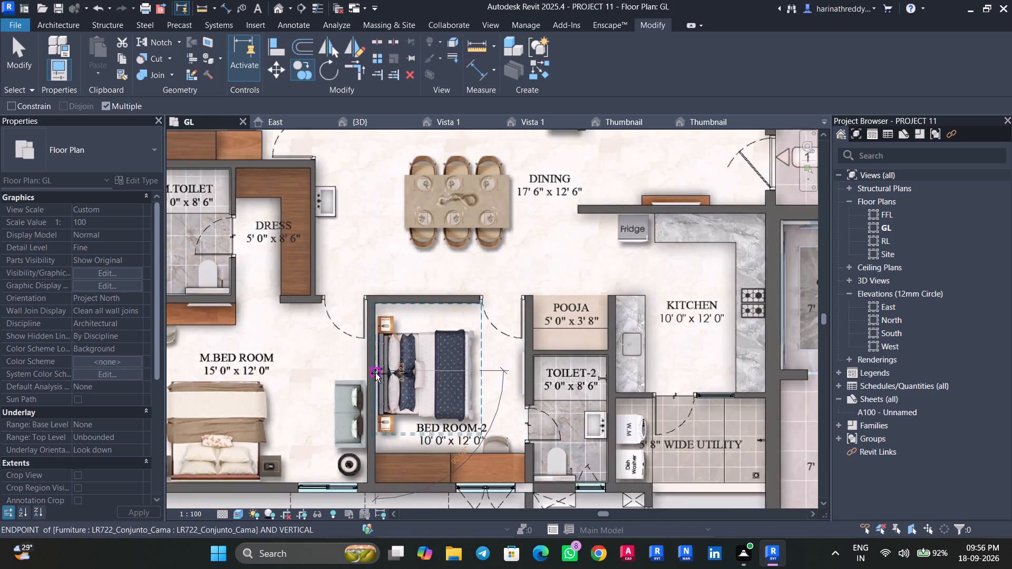
pyautogui.scroll(-4, 375, 373)
pyautogui.moveTo(550, 371); pyautogui.dragTo(460, 368, button='middle')
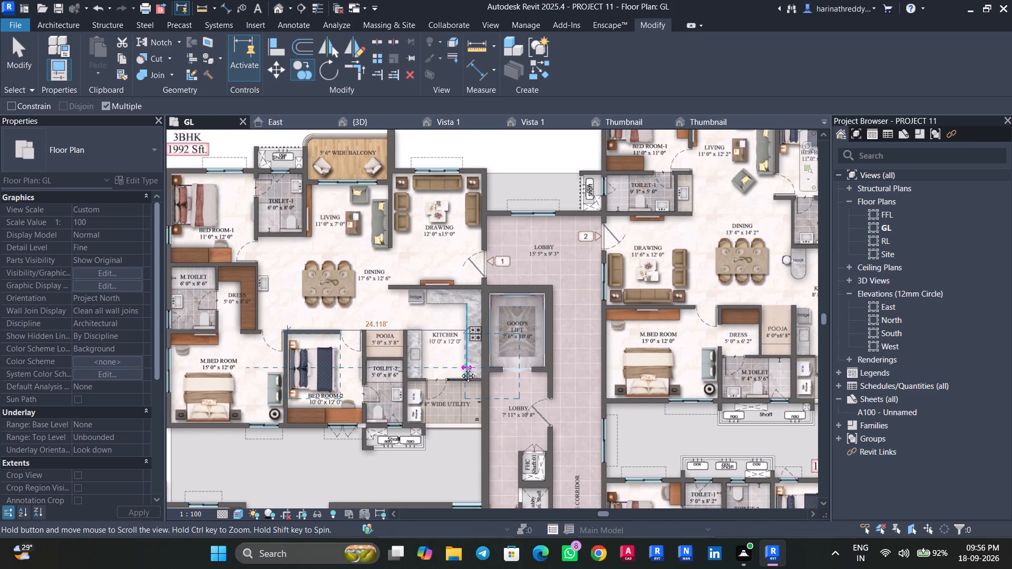
pyautogui.moveTo(460, 368); pyautogui.dragTo(400, 379, button='middle')
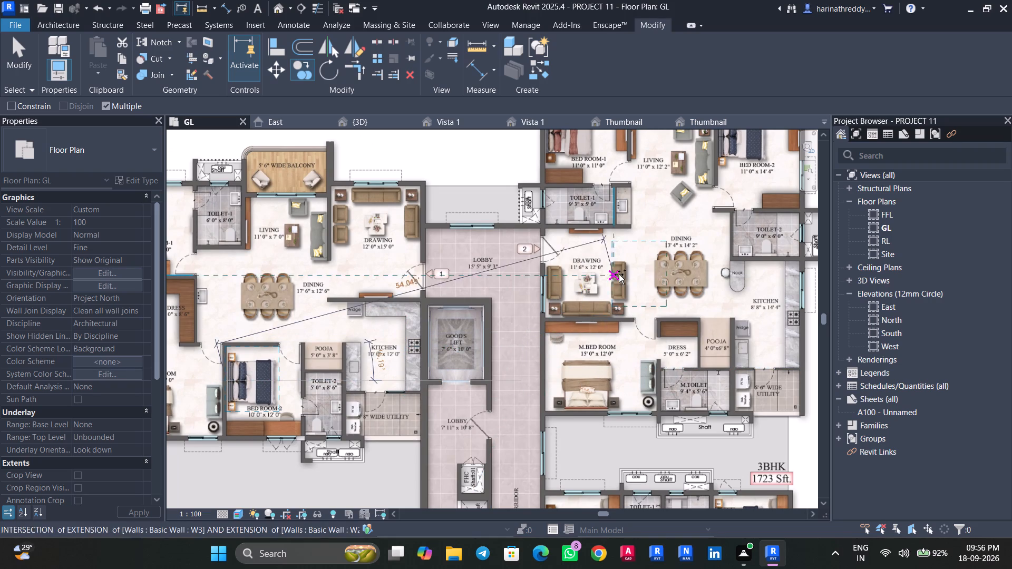
pyautogui.moveTo(619, 278); pyautogui.dragTo(513, 358, button='middle')
pyautogui.scroll(3, 465, 254)
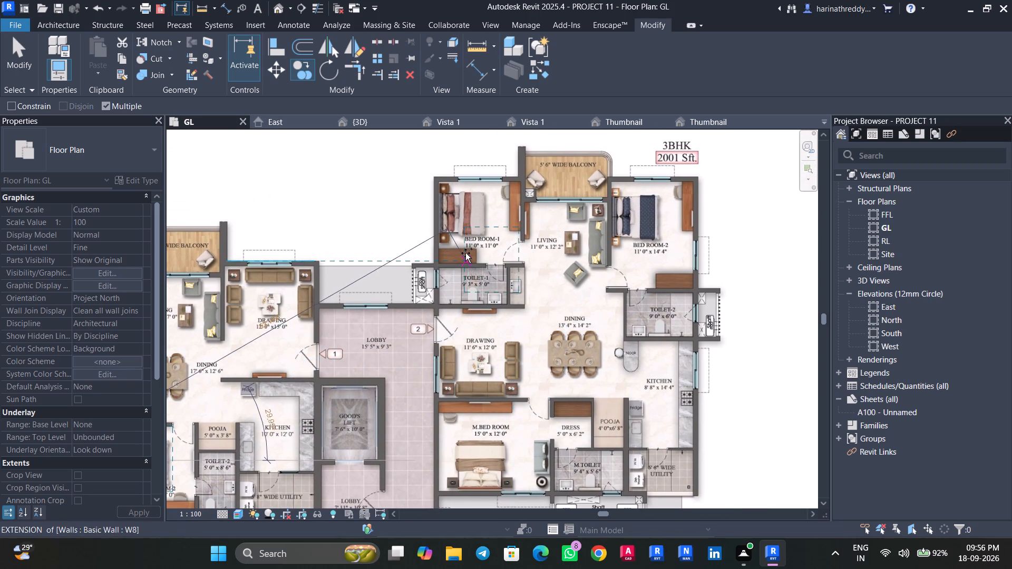
pyautogui.scroll(2, 465, 253)
pyautogui.moveTo(459, 229); pyautogui.dragTo(533, 346, button='middle')
pyautogui.scroll(2, 499, 300)
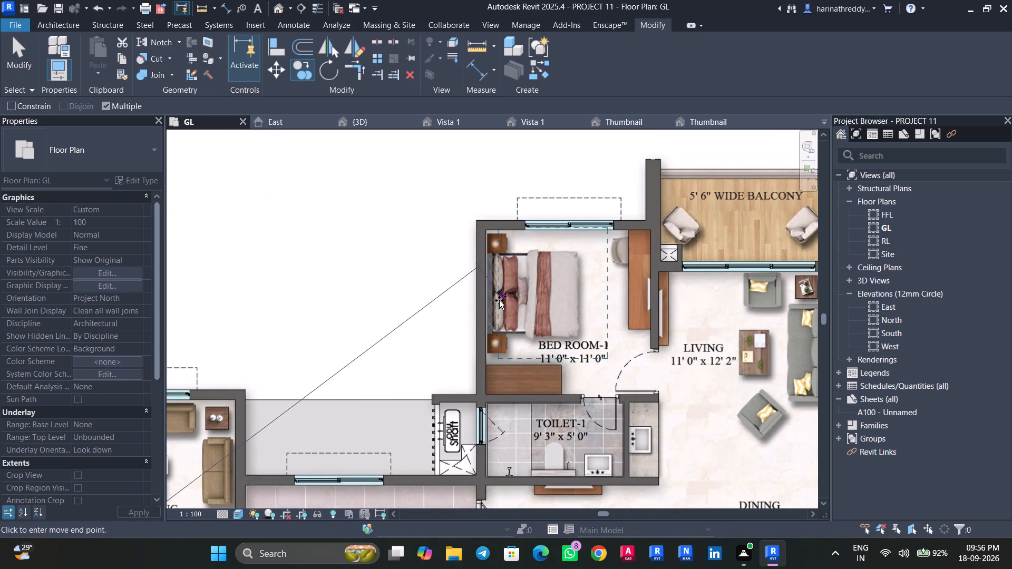
pyautogui.scroll(1, 499, 300)
pyautogui.click(481, 299)
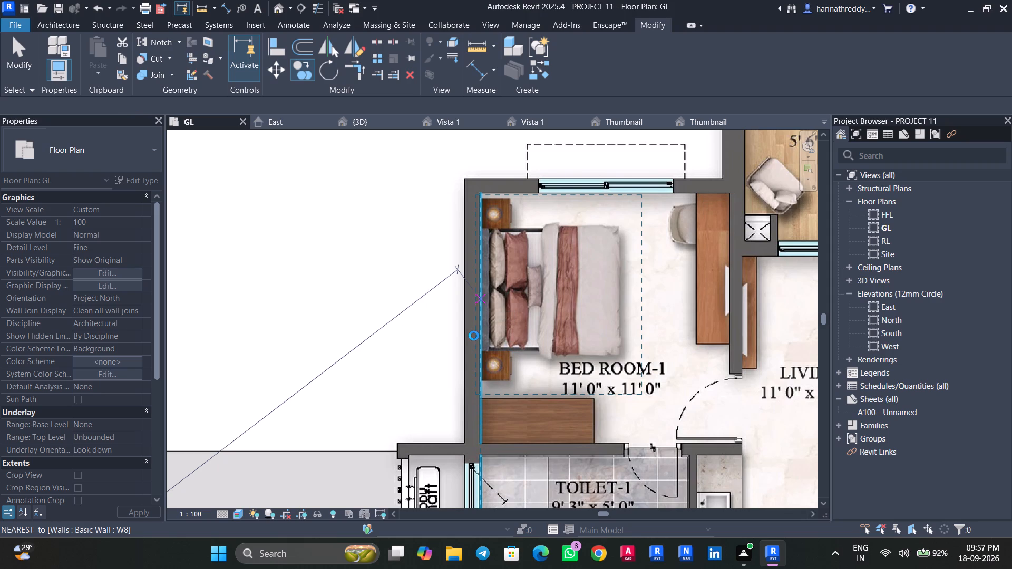
# Place another copy of the bed against the Living-side wall of Bed Room-2 in the 2001 Sft. flat.
pyautogui.scroll(-8, 449, 349)
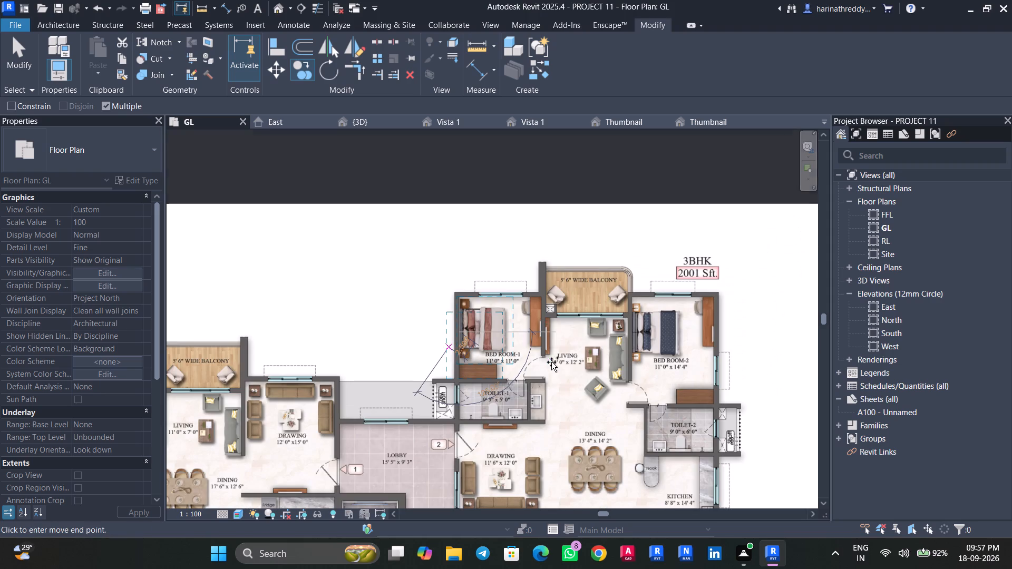
pyautogui.moveTo(574, 399); pyautogui.dragTo(521, 409, button='middle')
pyautogui.scroll(9, 576, 342)
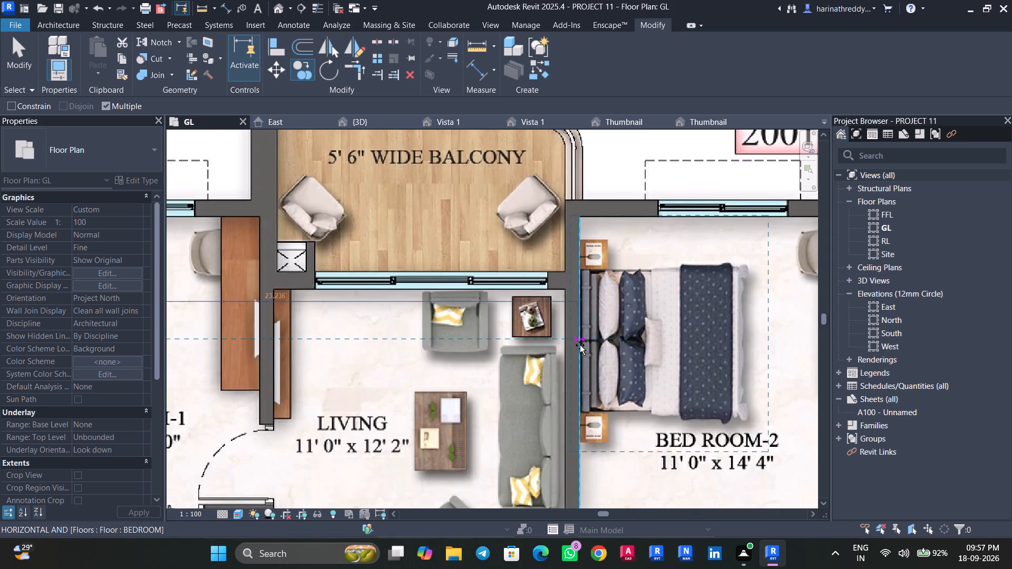
pyautogui.click(580, 345)
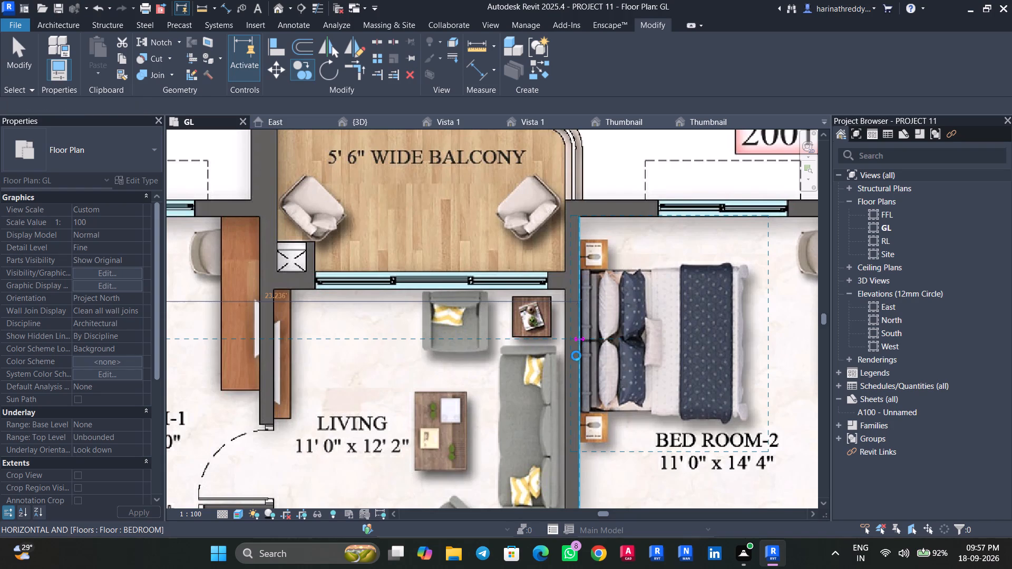
# Place another copy of the bed against the corridor wall of Bed Room-1 in the 1723 Sft. flat.
pyautogui.scroll(-11, 576, 356)
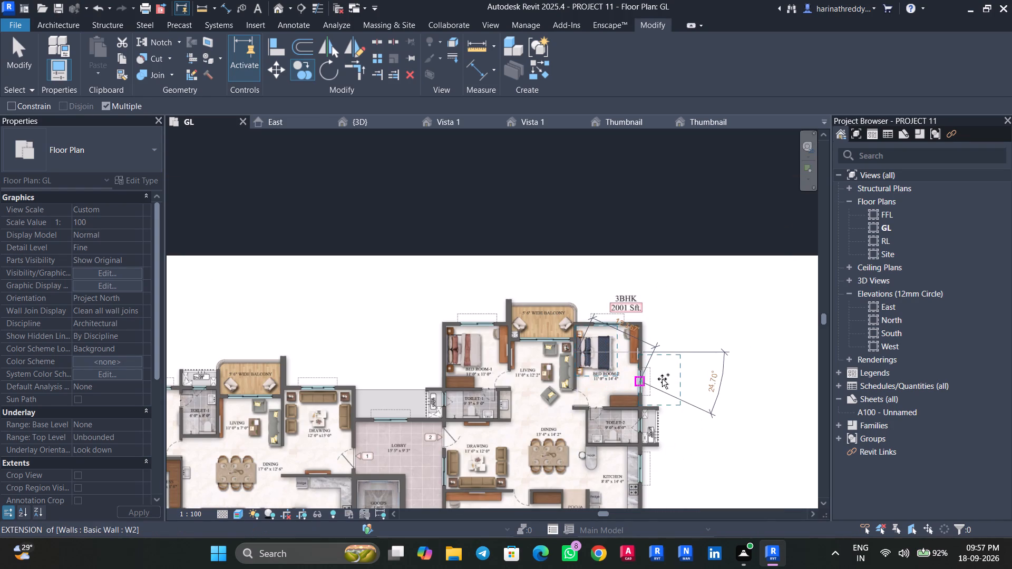
pyautogui.moveTo(709, 378); pyautogui.dragTo(695, 316, button='middle')
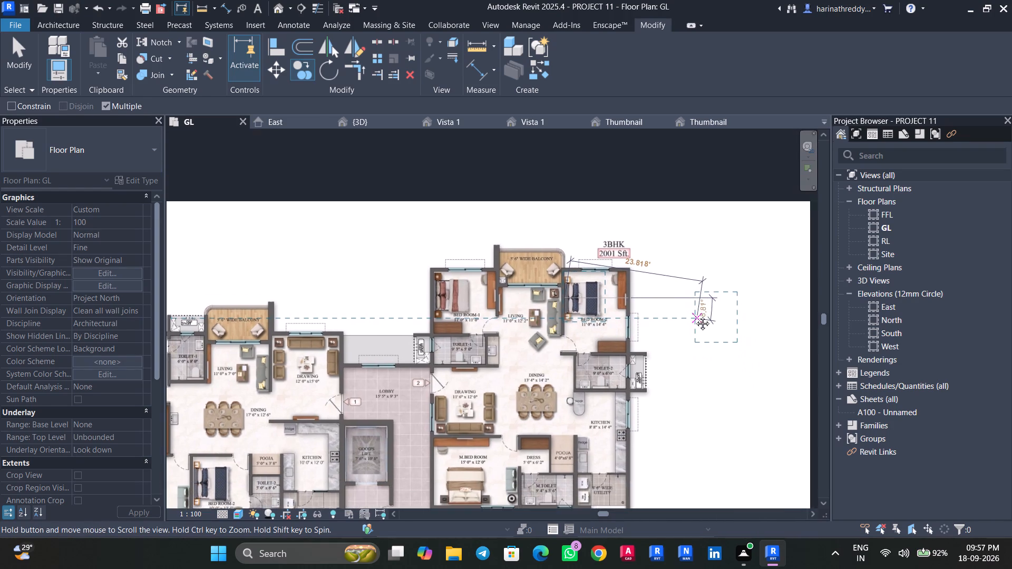
pyautogui.moveTo(695, 316); pyautogui.dragTo(694, 232, button='middle')
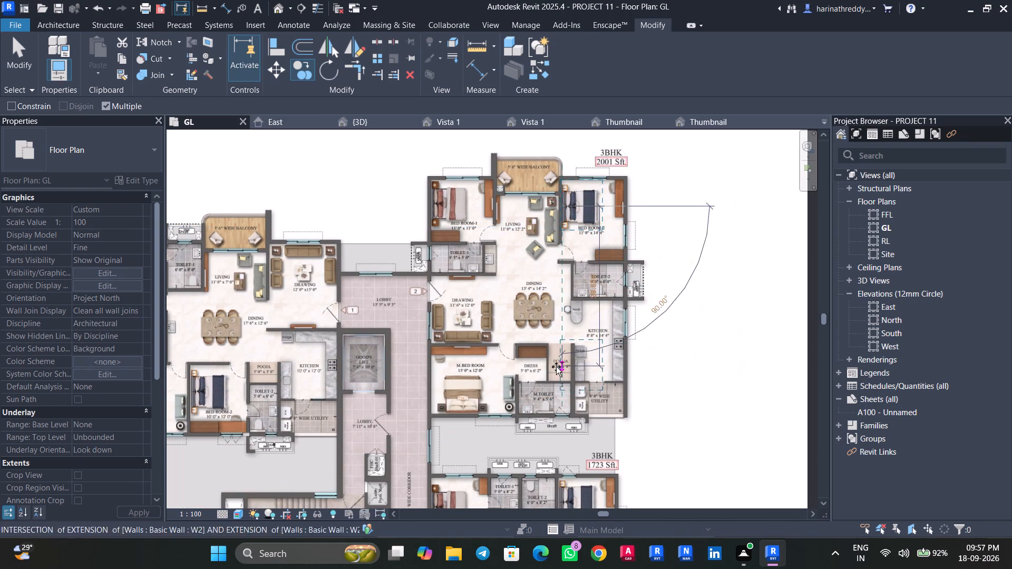
pyautogui.moveTo(542, 427); pyautogui.dragTo(562, 283, button='middle')
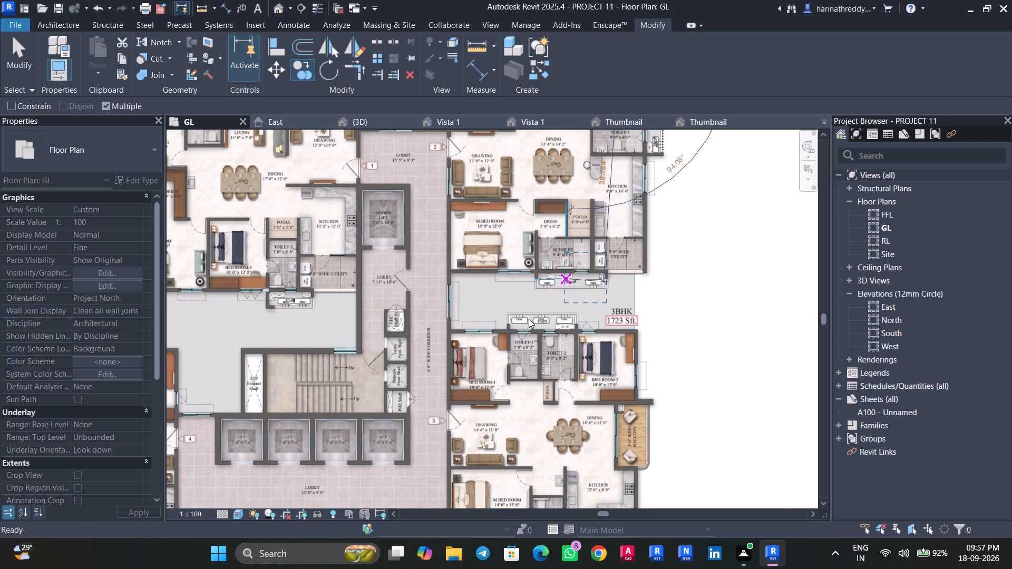
pyautogui.scroll(10, 468, 361)
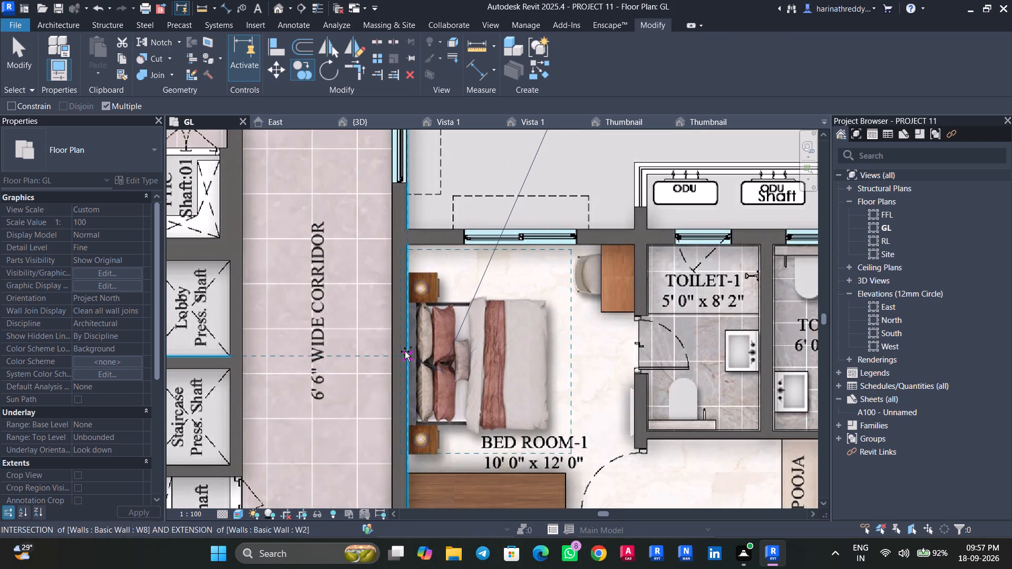
pyautogui.click(405, 352)
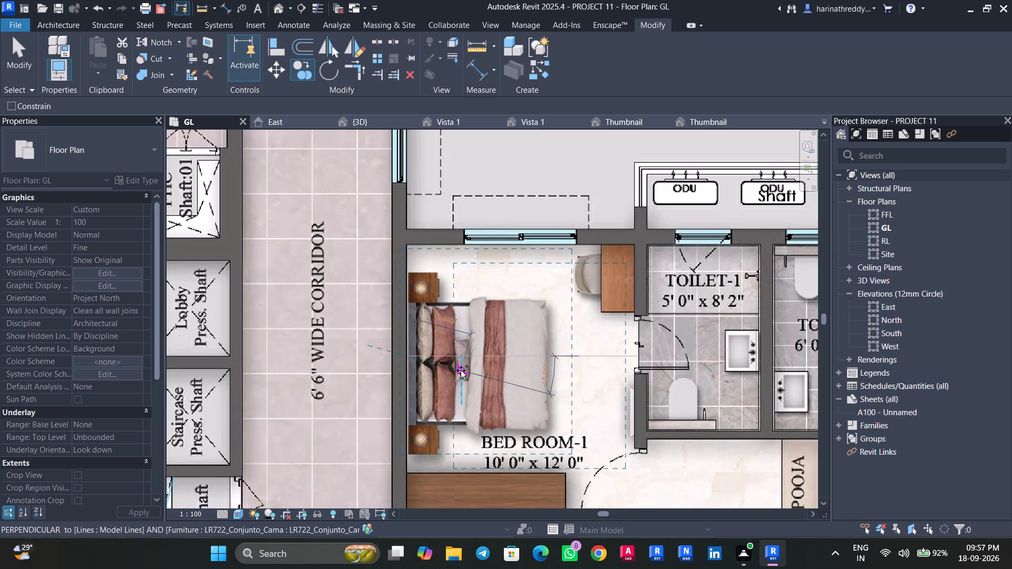
# Place another copy of the bed against the Toilet-2 wall of Bed Room-2 in the 1723 Sft. flat.
pyautogui.moveTo(553, 379); pyautogui.dragTo(532, 379, button='middle')
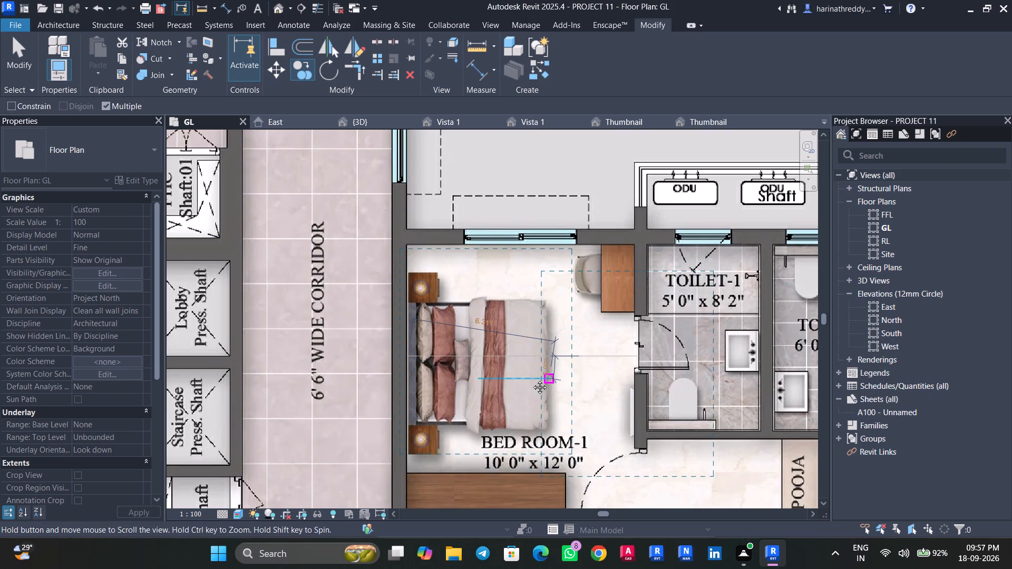
pyautogui.moveTo(532, 379); pyautogui.dragTo(382, 359, button='middle')
pyautogui.moveTo(648, 353); pyautogui.dragTo(526, 356, button='middle')
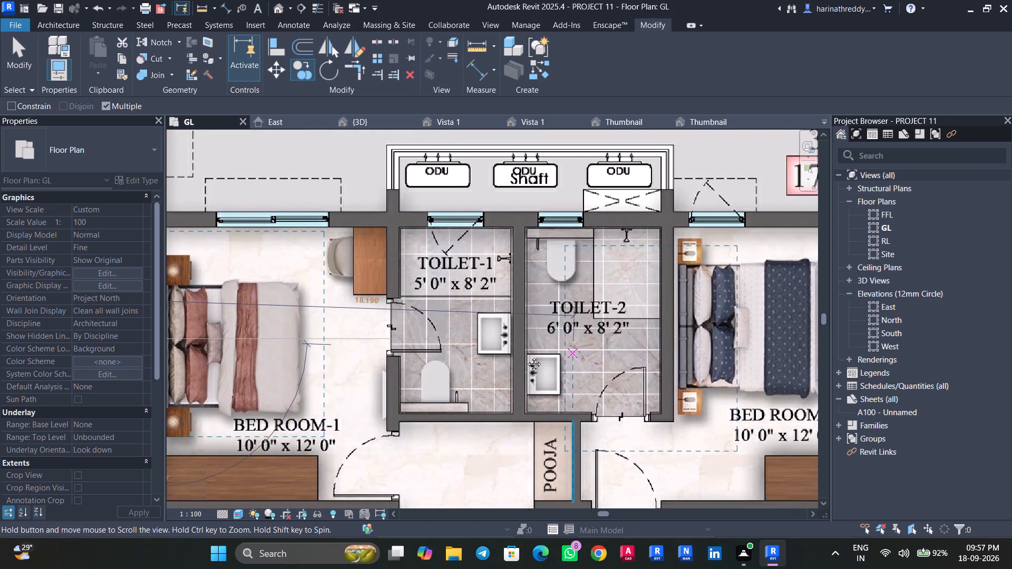
pyautogui.moveTo(526, 356); pyautogui.dragTo(458, 360, button='middle')
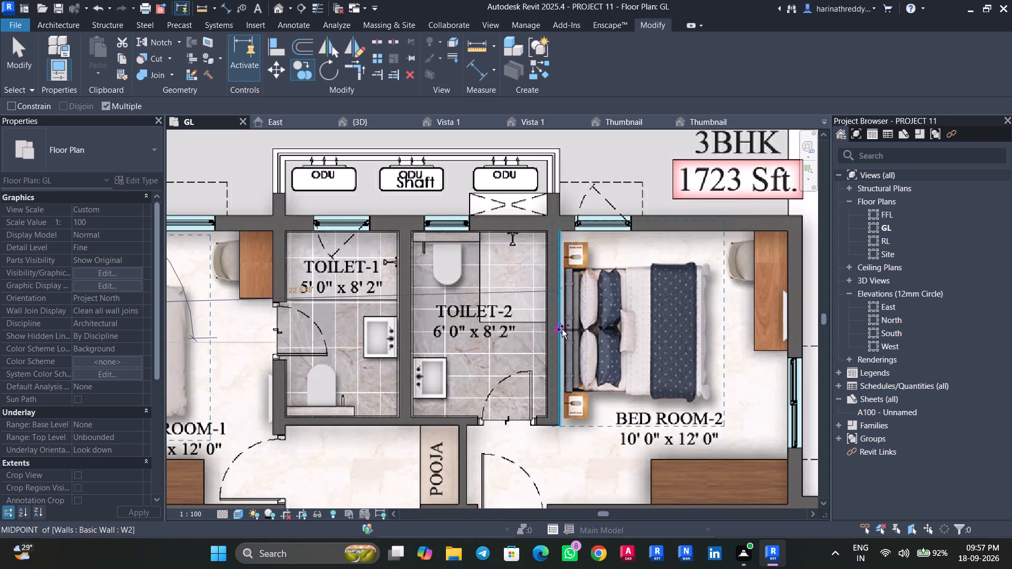
pyautogui.click(563, 332)
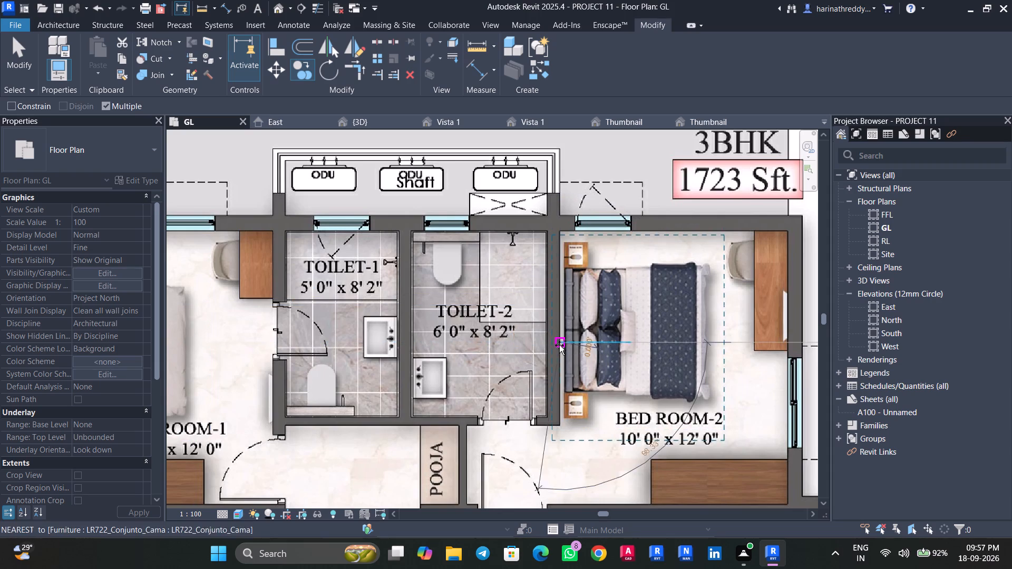
# Place another copy of the bed against the Toilet-1 wall of Bed Room-2 in the 1858 Sft. flat.
pyautogui.scroll(-12, 559, 345)
pyautogui.moveTo(570, 355); pyautogui.dragTo(577, 265, button='middle')
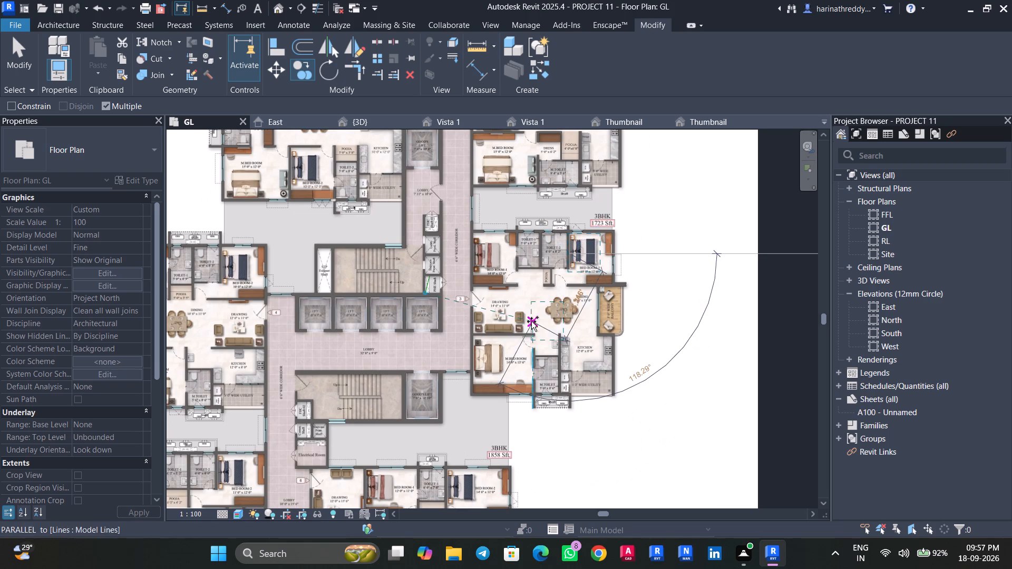
pyautogui.moveTo(534, 406); pyautogui.dragTo(551, 293, button='middle')
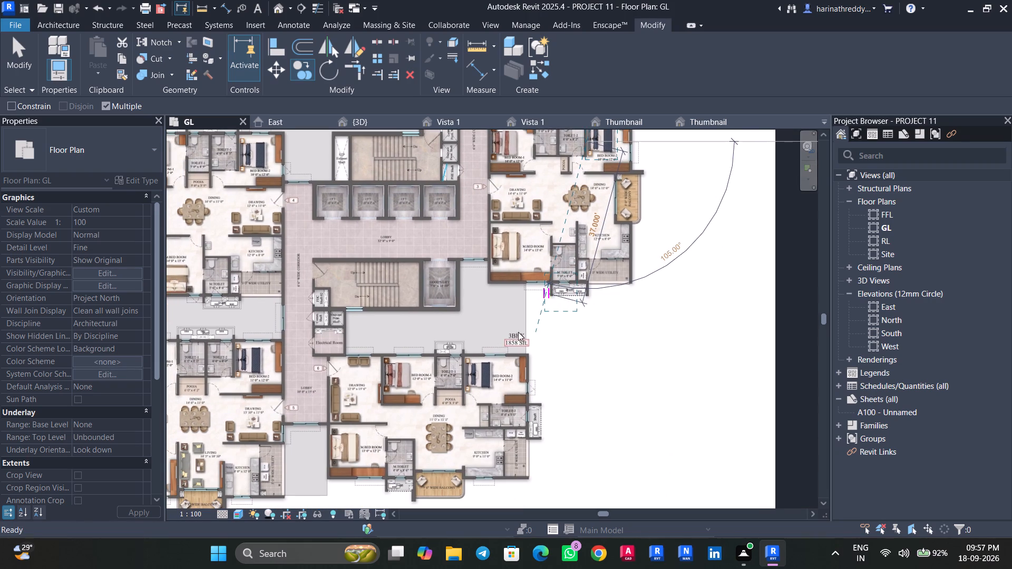
pyautogui.scroll(14, 465, 379)
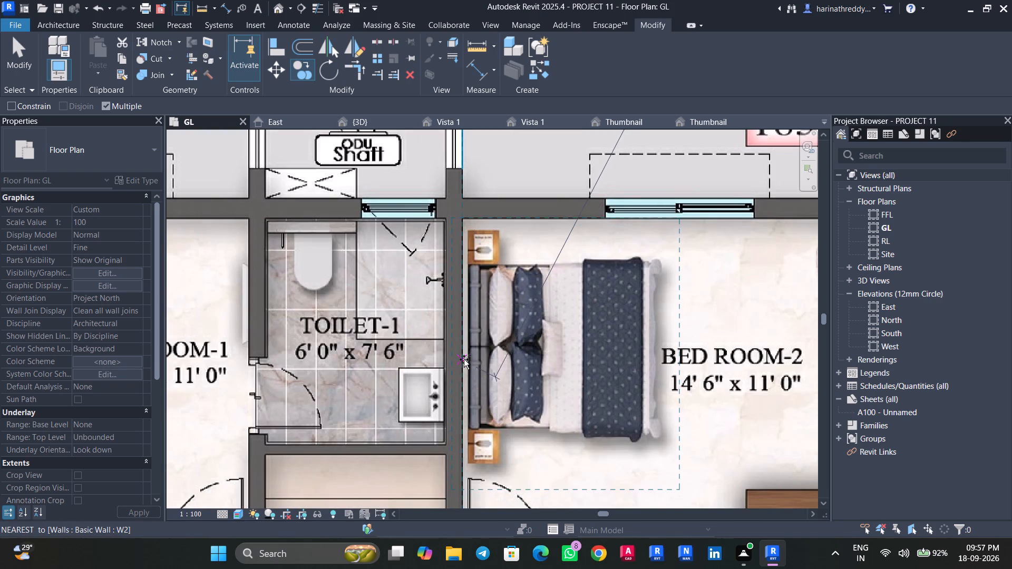
pyautogui.click(464, 365)
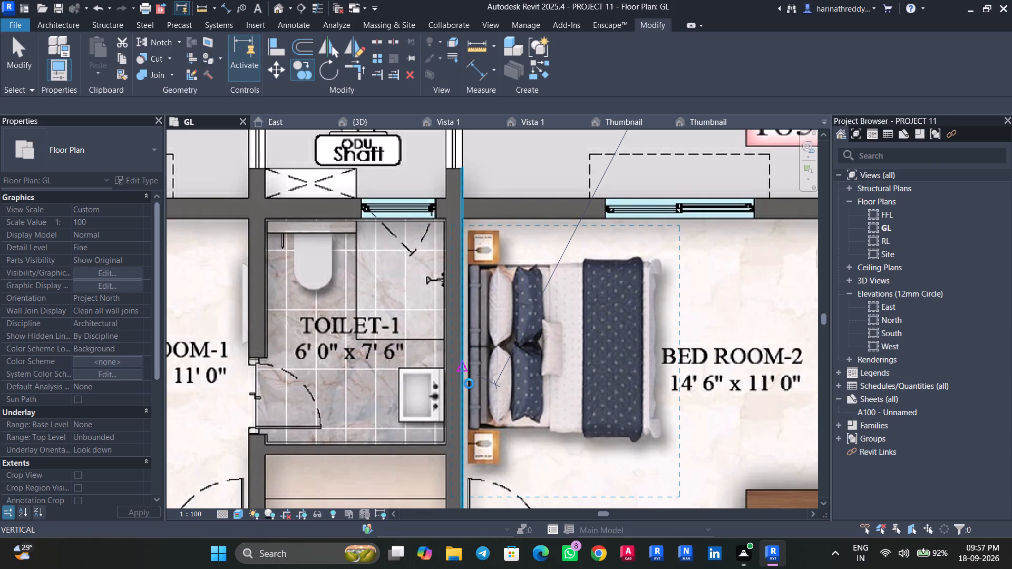
# Place the last copy of the bed against the Drawing-side wall of Bed Room-1 in the 1858 Sft. flat and end copying.
pyautogui.scroll(-4, 384, 384)
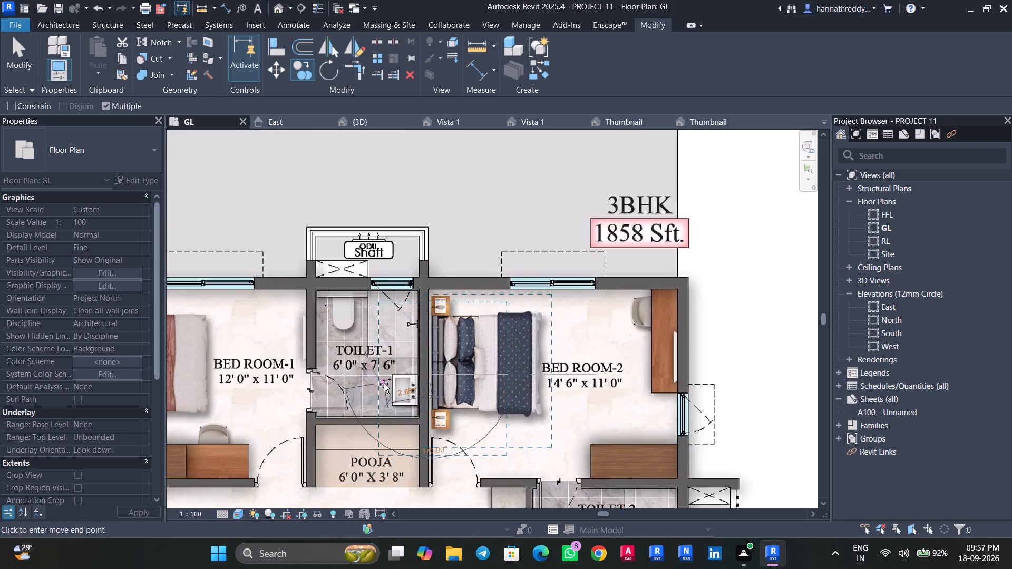
pyautogui.scroll(-3, 384, 384)
pyautogui.moveTo(265, 372); pyautogui.dragTo(367, 357, button='middle')
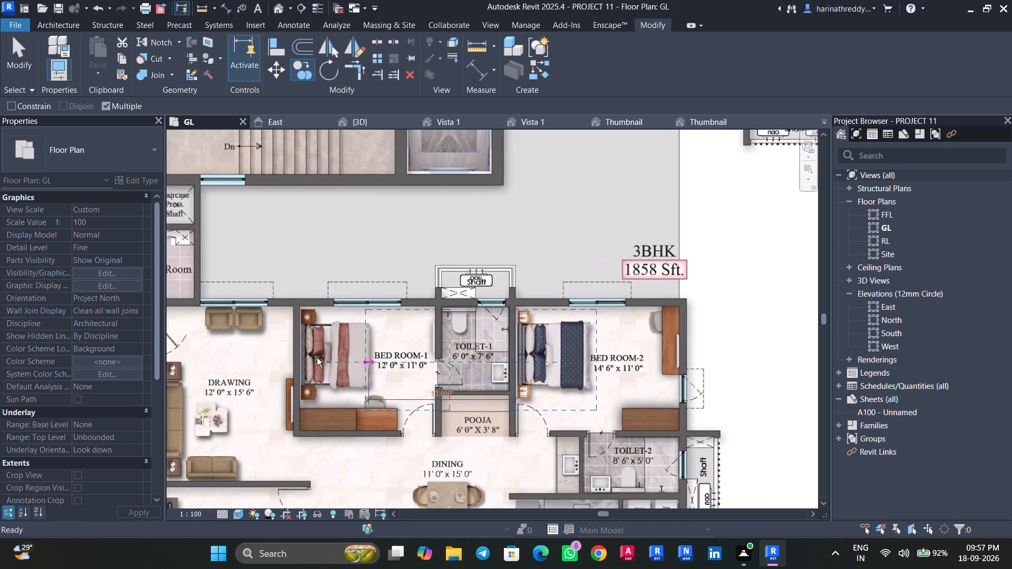
pyautogui.scroll(3, 312, 356)
pyautogui.scroll(-1, 312, 356)
pyautogui.scroll(1, 312, 356)
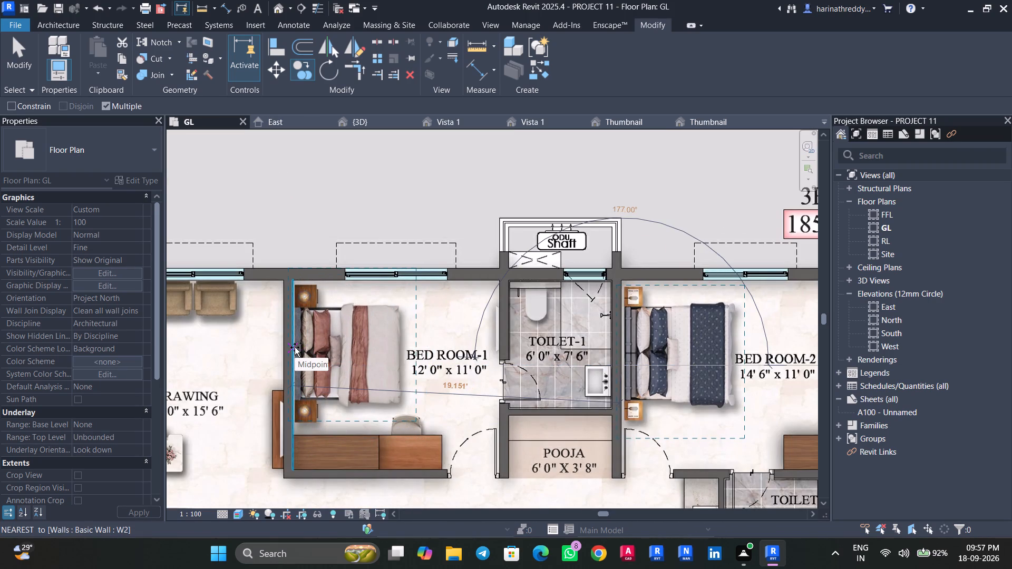
pyautogui.click(293, 352)
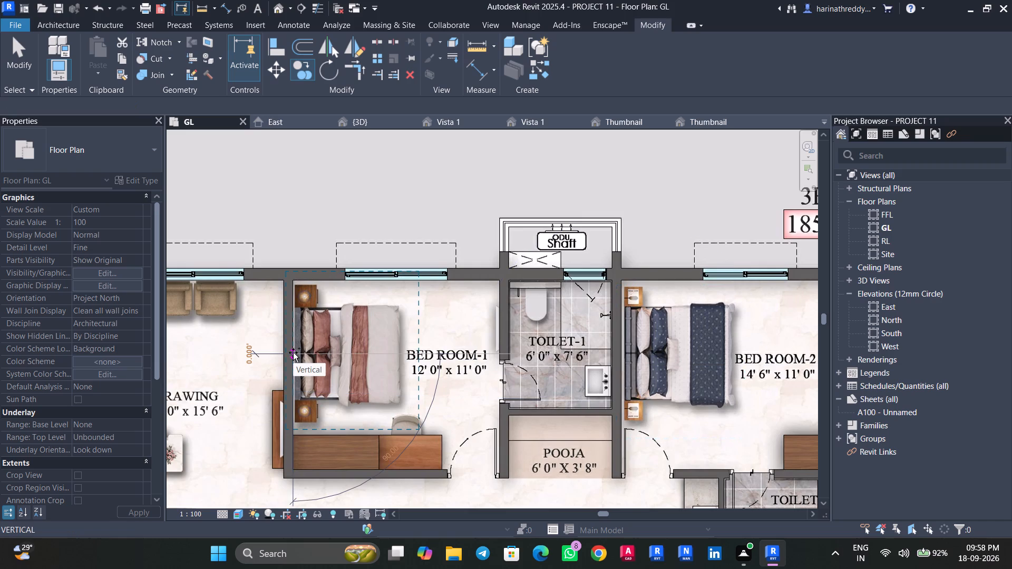
pyautogui.press('Escape')
pyautogui.press('Escape')
pyautogui.press('Escape')
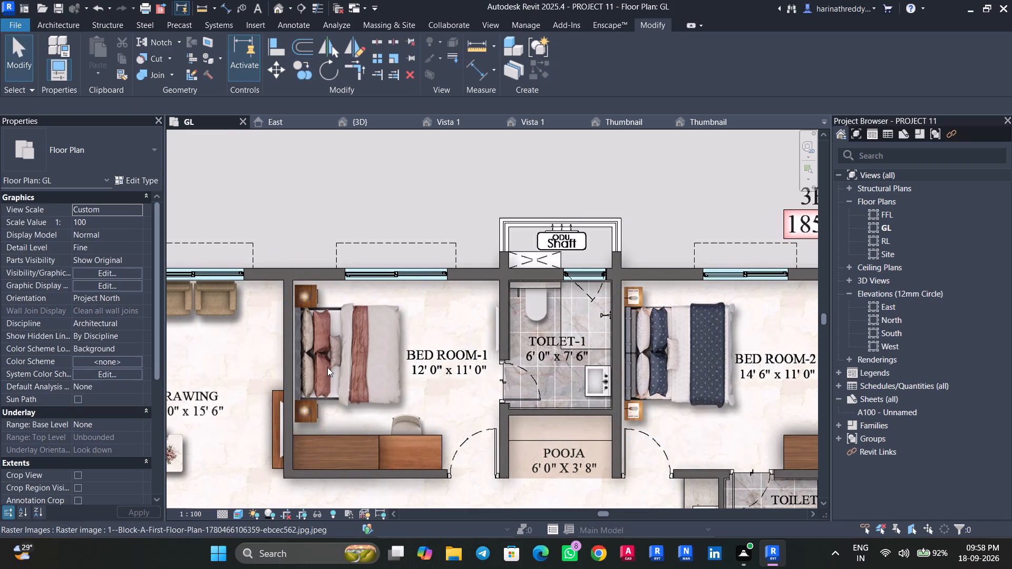
# Copy the double bed from the 12' 0" x 12' 0" M.Bed Room to the light-well-side wall of the 13' 0" x 12' 2" M.Bed Room.
pyautogui.scroll(-12, 328, 369)
pyautogui.scroll(8, 332, 396)
pyautogui.moveTo(332, 397); pyautogui.dragTo(424, 345, button='middle')
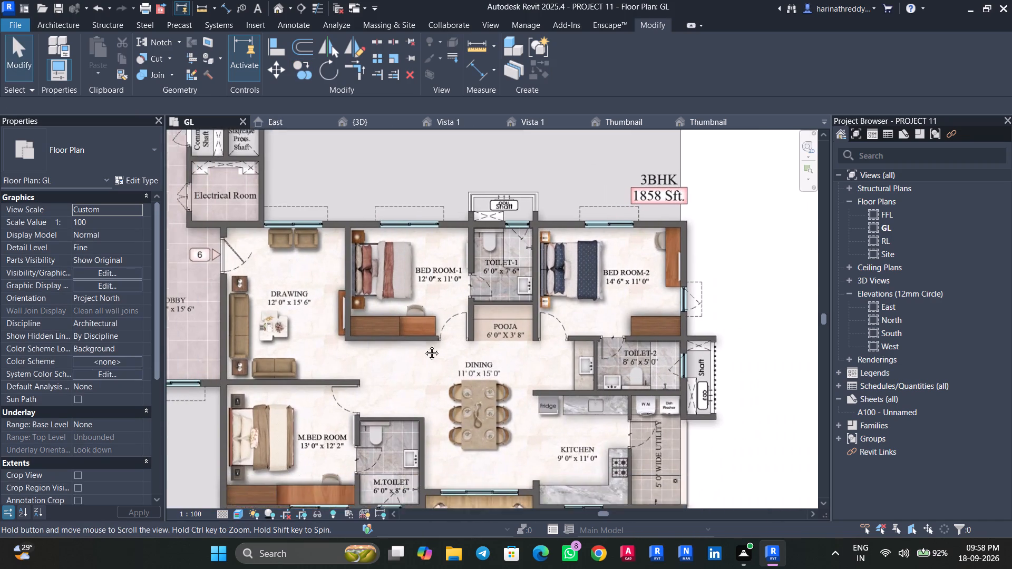
pyautogui.moveTo(424, 345); pyautogui.dragTo(502, 324, button='middle')
pyautogui.scroll(-8, 502, 324)
pyautogui.scroll(10, 358, 358)
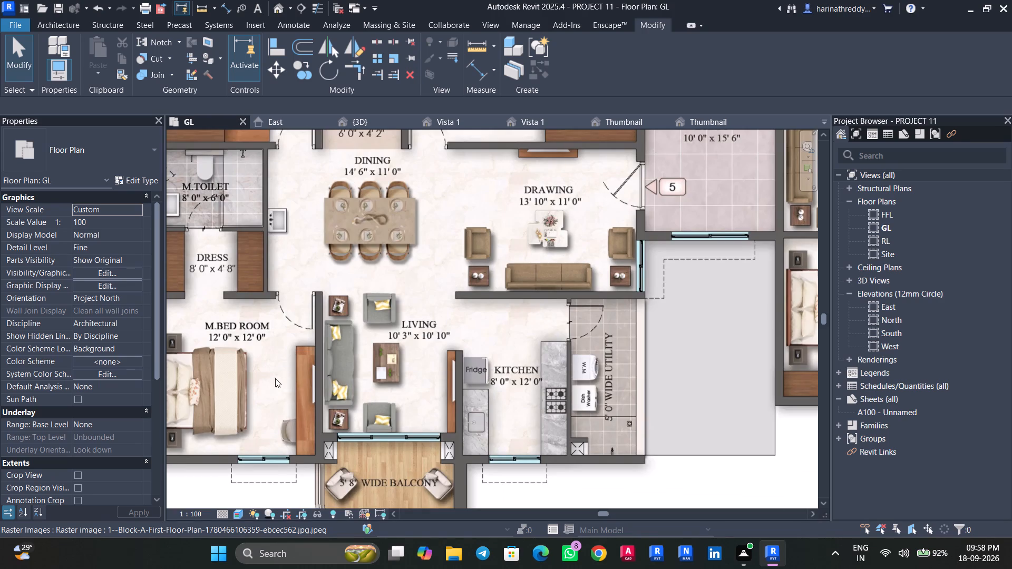
pyautogui.moveTo(268, 379); pyautogui.dragTo(334, 369, button='middle')
pyautogui.press('Tab')
pyautogui.click(299, 374)
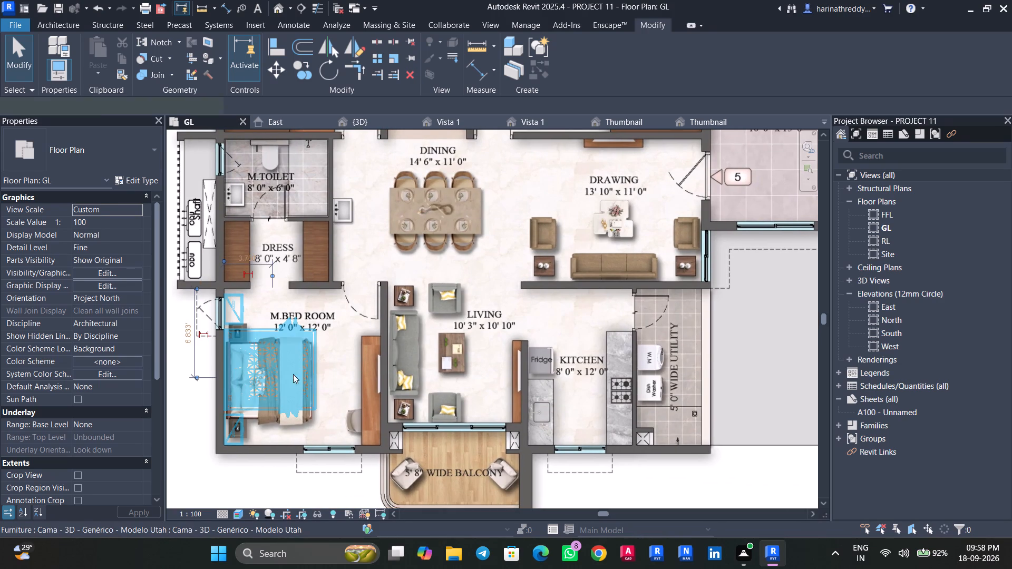
pyautogui.click(305, 73)
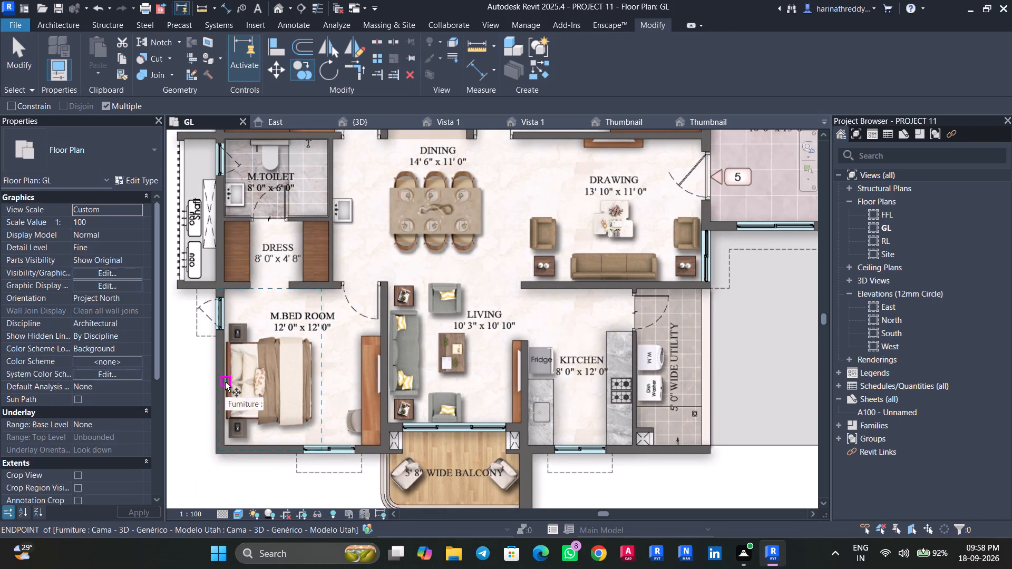
pyautogui.click(225, 382)
pyautogui.scroll(-8, 435, 370)
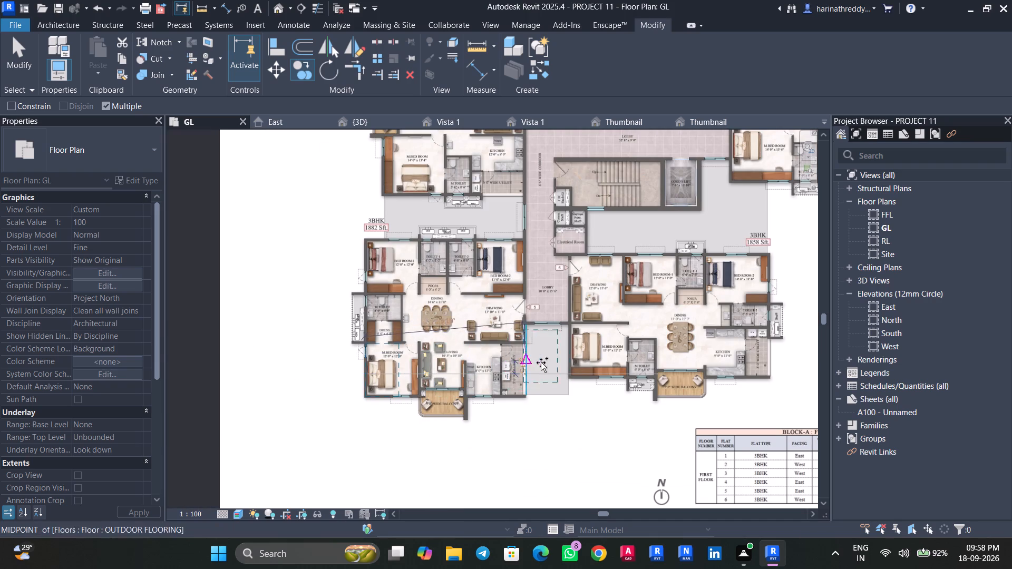
pyautogui.scroll(15, 573, 351)
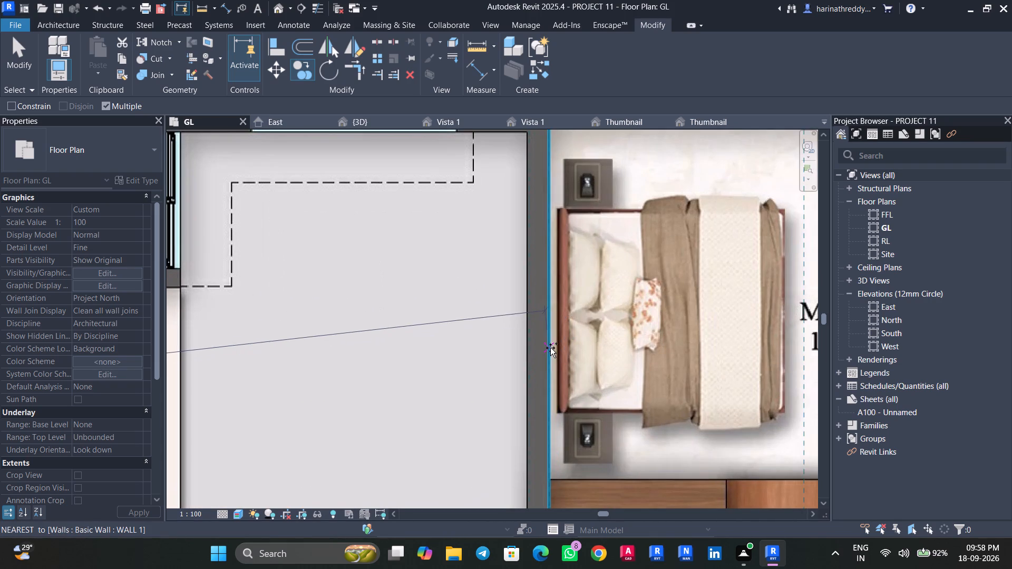
pyautogui.scroll(-4, 550, 348)
pyautogui.click(550, 348)
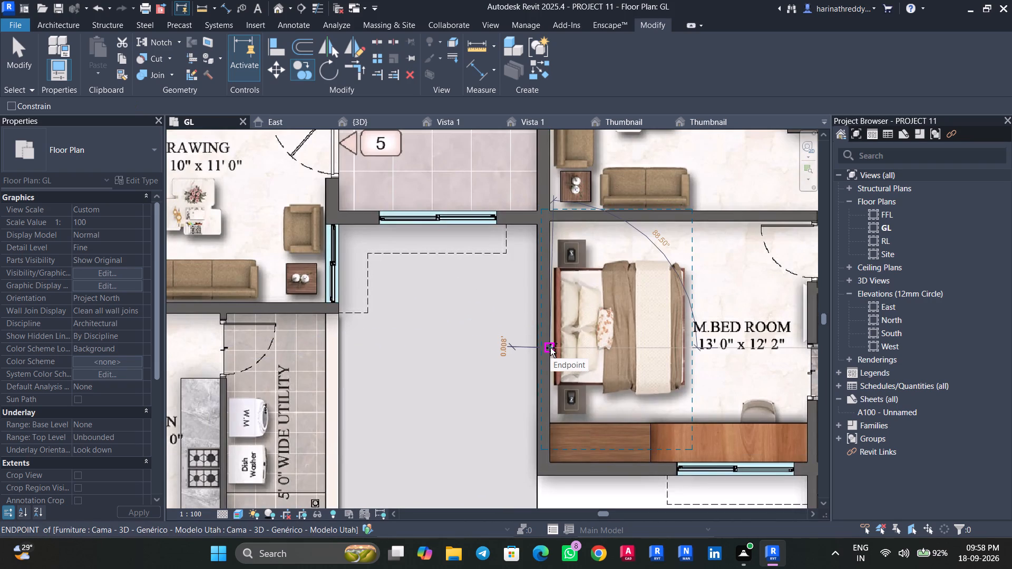
pyautogui.press('Escape')
pyautogui.press('Escape')
pyautogui.press('Escape')
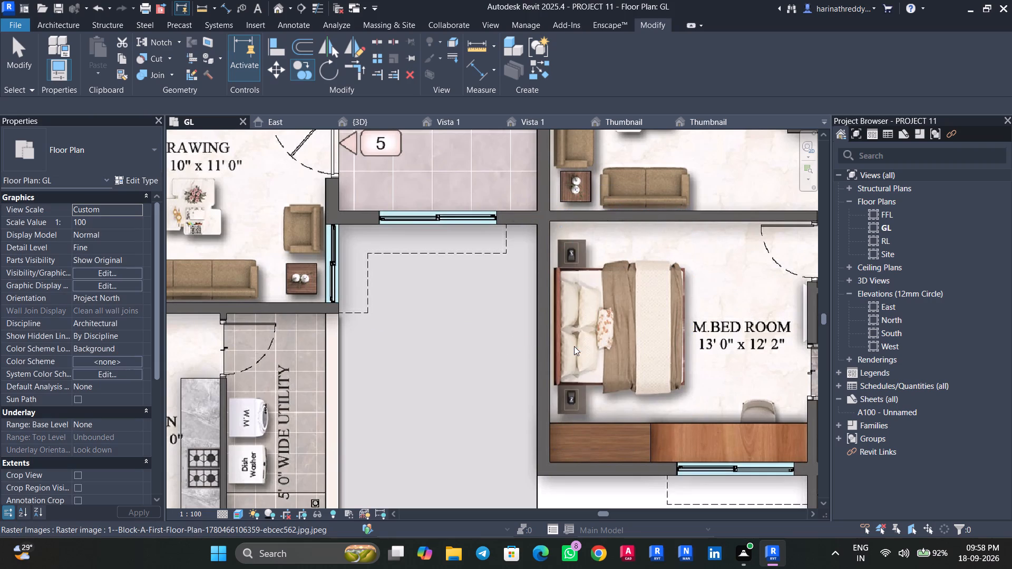
# Nudge the copied bed slightly down the wall of the 13' 0" x 12' 2" M.Bed Room, away from the Drawing side.
pyautogui.press('Tab')
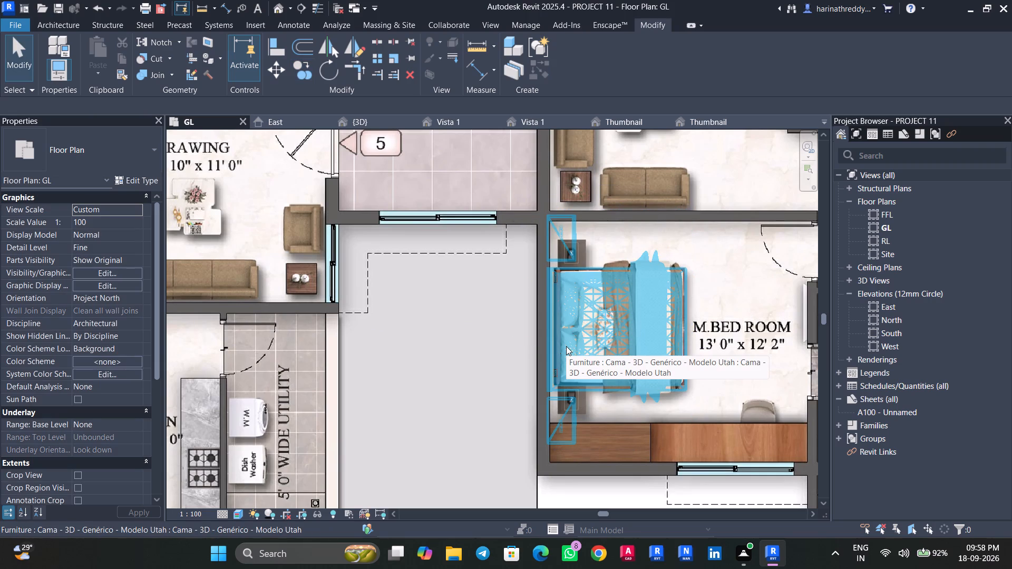
pyautogui.click(566, 346)
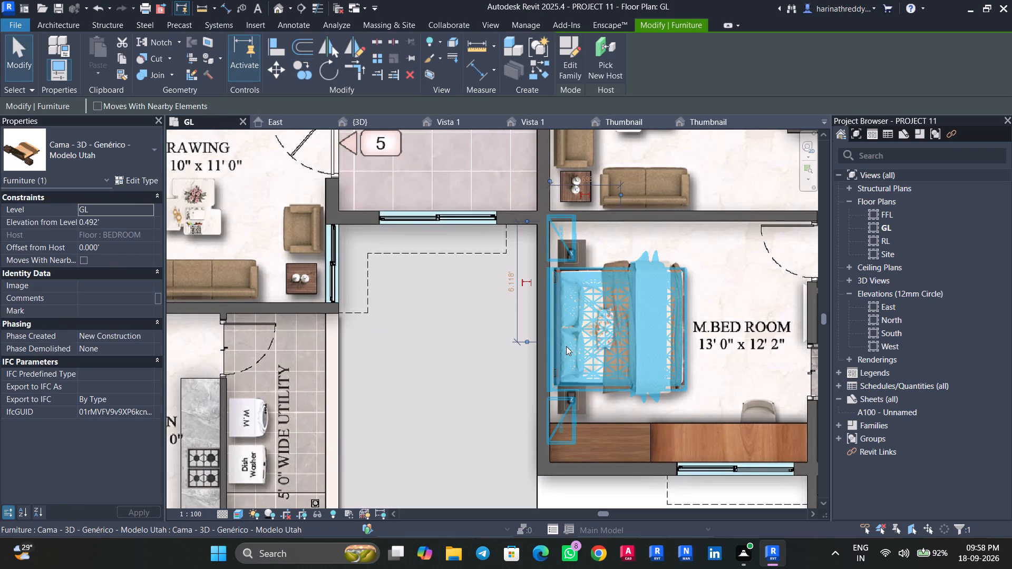
pyautogui.press('Down')
pyautogui.press('Down')
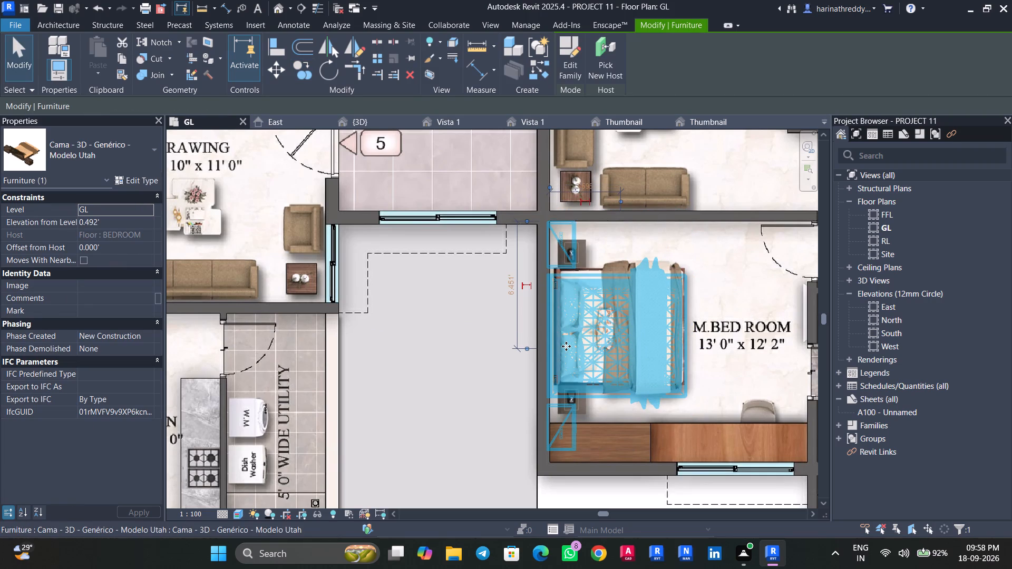
pyautogui.press('Down')
pyautogui.press('Up')
pyautogui.scroll(-4, 566, 346)
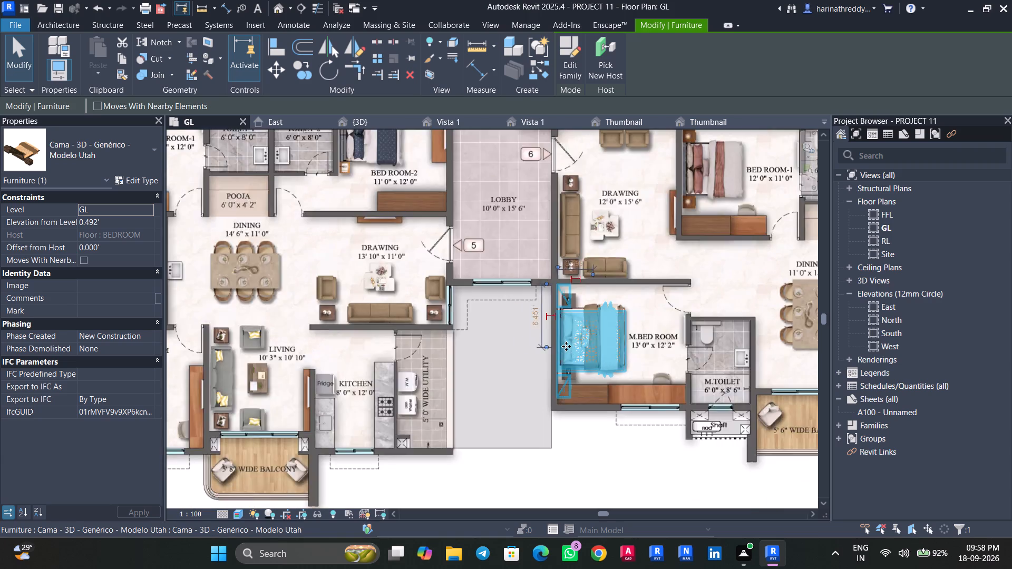
pyautogui.scroll(-7, 566, 346)
pyautogui.moveTo(639, 342); pyautogui.dragTo(605, 377, button='middle')
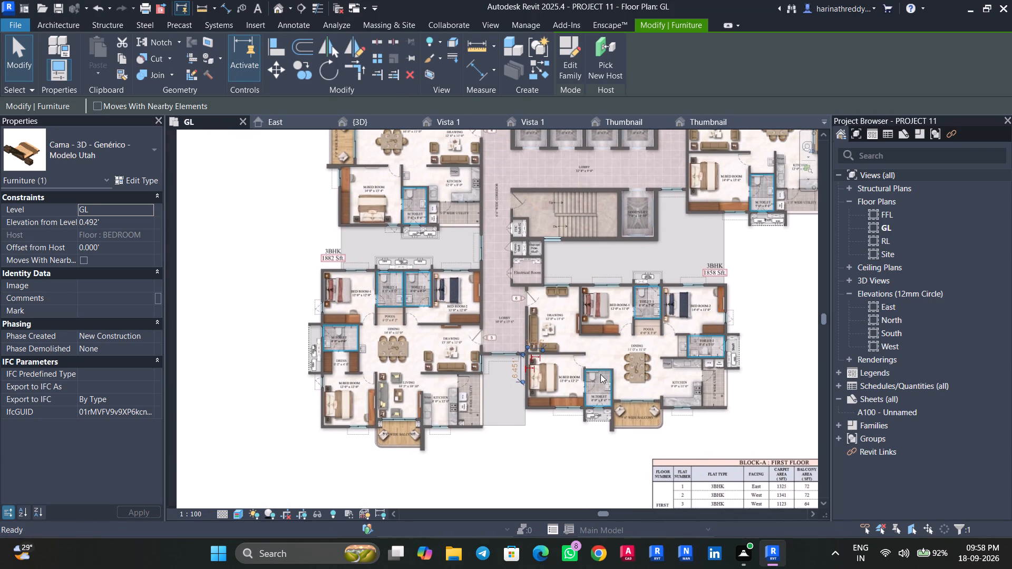
pyautogui.press('Escape')
# Copy this bed to the lobby-side wall of the 14' 0" x 13' 6" M.Bed Room, over the bed in the plan image.
pyautogui.click(539, 380)
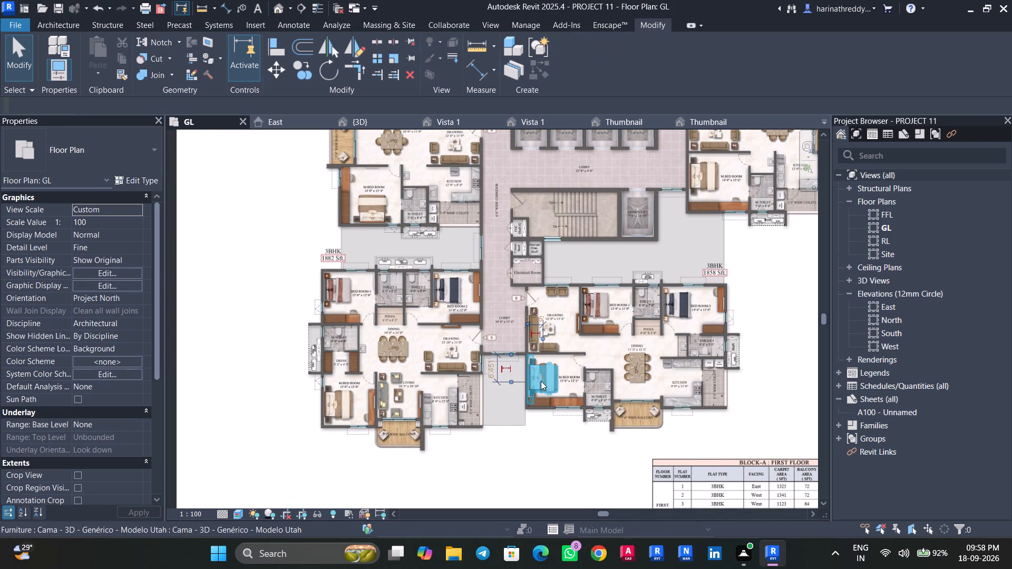
pyautogui.click(298, 73)
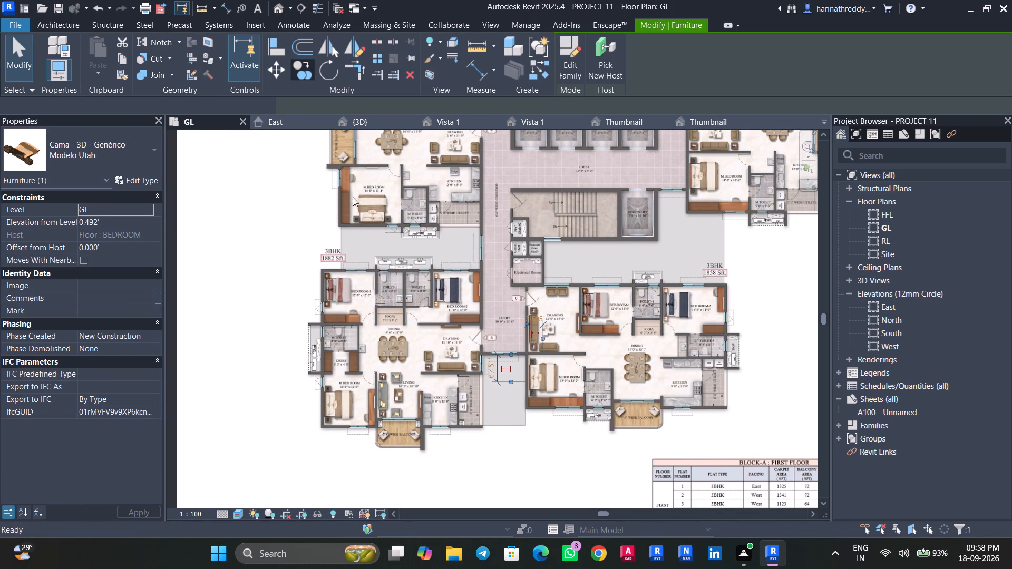
pyautogui.scroll(10, 519, 371)
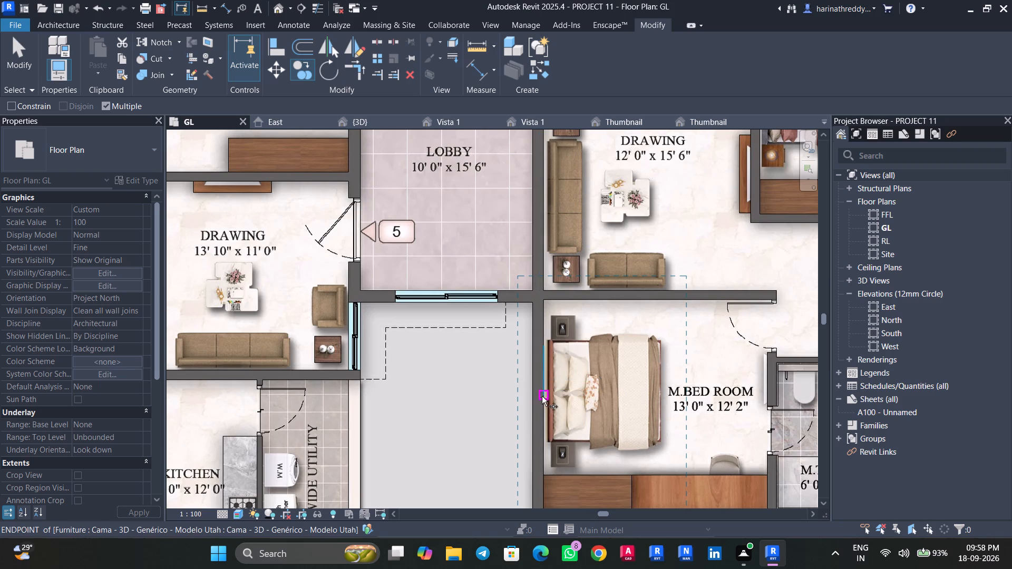
pyautogui.click(543, 398)
pyautogui.scroll(-13, 543, 398)
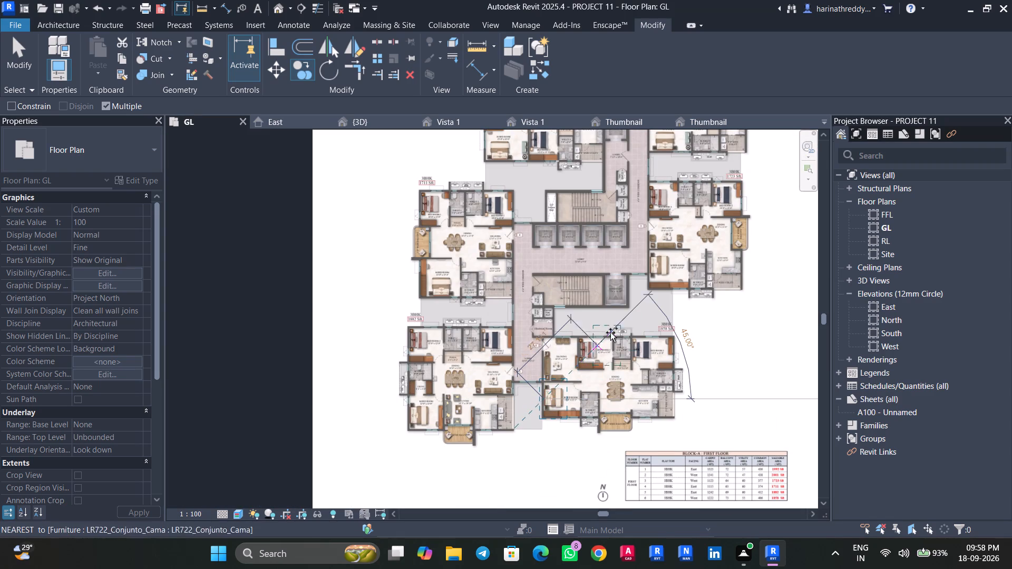
pyautogui.scroll(10, 668, 263)
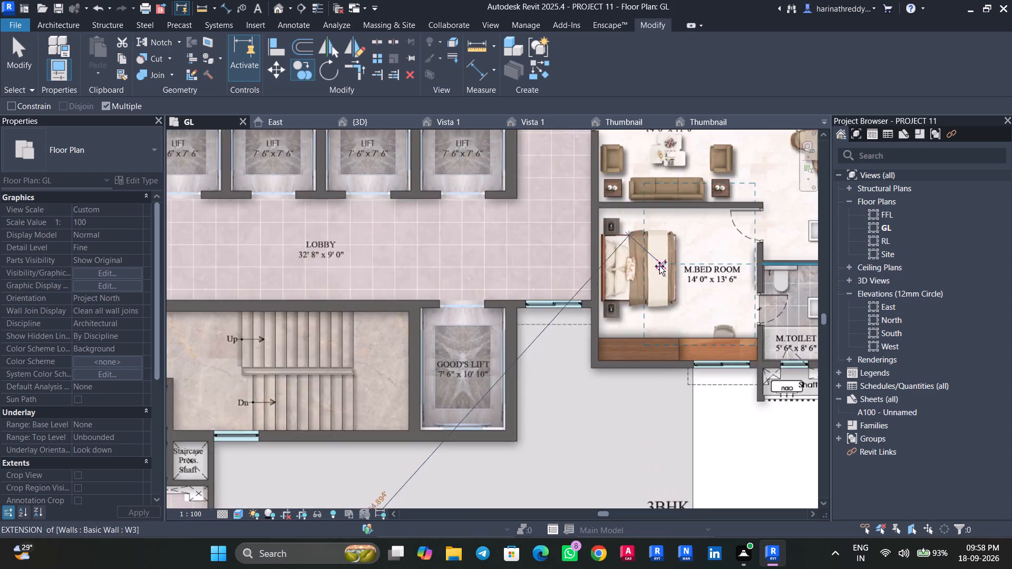
pyautogui.scroll(4, 659, 266)
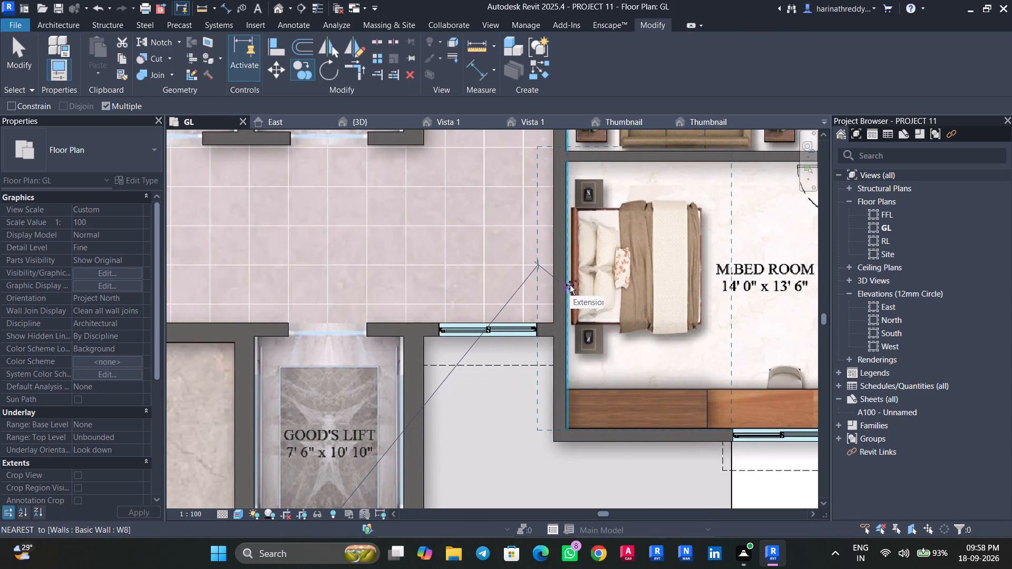
pyautogui.click(570, 285)
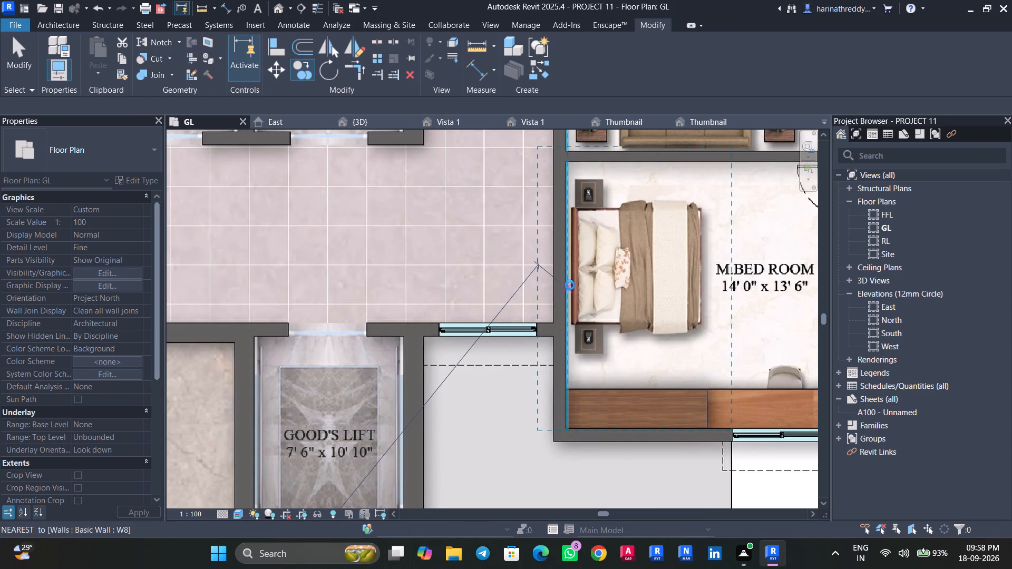
# Place another copy of the bed in the empty area outside the building, beside the upper-left flat.
pyautogui.scroll(-4, 584, 310)
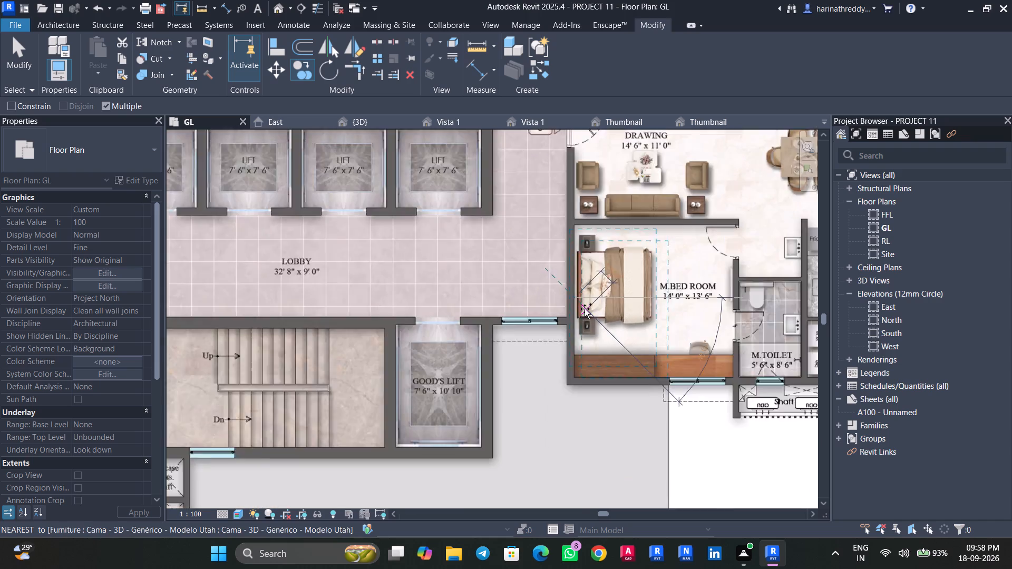
pyautogui.scroll(-9, 585, 309)
pyautogui.moveTo(604, 208); pyautogui.dragTo(605, 270, button='middle')
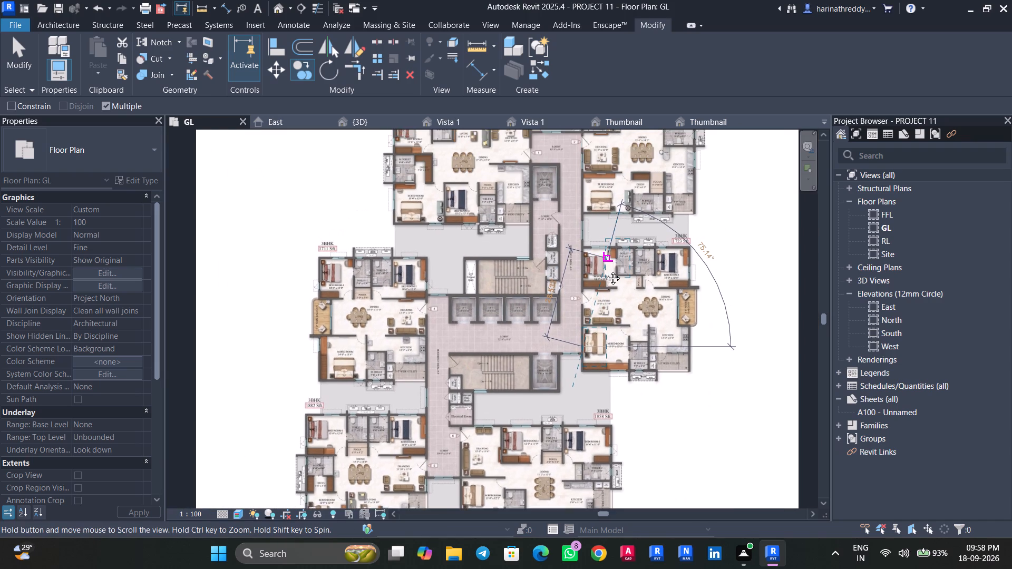
pyautogui.moveTo(605, 270); pyautogui.dragTo(608, 321, button='middle')
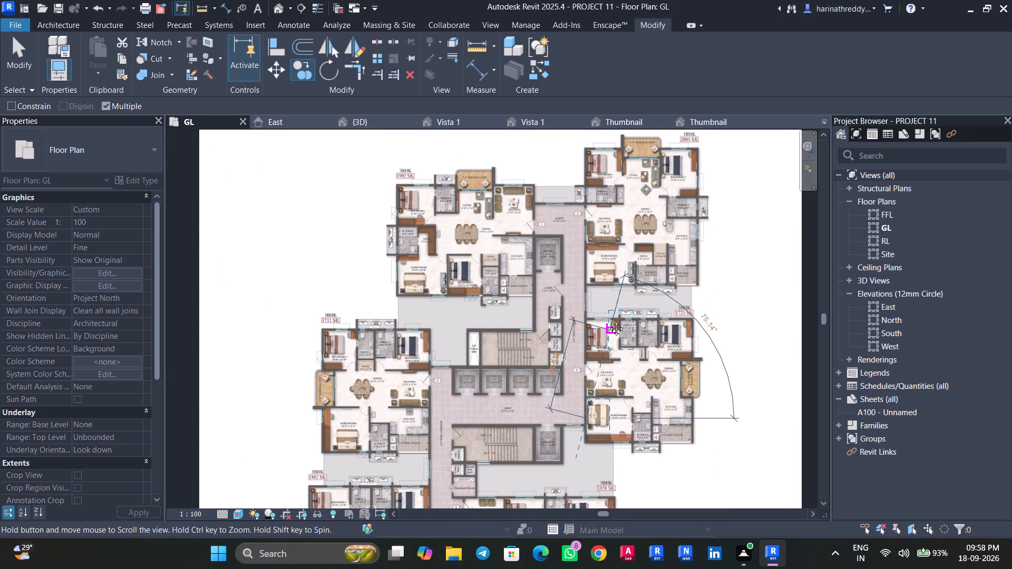
pyautogui.moveTo(608, 321); pyautogui.dragTo(625, 336, button='middle')
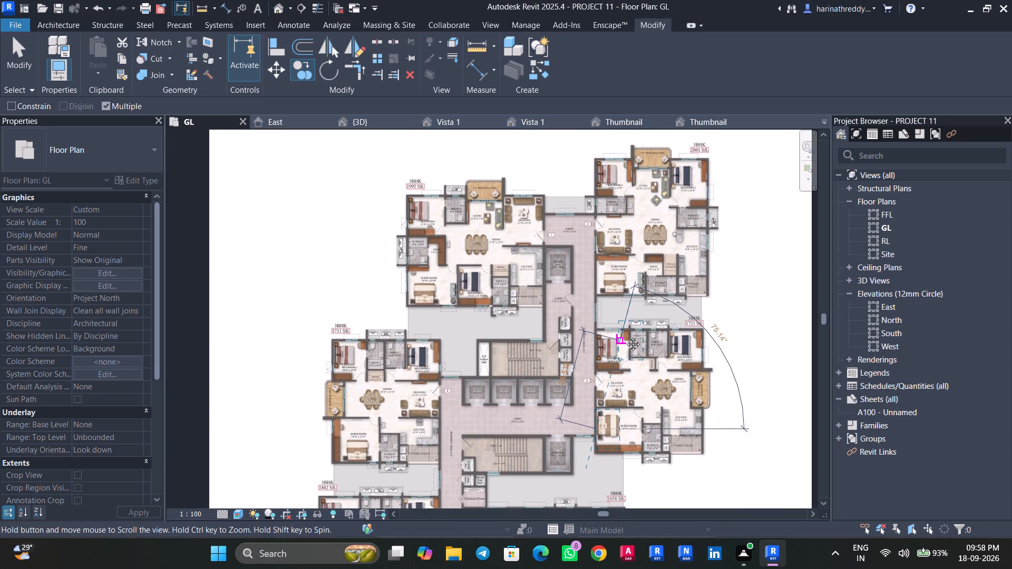
pyautogui.moveTo(625, 336); pyautogui.dragTo(626, 336, button='middle')
pyautogui.click(346, 257)
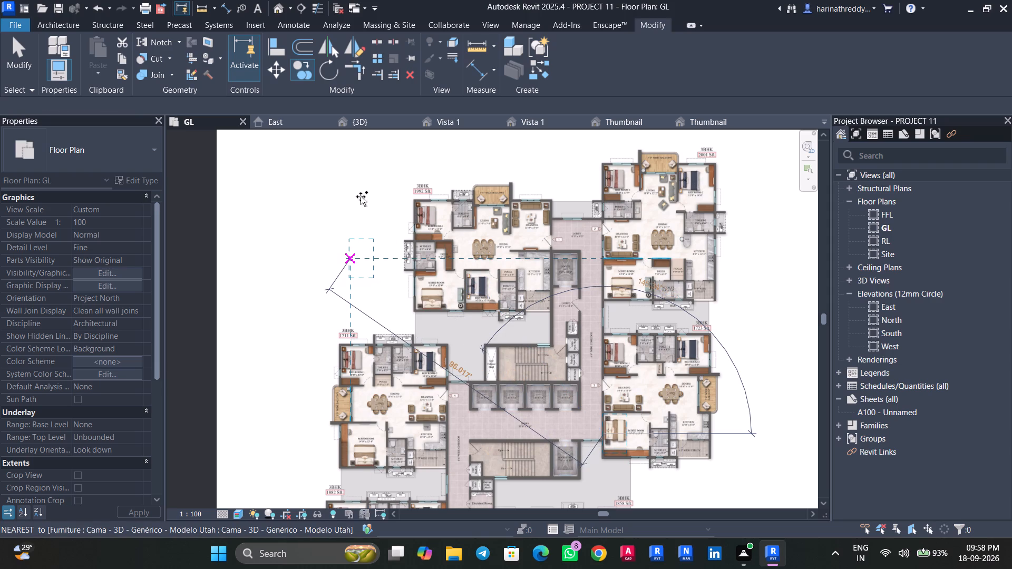
# Rotate the bed copy outside the building 90° counterclockwise.
pyautogui.click(335, 76)
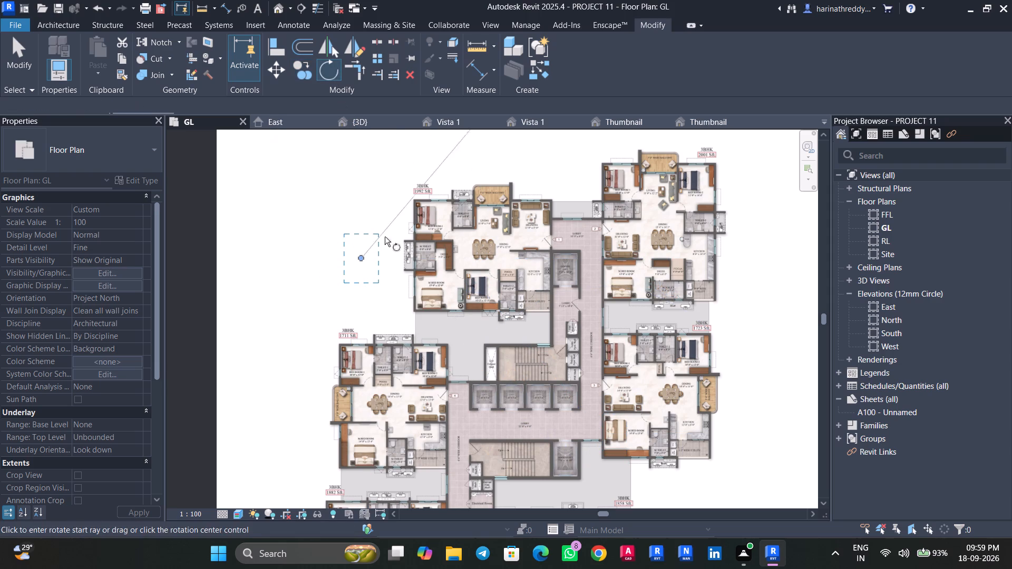
pyautogui.click(478, 259)
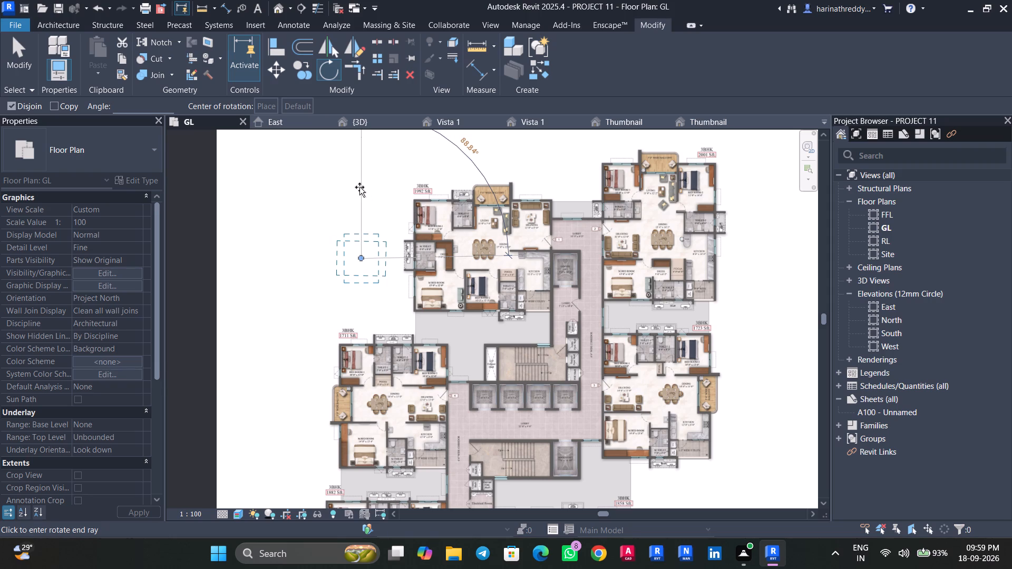
pyautogui.write('90')
pyautogui.press('Return')
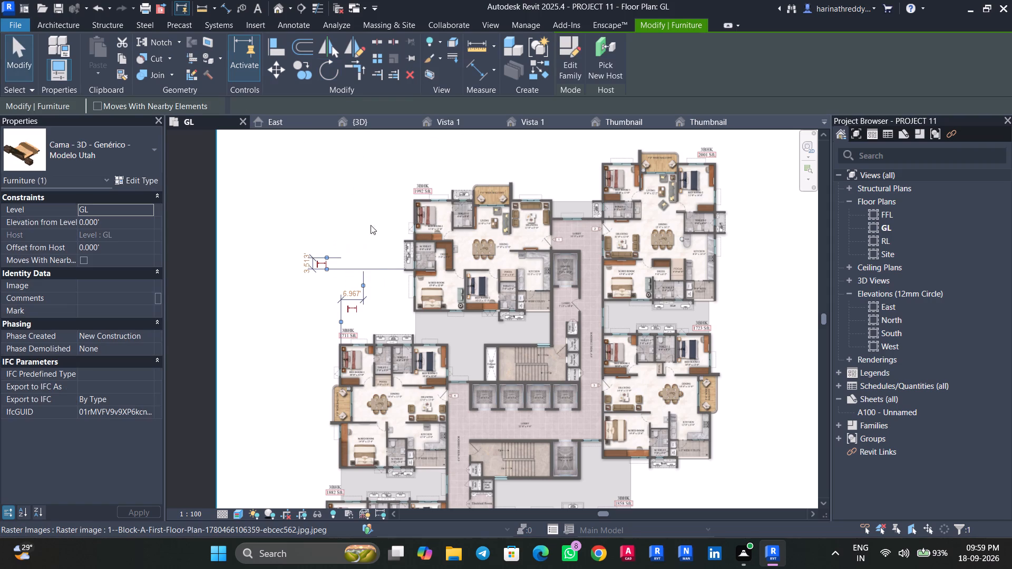
# Move the rotated bed into the 14' 0" x 13' 4" M.Bed Room, with its headboard against the bottom wall.
pyautogui.click(277, 76)
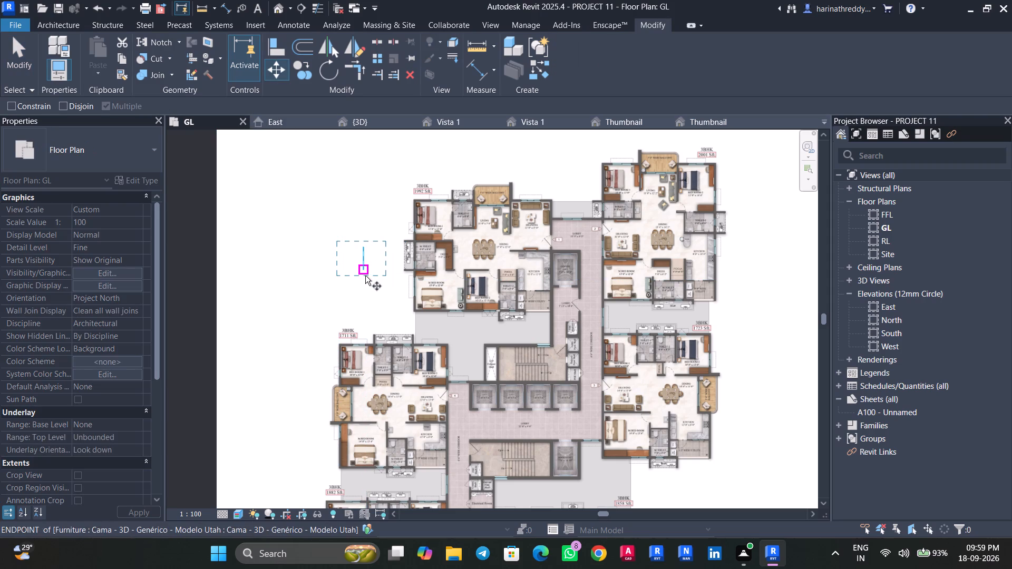
pyautogui.click(365, 276)
pyautogui.scroll(14, 371, 440)
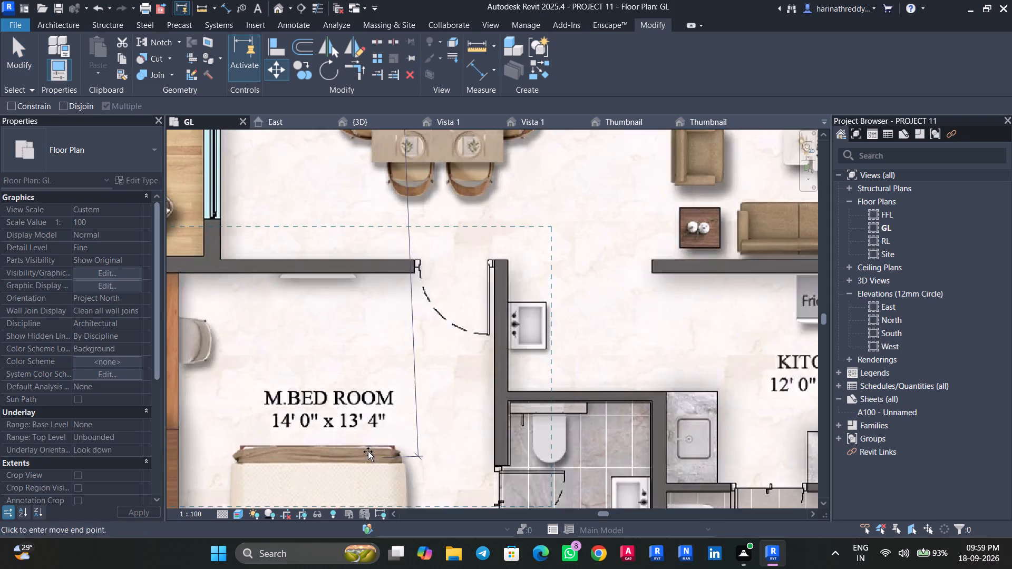
pyautogui.scroll(2, 368, 452)
pyautogui.moveTo(368, 450); pyautogui.dragTo(408, 271, button='middle')
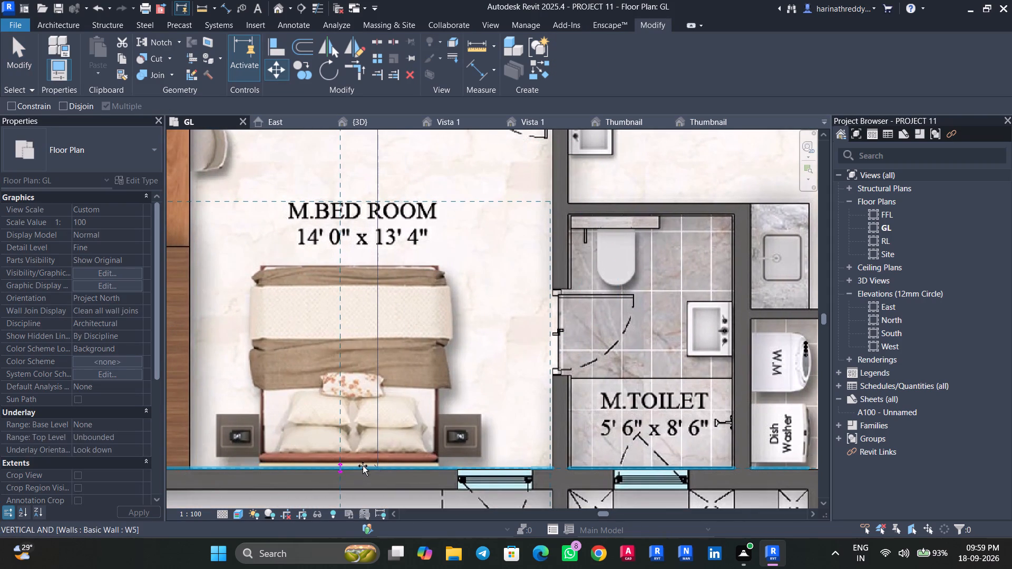
pyautogui.click(361, 465)
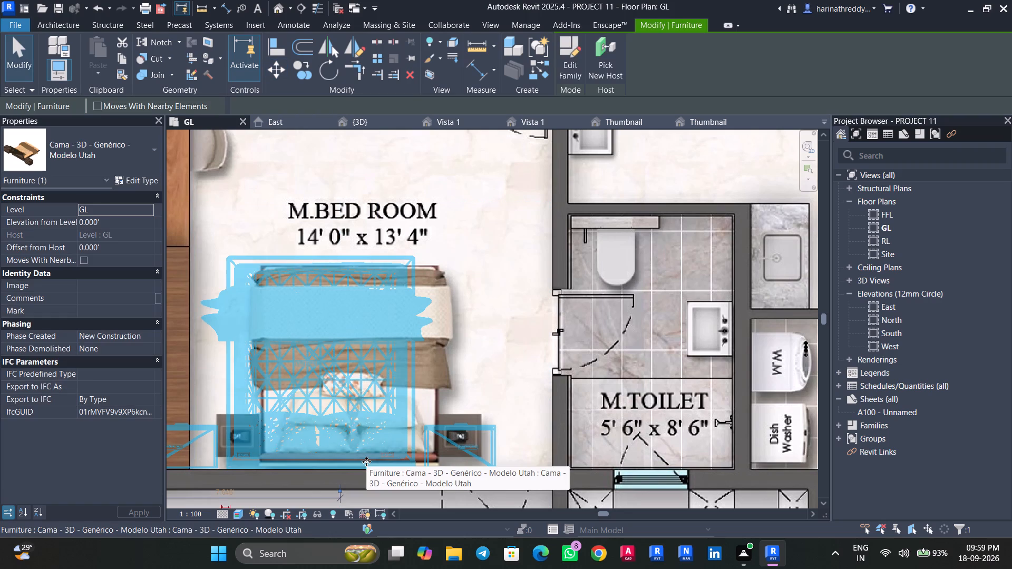
# Nudge the bed along the bottom wall of the 14' 0" x 13' 4" M.Bed Room, away from the wardrobe and toward the M.Toilet.
pyautogui.press('Right')
pyautogui.press('Right')
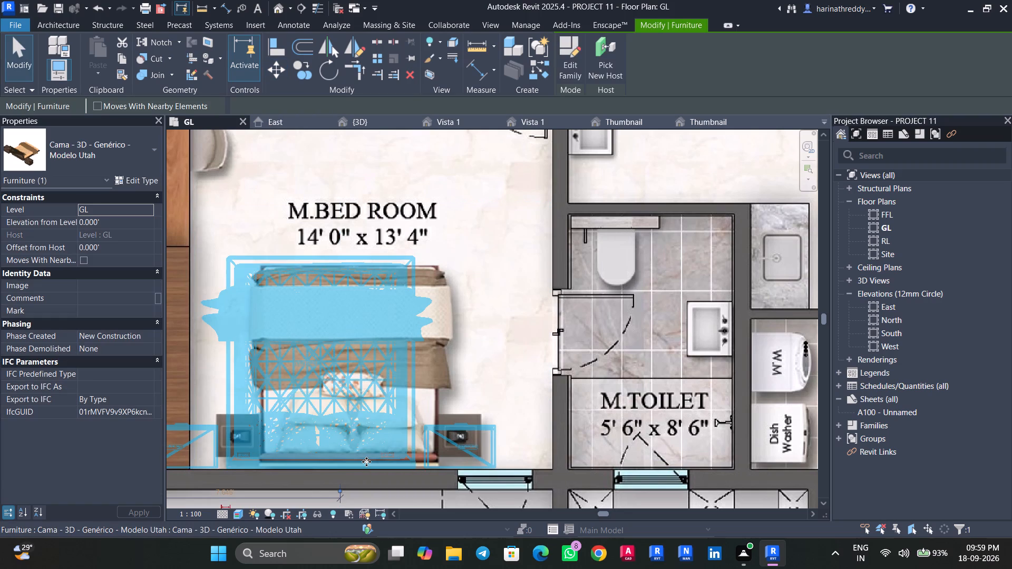
pyautogui.press('Right')
pyautogui.press('Right')
pyautogui.press('Right')
pyautogui.press('Right')
pyautogui.press('Right')
pyautogui.press('Right')
pyautogui.press('Right')
pyautogui.press('Right')
pyautogui.press('Right')
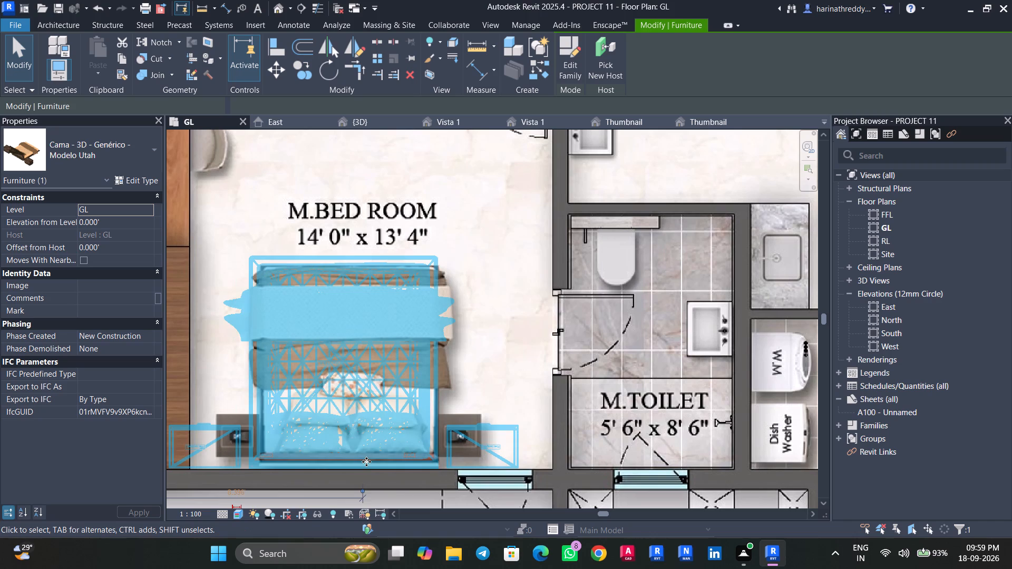
pyautogui.press('Right')
pyautogui.press('Right')
pyautogui.press('Right')
pyautogui.press('Right')
pyautogui.press('Right')
pyautogui.press('Right')
pyautogui.press('Right')
pyautogui.press('Right')
pyautogui.press('Right')
pyautogui.press('Right')
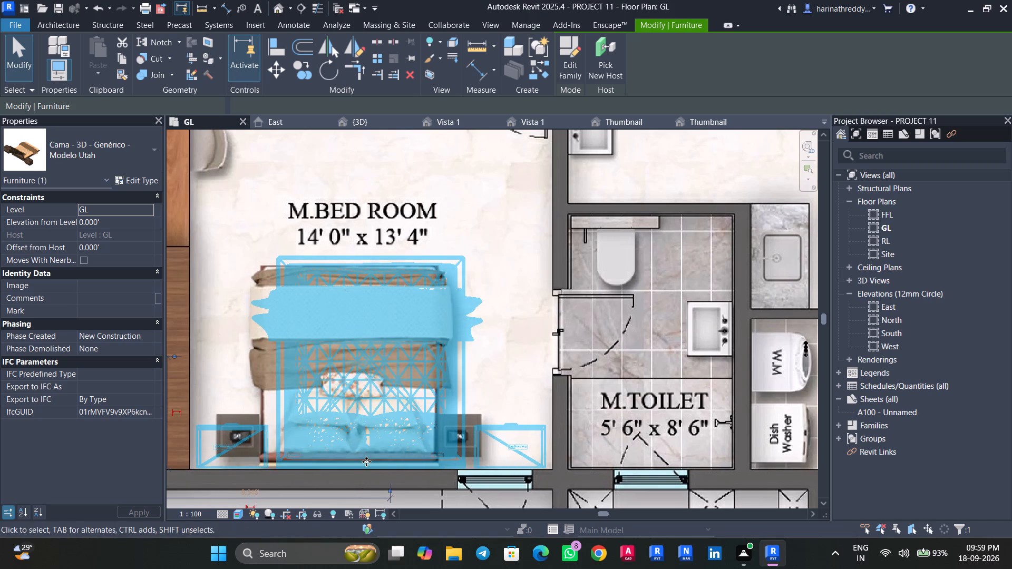
pyautogui.press('Right')
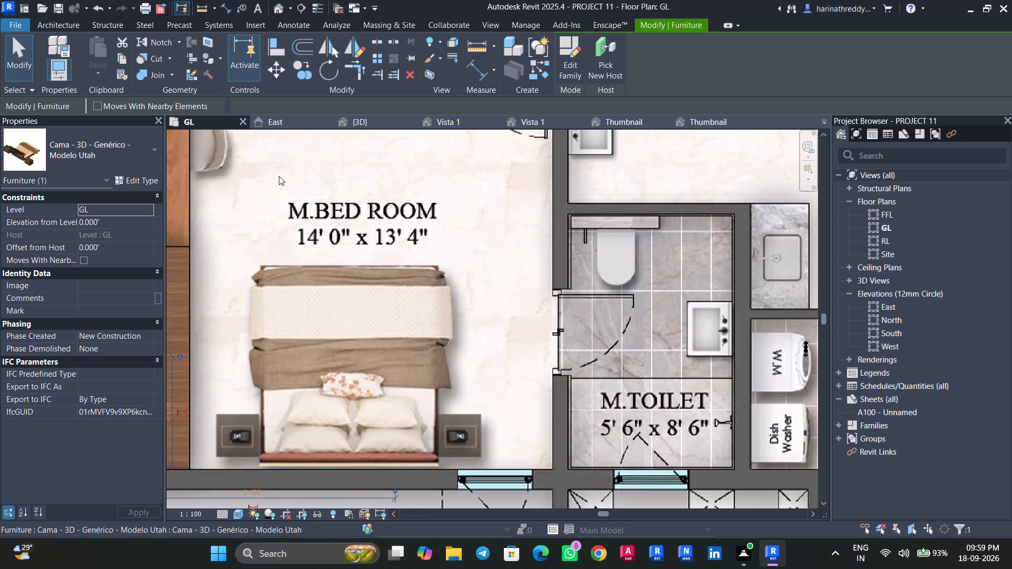
# Copy this bed with multiple placement to the 15' 0" x 12' 0" M.Bed Room beside the 10' 0" x 12' 0" Bed Room-2, headboard against the bottom wall.
pyautogui.click(300, 272)
pyautogui.click(305, 76)
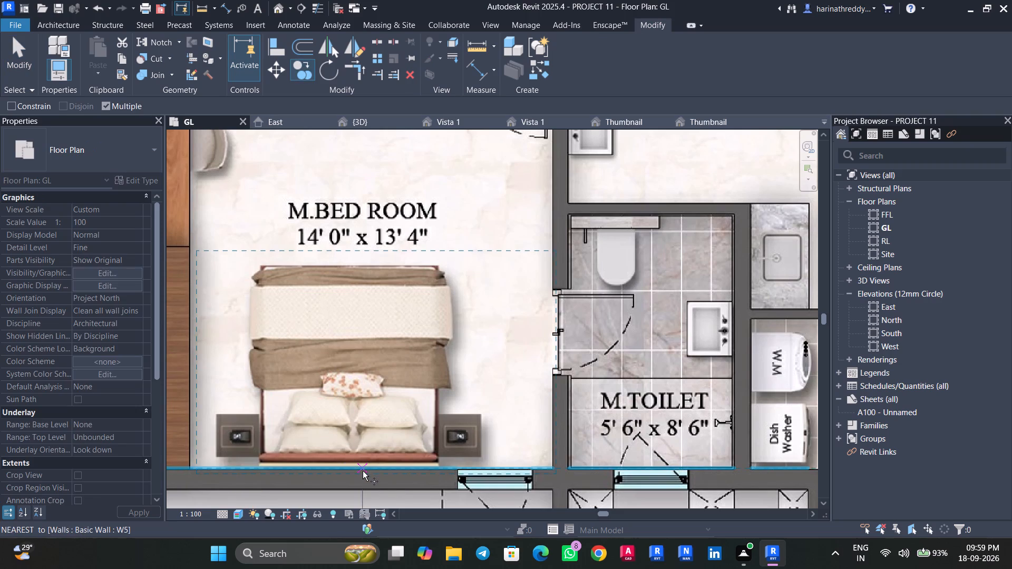
pyautogui.click(363, 471)
pyautogui.scroll(-13, 367, 476)
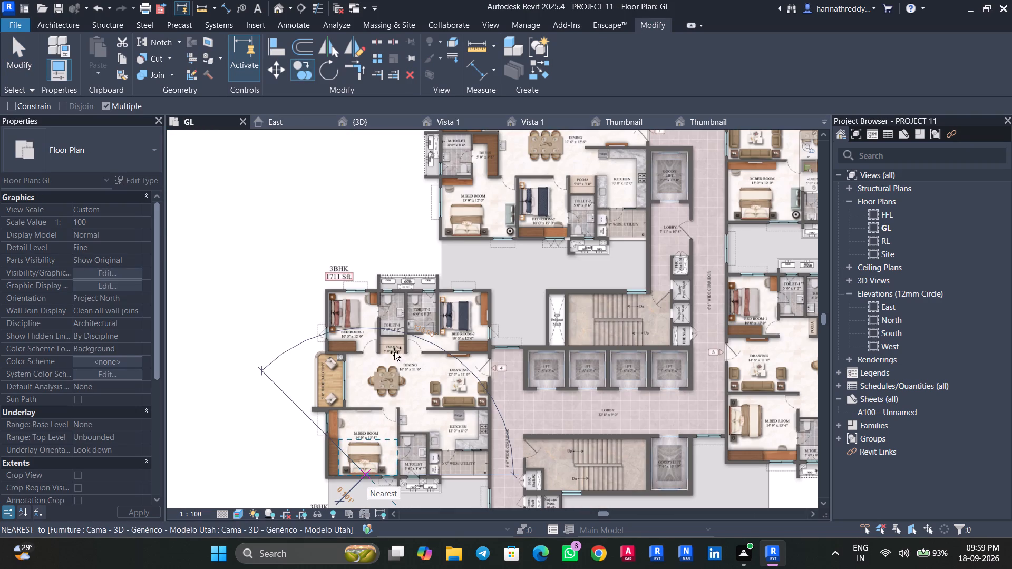
pyautogui.scroll(10, 457, 228)
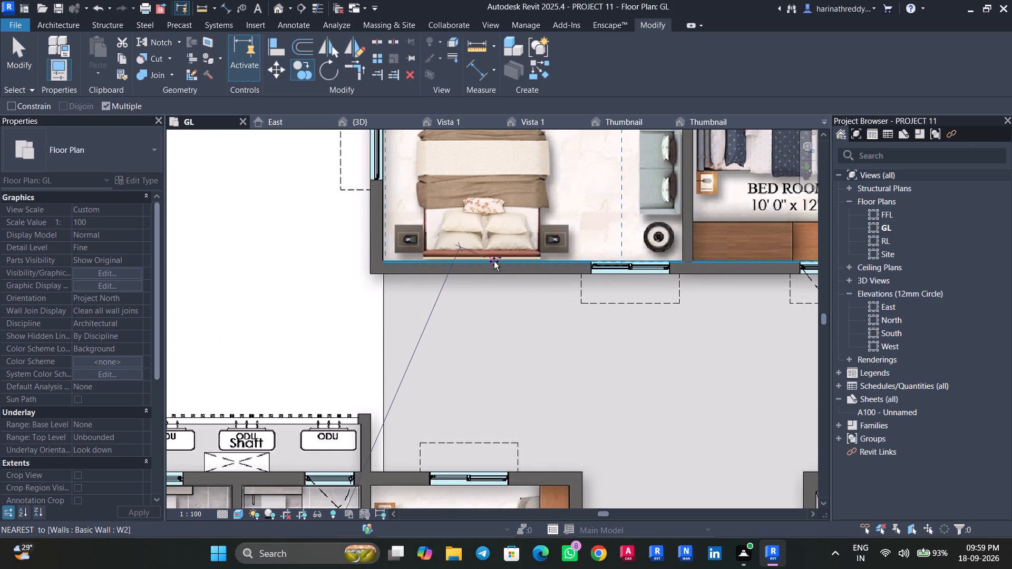
pyautogui.click(494, 261)
# Place another bed copy against the bottom wall of the 15' 0" x 12' 0" M.Bed Room in the 2001 Sft. flat and end copying.
pyautogui.moveTo(498, 298); pyautogui.dragTo(490, 353, button='middle')
pyautogui.moveTo(486, 345); pyautogui.dragTo(416, 430, button='middle')
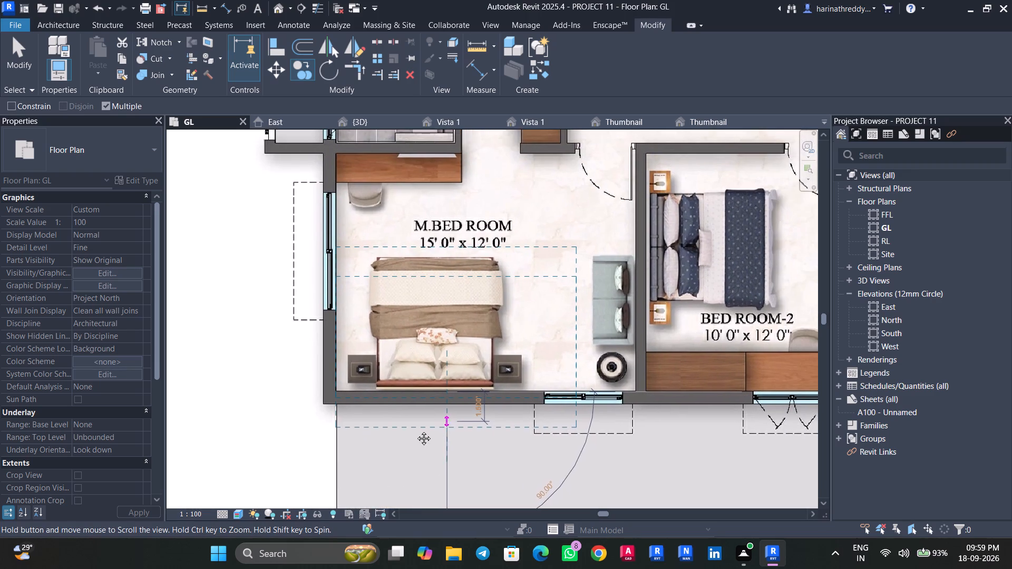
pyautogui.moveTo(416, 430); pyautogui.dragTo(300, 415, button='middle')
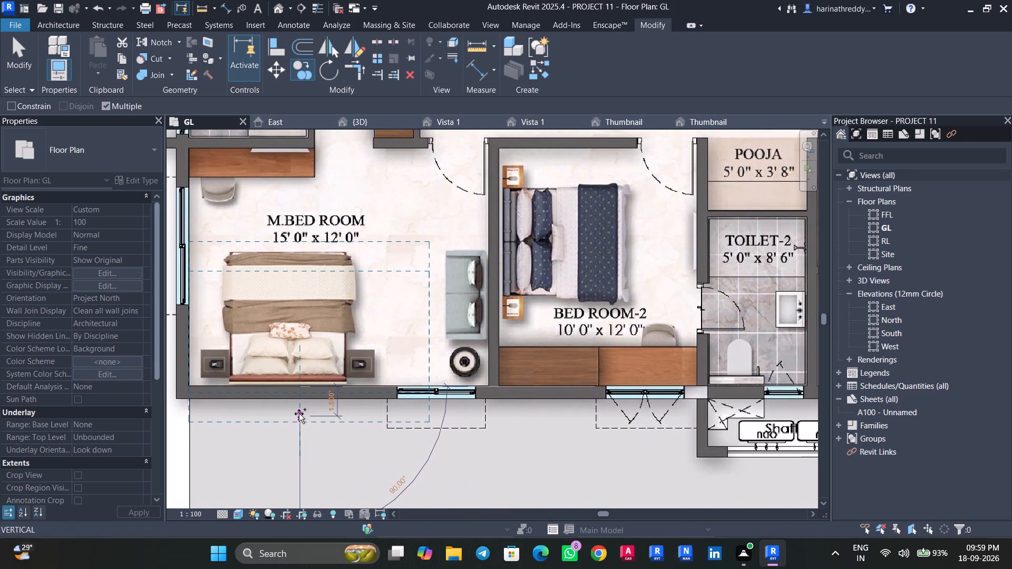
pyautogui.scroll(-9, 299, 414)
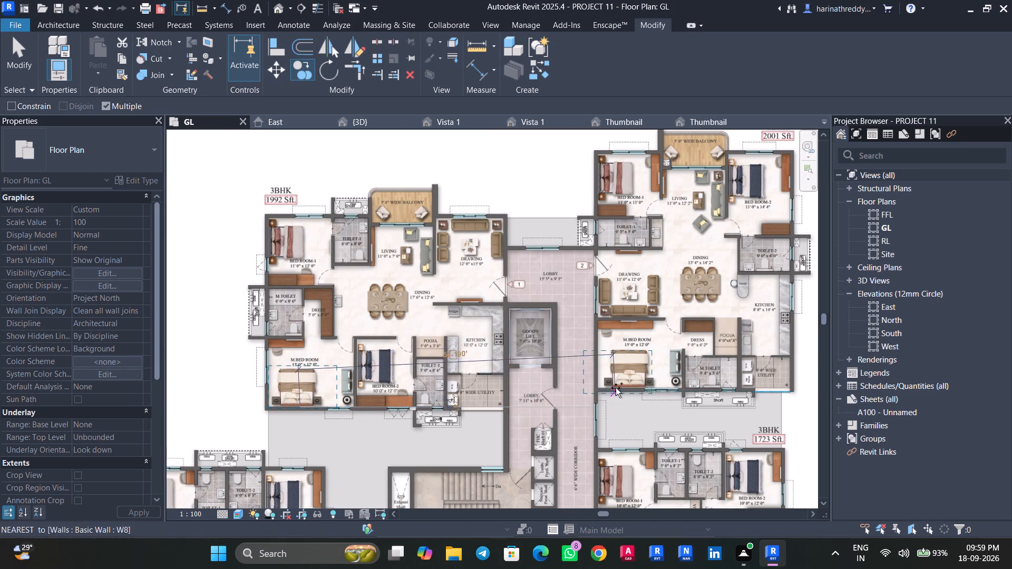
pyautogui.scroll(10, 631, 382)
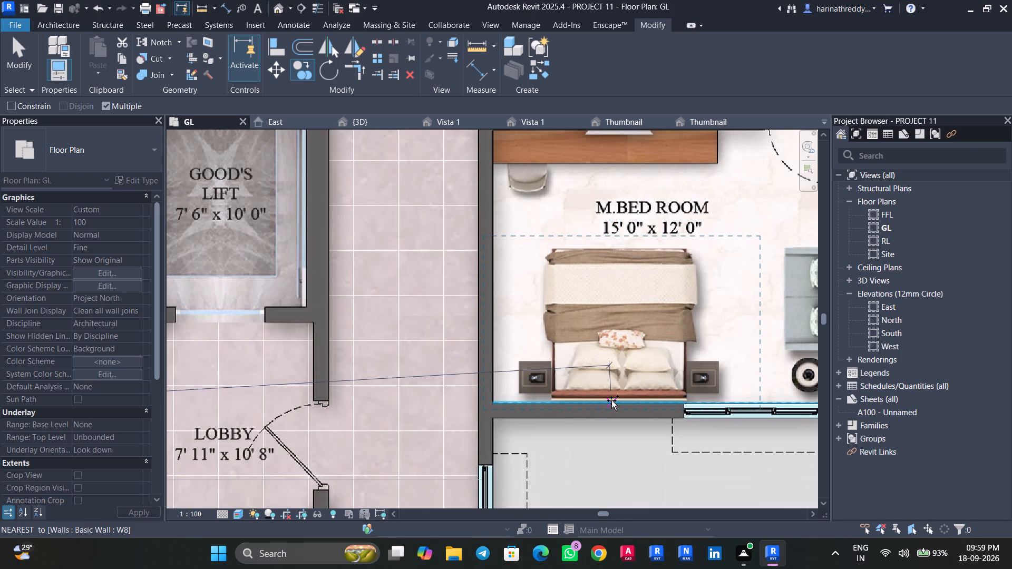
pyautogui.click(611, 400)
pyautogui.scroll(-7, 611, 400)
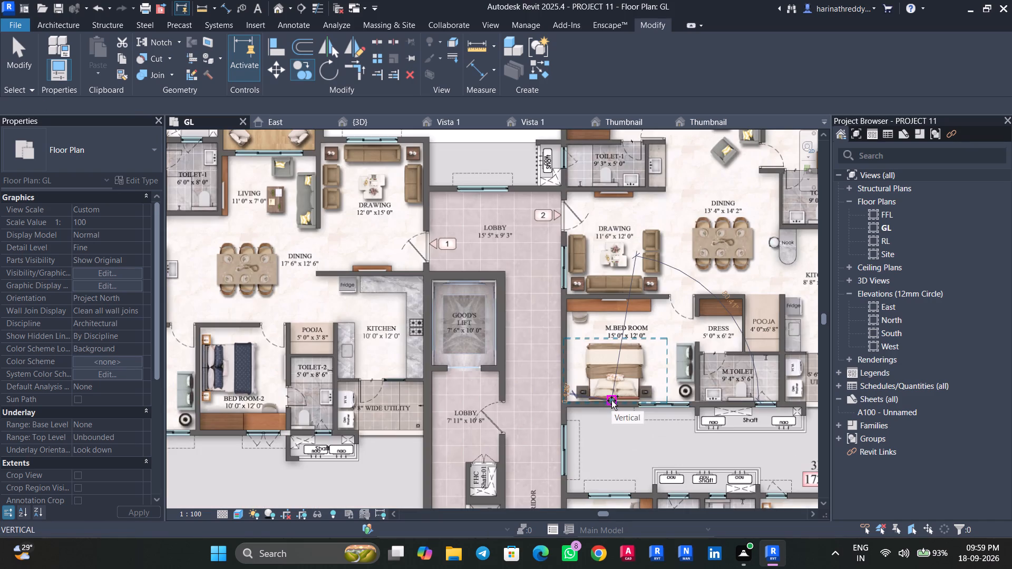
pyautogui.scroll(-5, 611, 400)
pyautogui.moveTo(622, 403); pyautogui.dragTo(614, 279, button='middle')
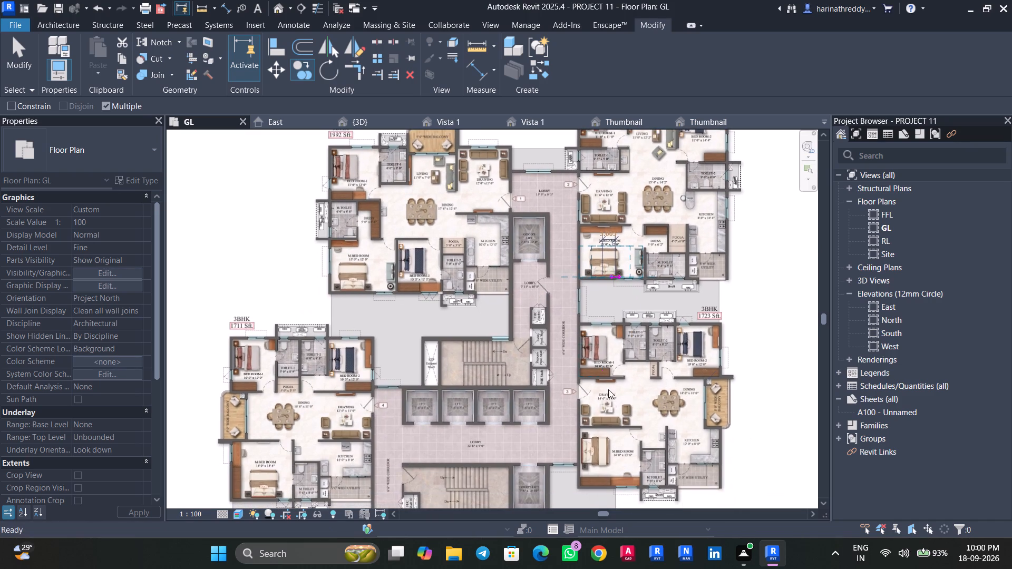
pyautogui.moveTo(602, 431); pyautogui.dragTo(583, 276, button='middle')
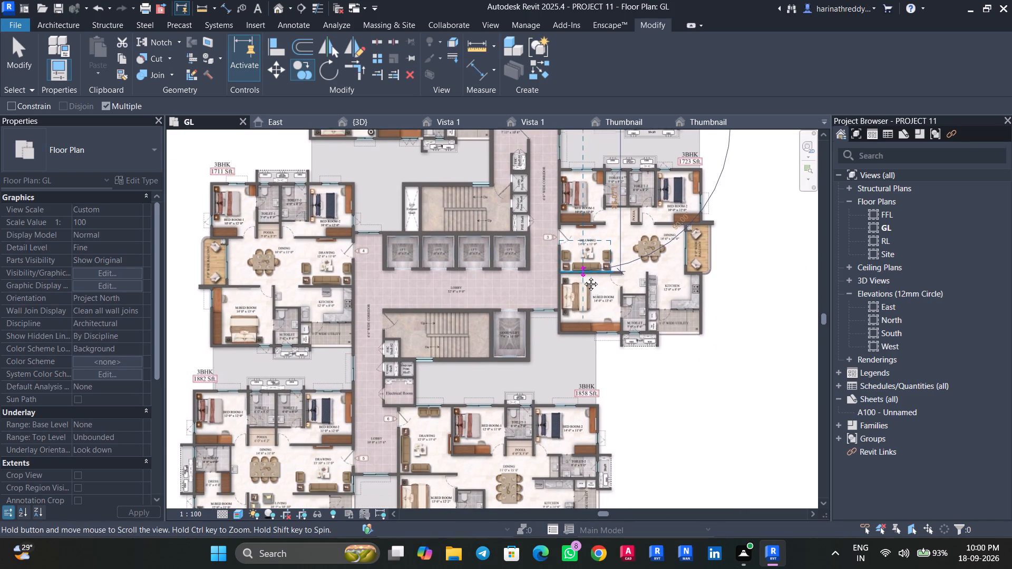
pyautogui.moveTo(583, 276); pyautogui.dragTo(618, 416, button='middle')
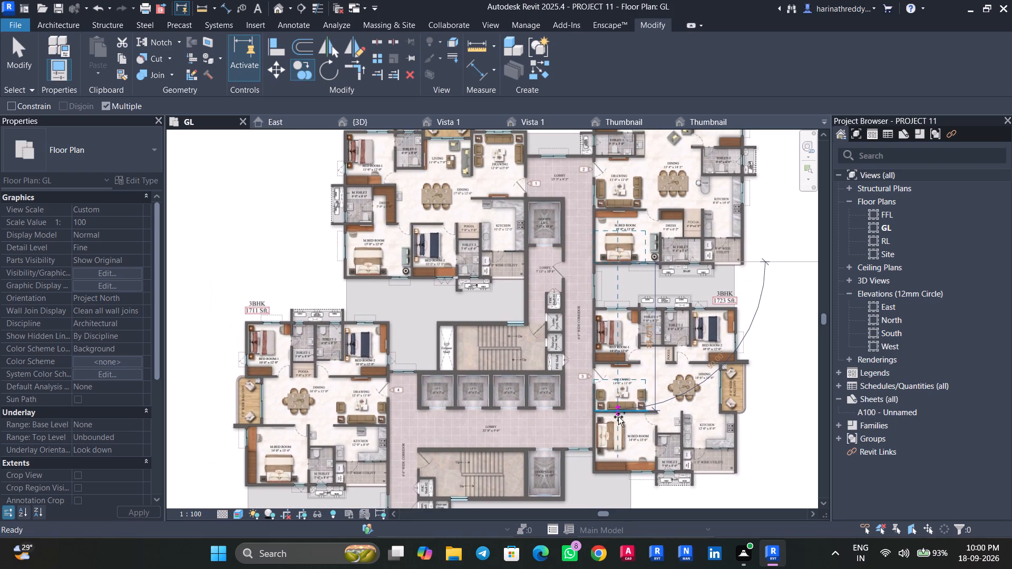
pyautogui.press('Escape')
pyautogui.press('Escape')
pyautogui.press('Escape')
pyautogui.press('Escape')
# Open the 3D view and examine the furnished flats from several angles.
pyautogui.scroll(6, 287, 287)
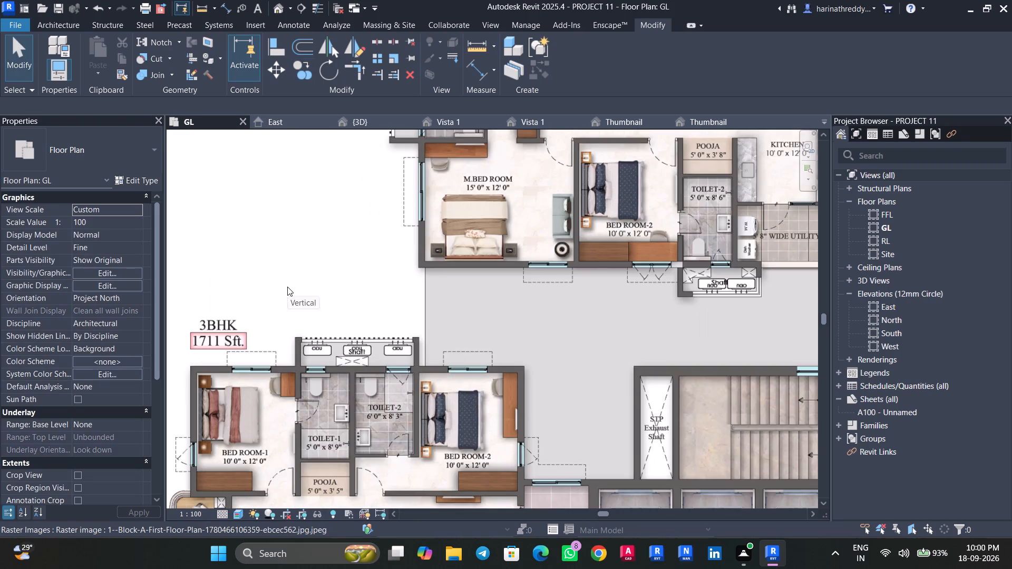
pyautogui.scroll(-4, 295, 291)
pyautogui.click(355, 130)
pyautogui.click(355, 126)
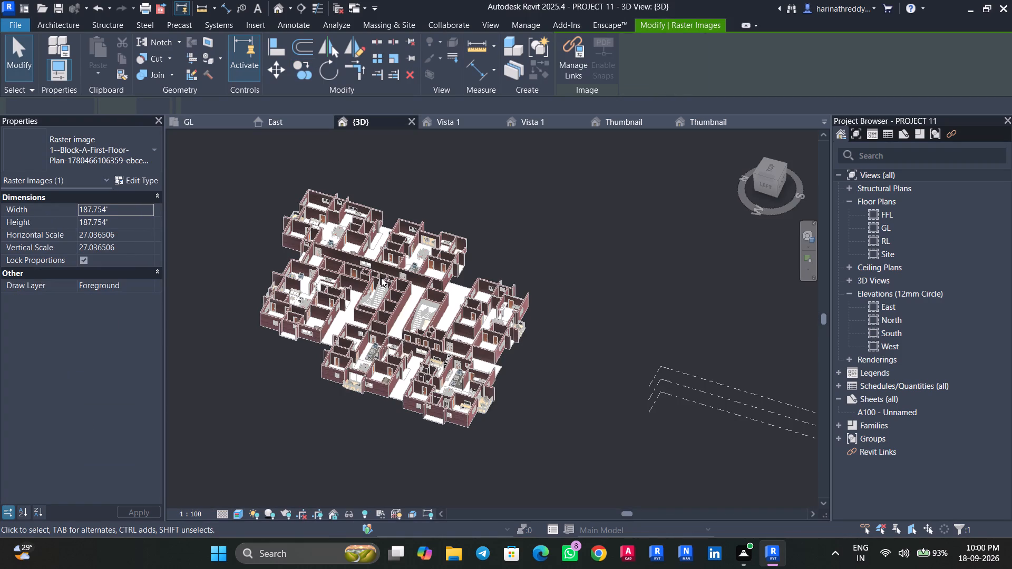
pyautogui.scroll(9, 344, 393)
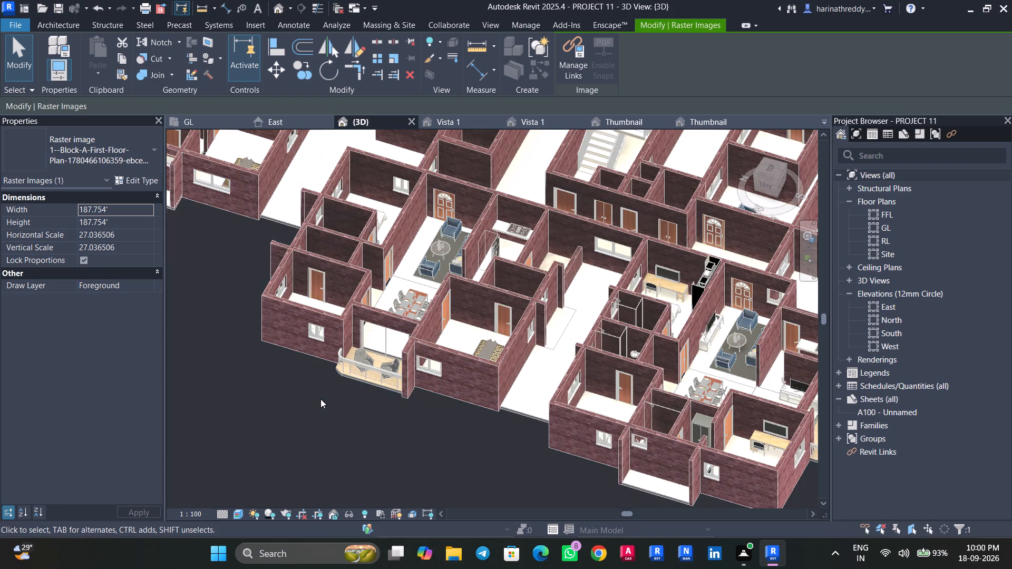
pyautogui.keyDown('shift'); pyautogui.moveTo(316, 396); pyautogui.dragTo(383, 469, button='middle'); pyautogui.keyUp('shift')
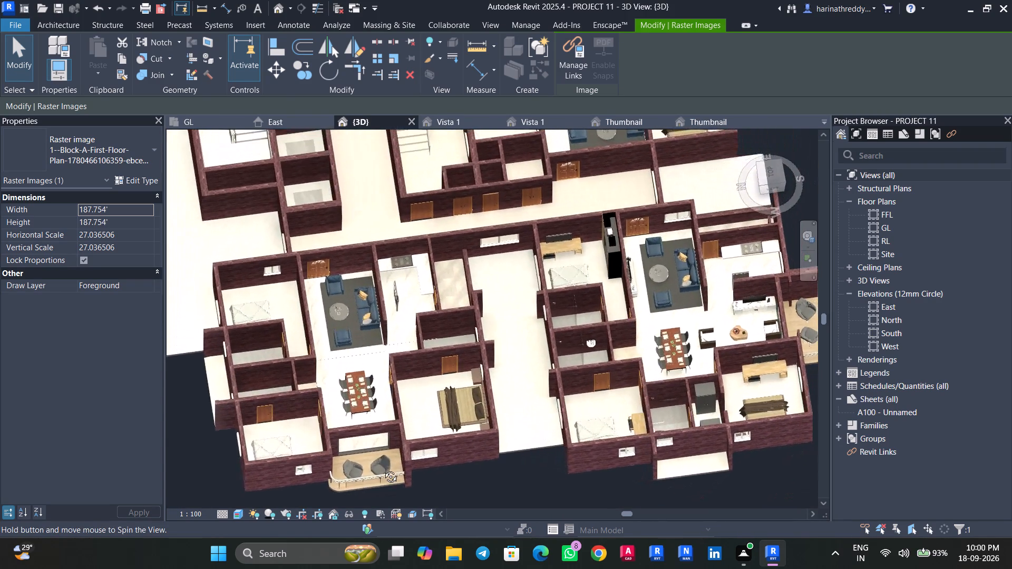
pyautogui.keyDown('shift'); pyautogui.moveTo(383, 469); pyautogui.dragTo(482, 428, button='middle'); pyautogui.keyUp('shift')
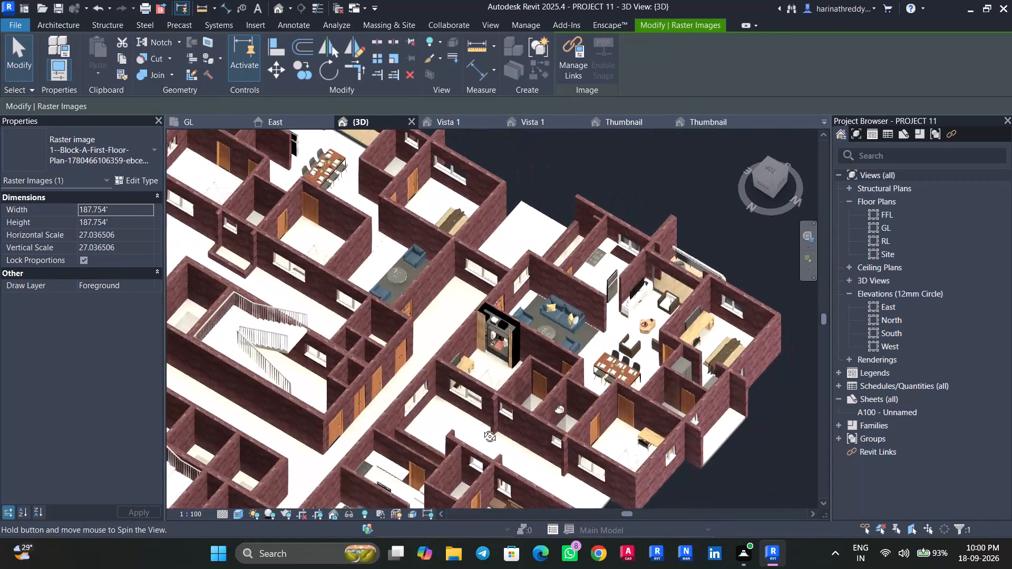
pyautogui.keyDown('shift'); pyautogui.moveTo(482, 428); pyautogui.dragTo(652, 418, button='middle'); pyautogui.keyUp('shift')
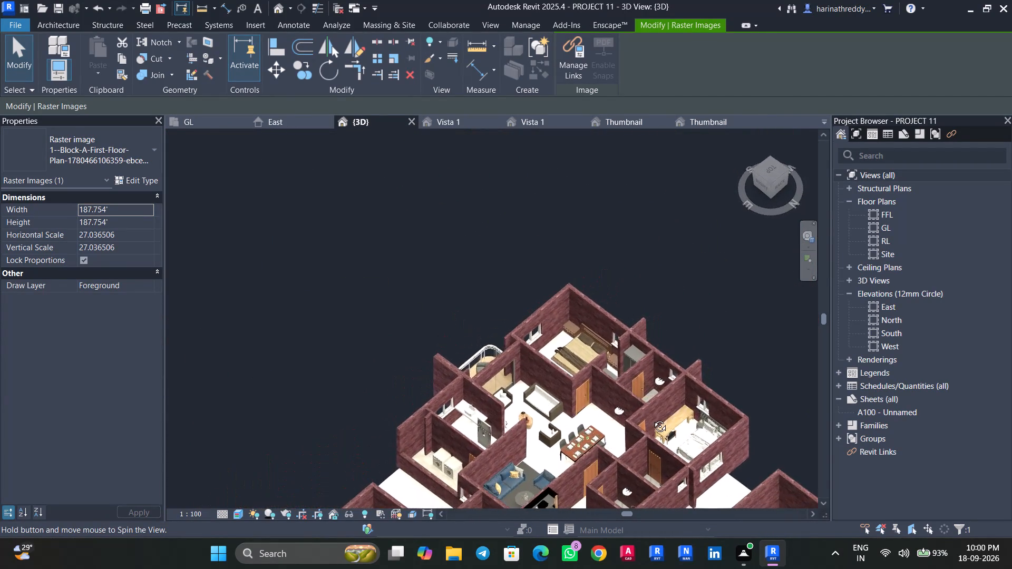
pyautogui.keyDown('shift'); pyautogui.moveTo(652, 418); pyautogui.dragTo(311, 377, button='middle'); pyautogui.keyUp('shift')
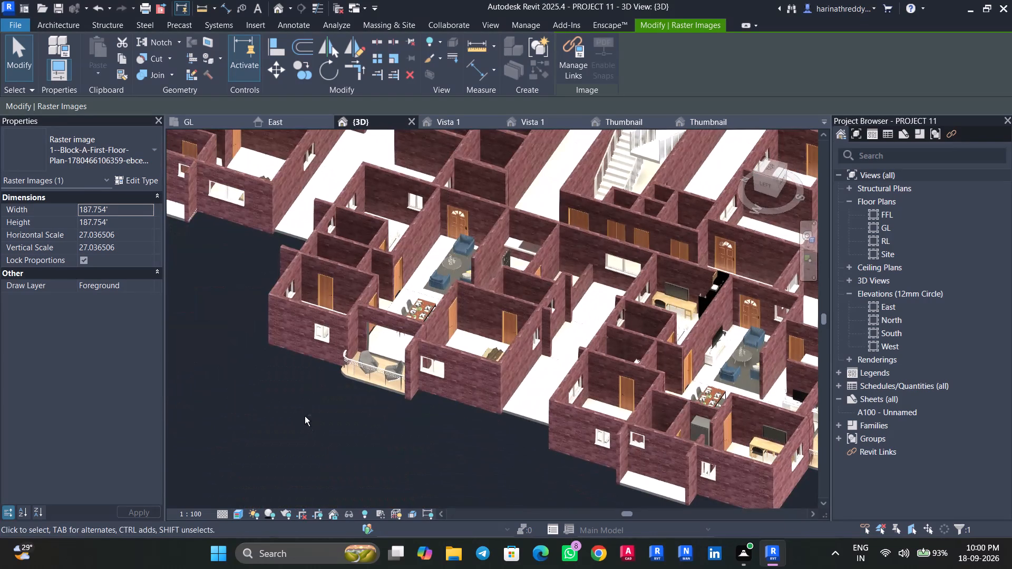
pyautogui.scroll(-16, 296, 408)
pyautogui.scroll(2, 252, 397)
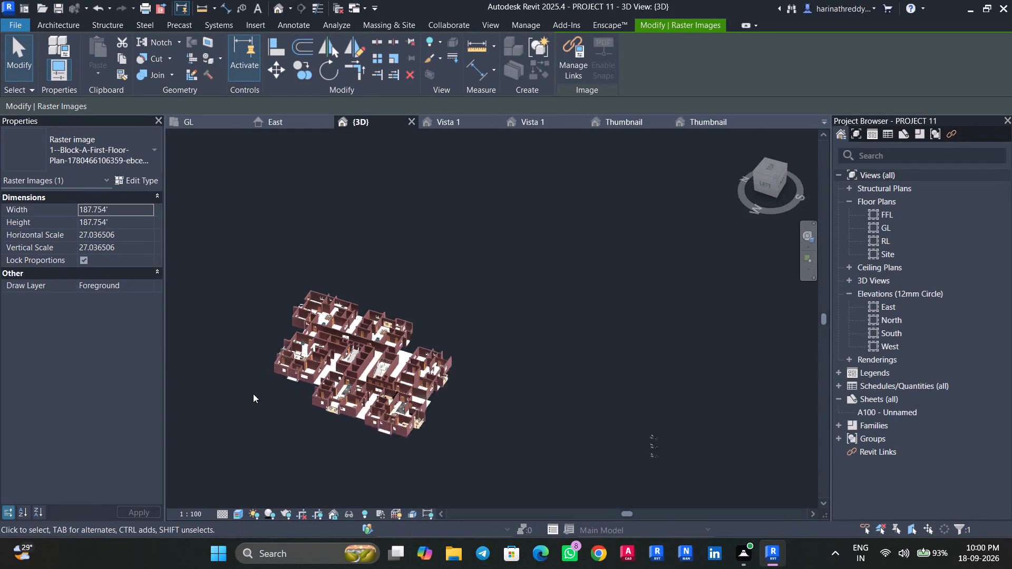
pyautogui.scroll(5, 253, 394)
pyautogui.moveTo(251, 374); pyautogui.dragTo(256, 448, button='middle')
pyautogui.scroll(11, 288, 352)
pyautogui.moveTo(294, 350); pyautogui.dragTo(256, 372, button='middle')
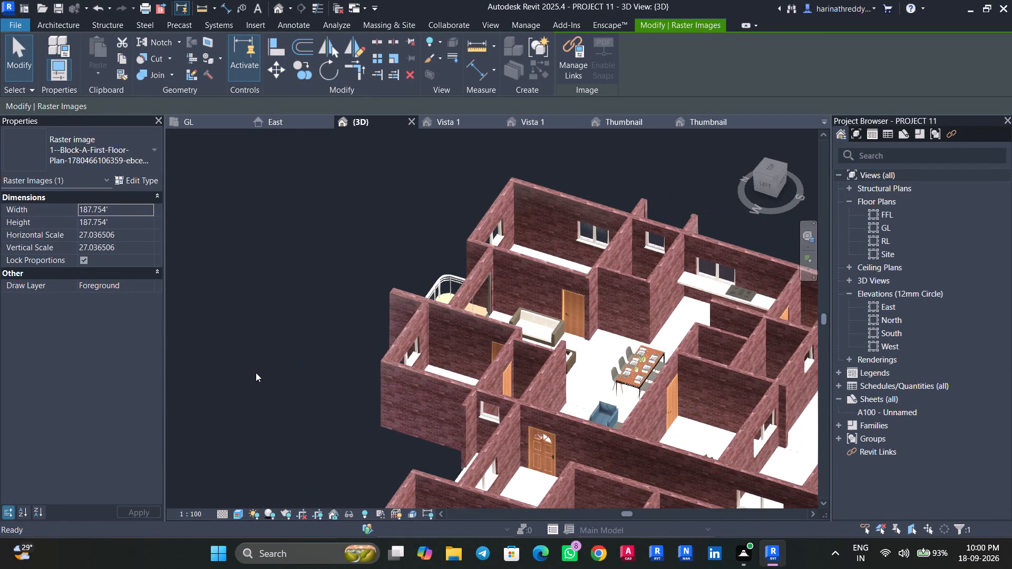
pyautogui.scroll(-6, 256, 372)
pyautogui.moveTo(255, 372); pyautogui.dragTo(268, 194, button='middle')
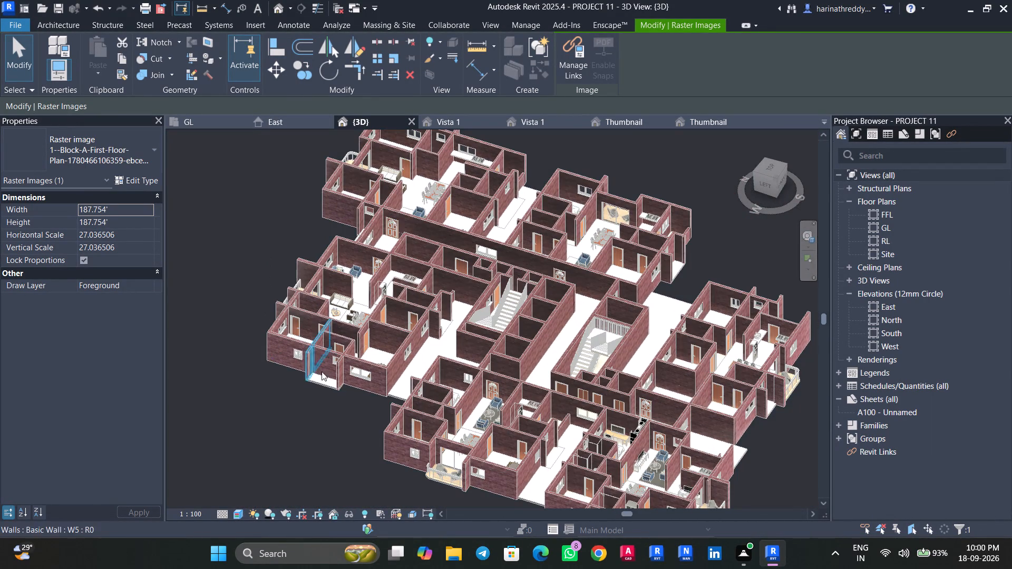
pyautogui.scroll(10, 323, 387)
pyautogui.moveTo(258, 387); pyautogui.dragTo(261, 428, button='middle')
pyautogui.scroll(-8, 261, 426)
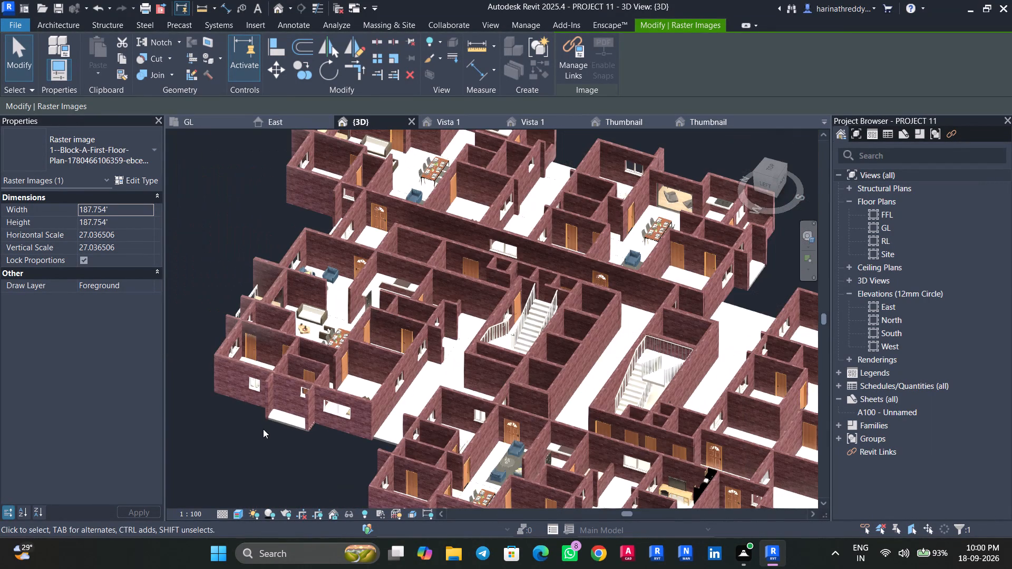
# Examine the bed and furniture layout across all flats from nearly overhead in the 3D view.
pyautogui.moveTo(237, 219); pyautogui.dragTo(232, 311, button='middle')
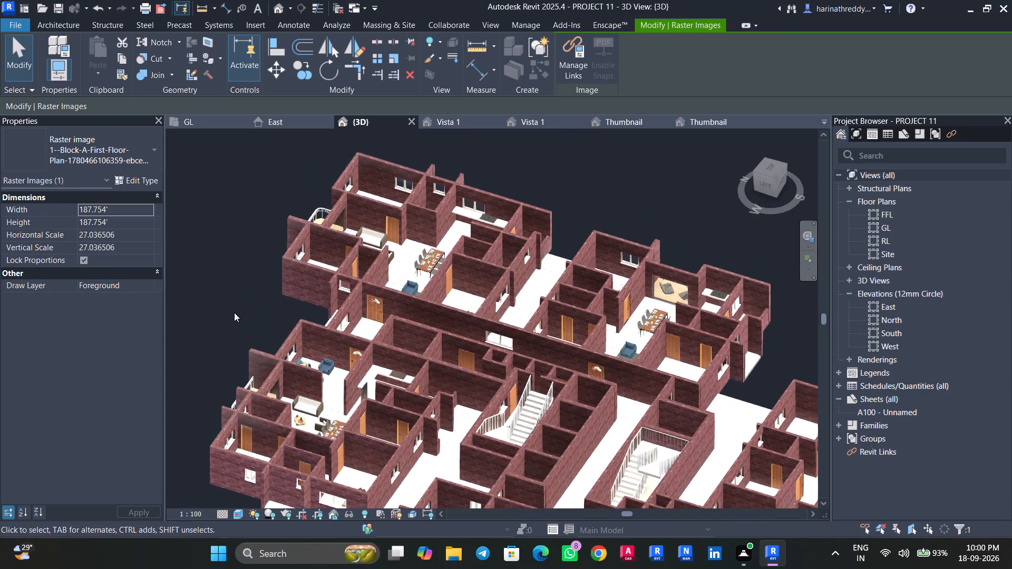
pyautogui.keyDown('shift'); pyautogui.moveTo(235, 313); pyautogui.dragTo(234, 449, button='middle'); pyautogui.keyUp('shift')
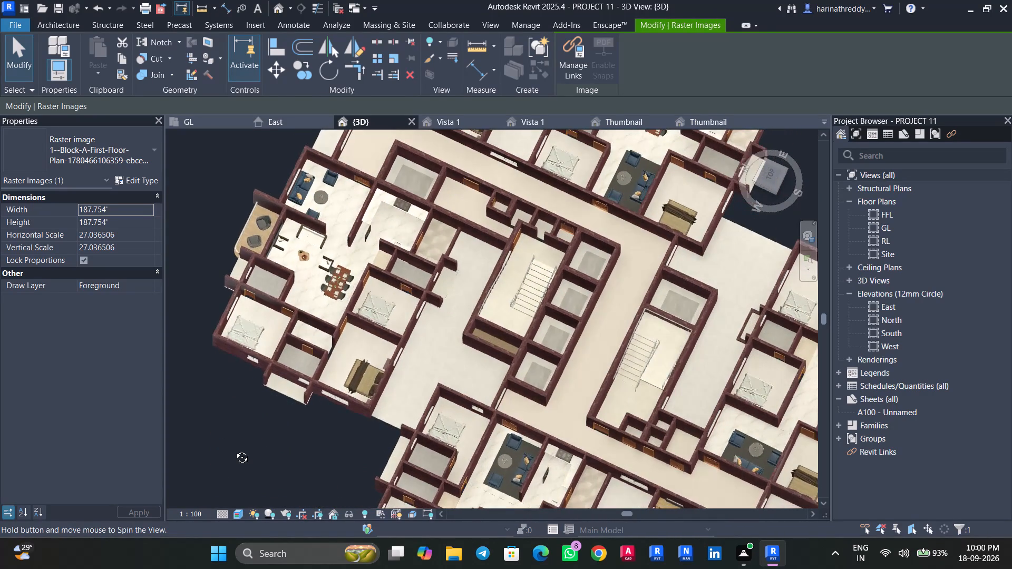
pyautogui.keyDown('shift'); pyautogui.moveTo(234, 449); pyautogui.dragTo(234, 456, button='middle'); pyautogui.keyUp('shift')
pyautogui.scroll(-3, 236, 447)
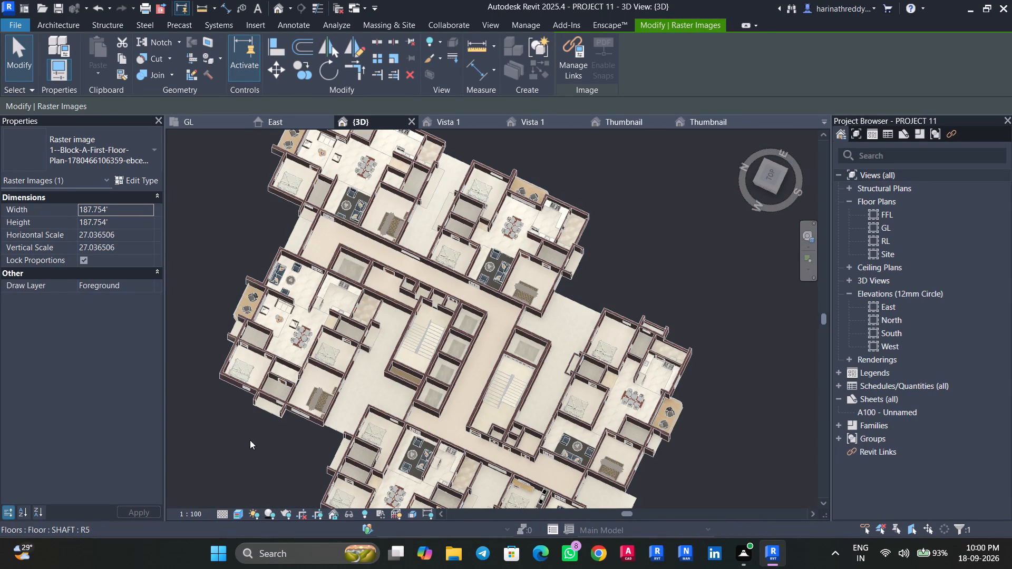
pyautogui.moveTo(241, 441); pyautogui.dragTo(220, 474, button='middle')
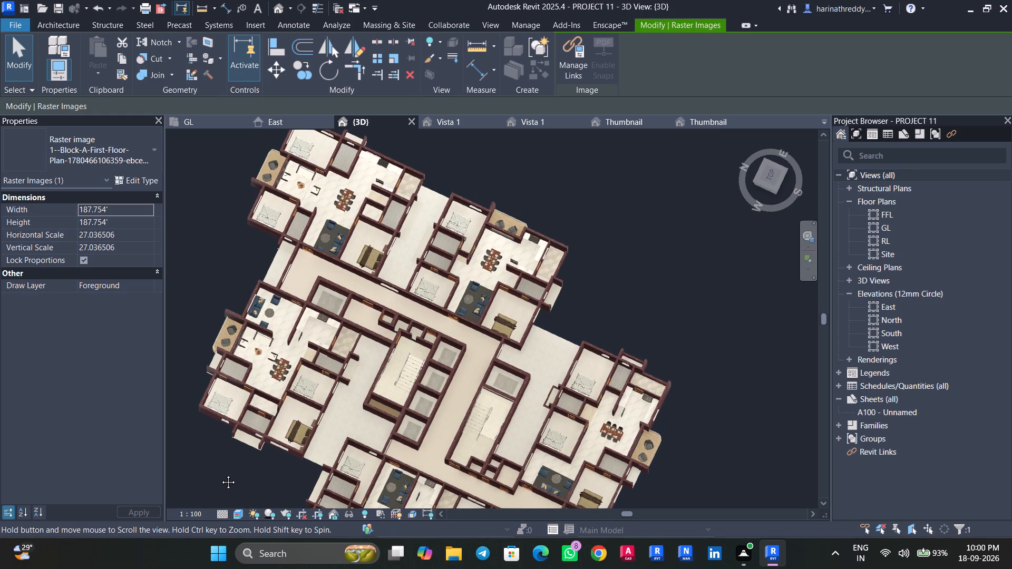
pyautogui.moveTo(220, 474); pyautogui.dragTo(214, 451, button='middle')
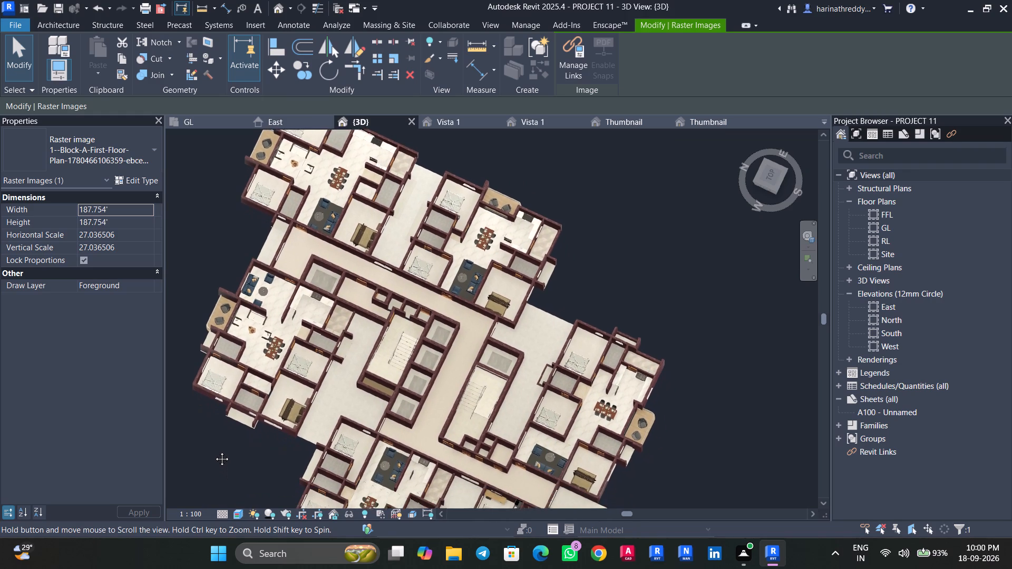
pyautogui.moveTo(214, 451); pyautogui.dragTo(216, 404, button='middle')
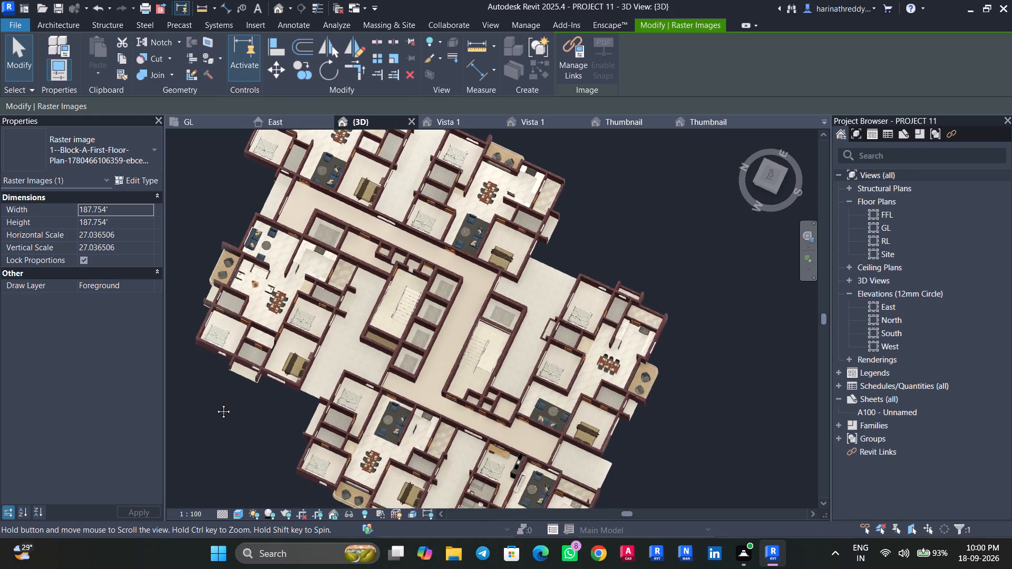
pyautogui.moveTo(216, 404); pyautogui.dragTo(209, 406, button='middle')
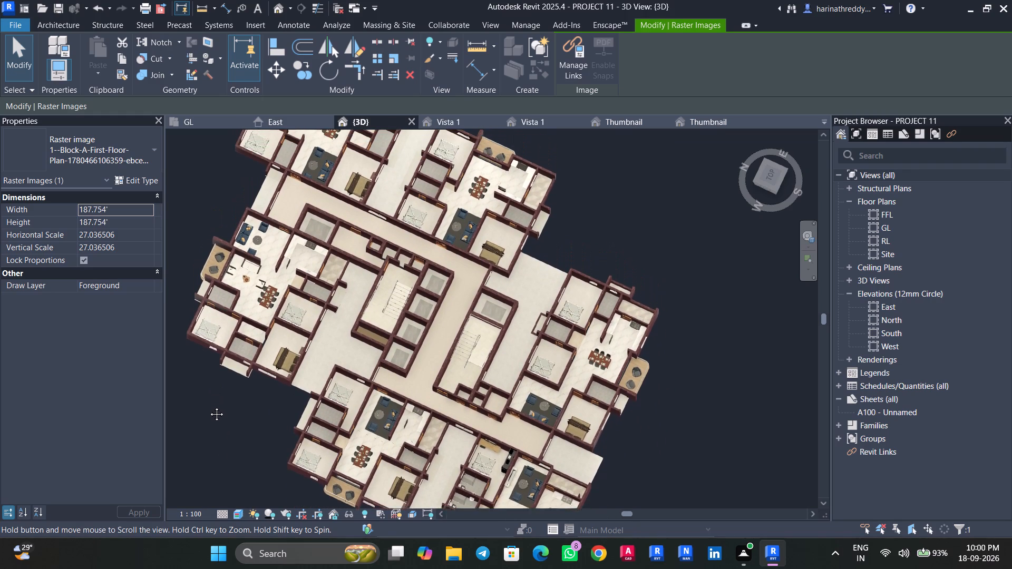
pyautogui.moveTo(209, 406); pyautogui.dragTo(206, 445, button='middle')
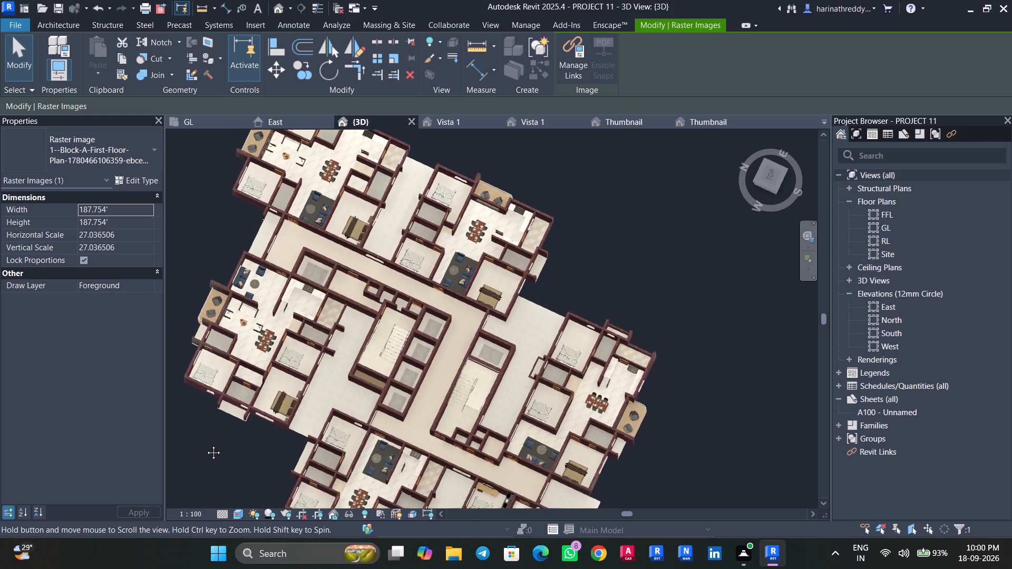
pyautogui.moveTo(206, 445); pyautogui.dragTo(188, 358, button='middle')
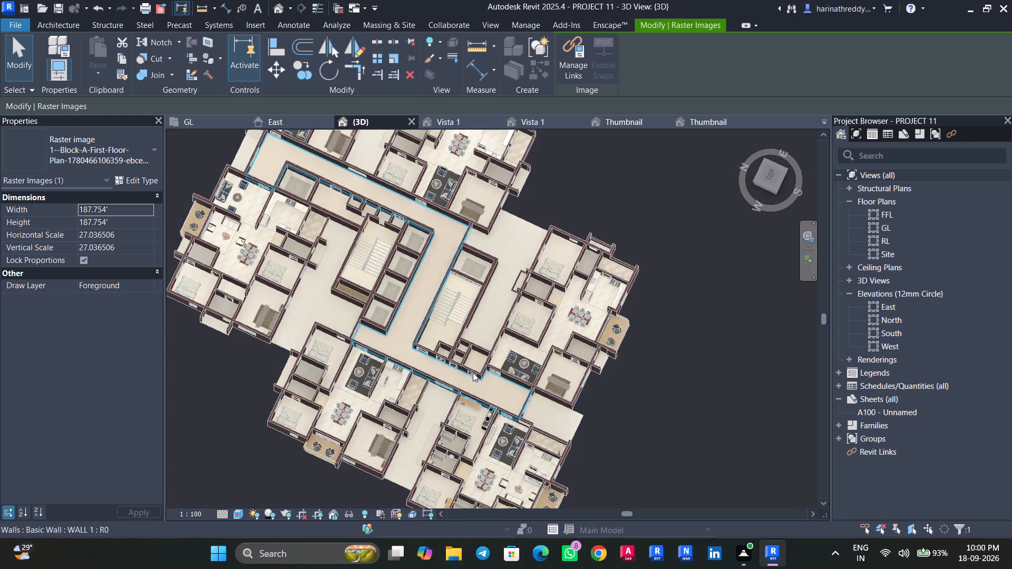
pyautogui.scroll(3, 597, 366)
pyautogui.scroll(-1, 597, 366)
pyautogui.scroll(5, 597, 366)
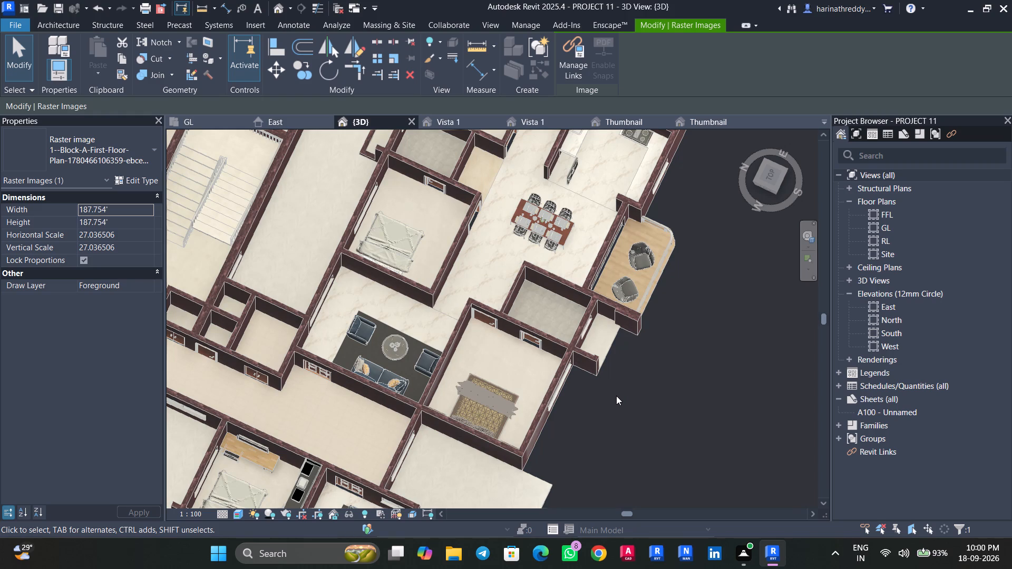
# On the GL plan, copy the TV unit from the 1882 Sft. flat's Living room to the 12' 0" x 15' 6" Drawing room, against the Bed Room-1 wall.
pyautogui.click(218, 128)
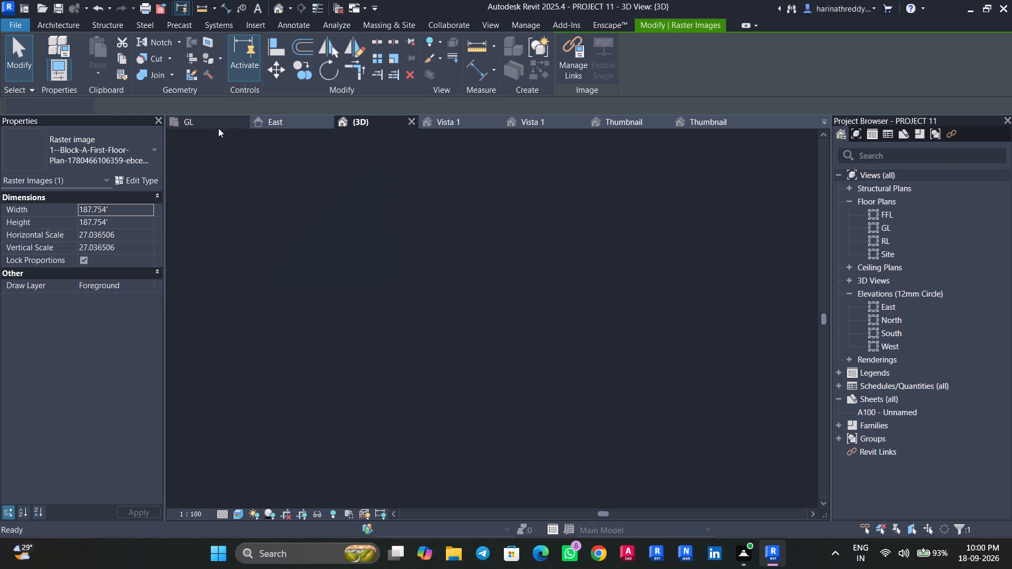
pyautogui.scroll(-3, 433, 381)
pyautogui.scroll(10, 369, 407)
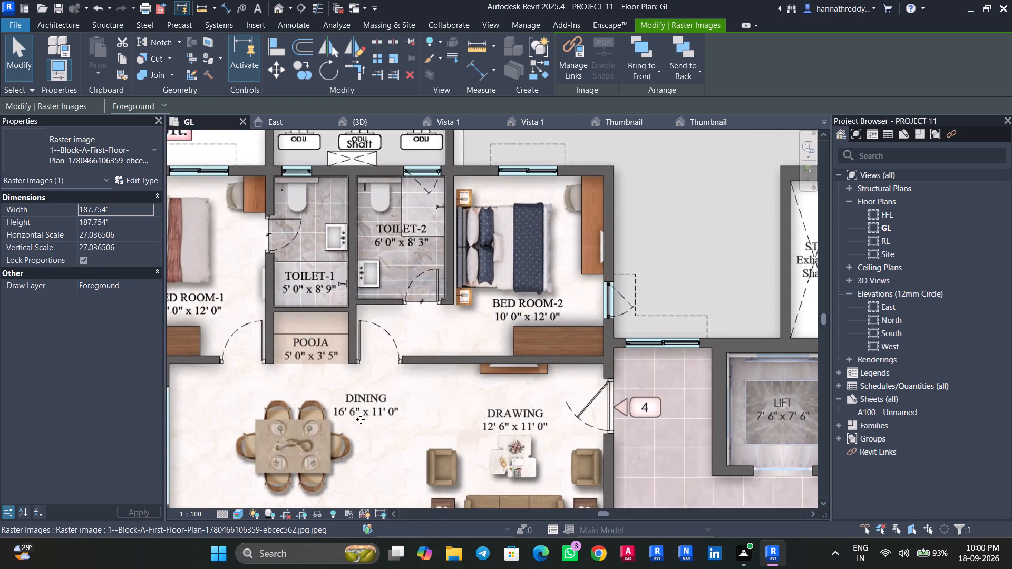
pyautogui.moveTo(360, 419); pyautogui.dragTo(362, 316, button='middle')
pyautogui.scroll(-6, 362, 316)
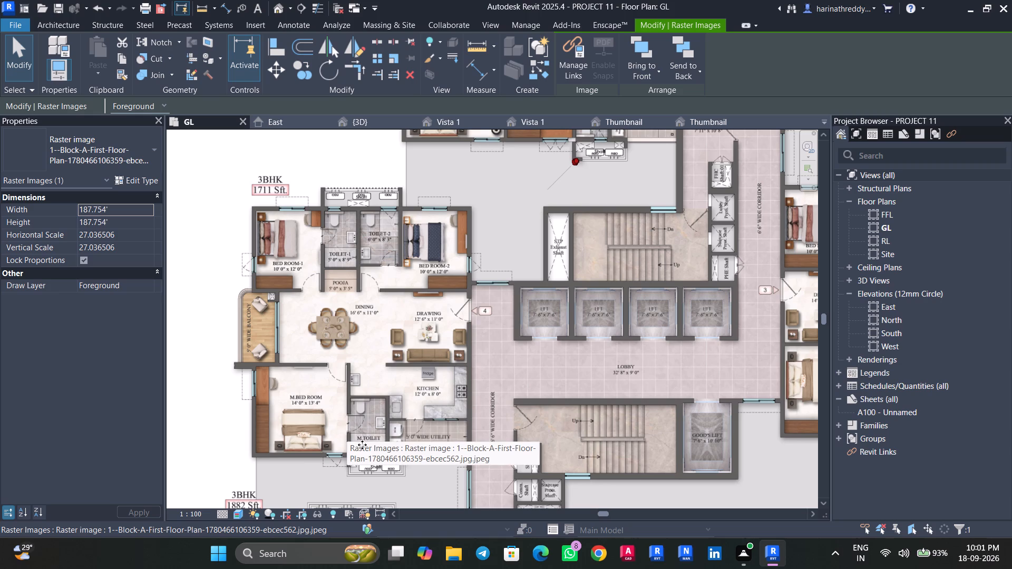
pyautogui.scroll(-3, 609, 468)
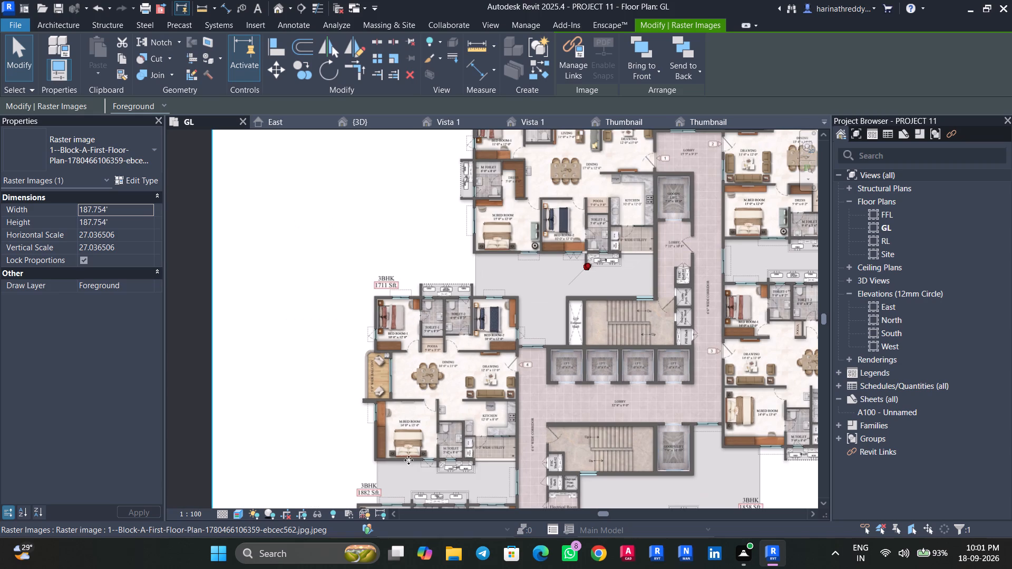
pyautogui.moveTo(347, 450); pyautogui.dragTo(238, 205, button='middle')
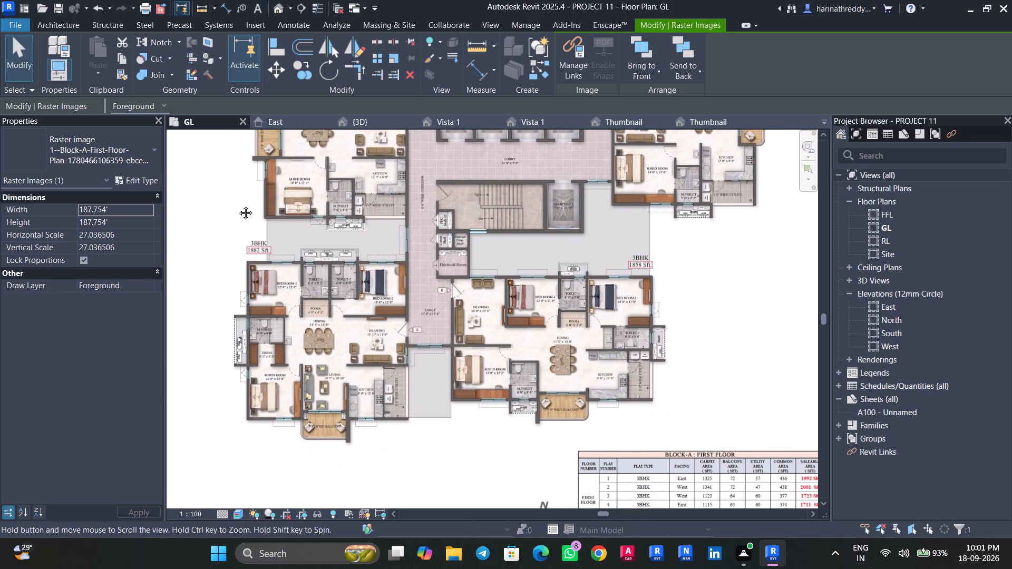
pyautogui.moveTo(238, 205); pyautogui.dragTo(238, 204, button='middle')
pyautogui.scroll(9, 339, 404)
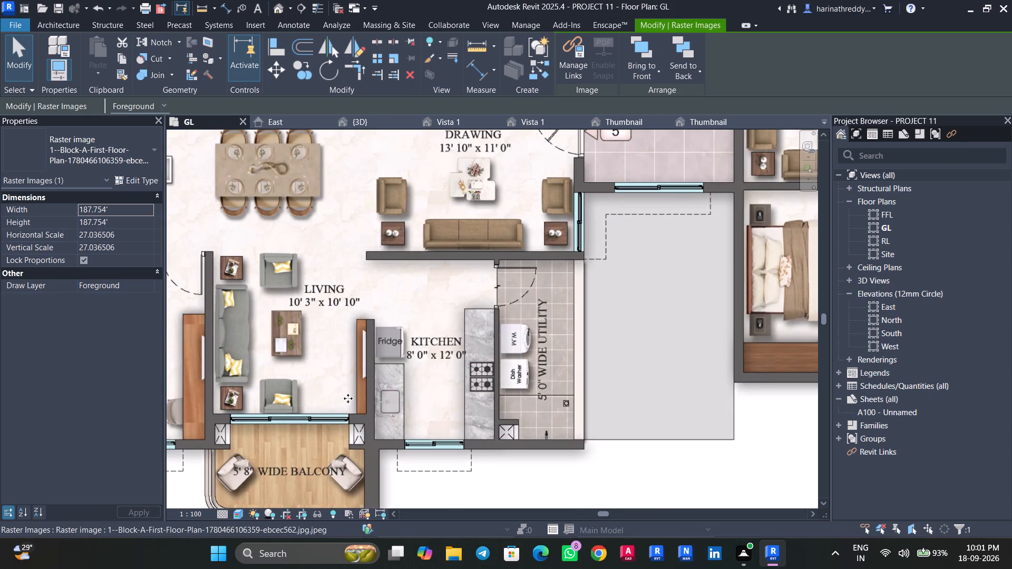
pyautogui.press('Tab')
pyautogui.click(363, 387)
pyautogui.scroll(-7, 363, 387)
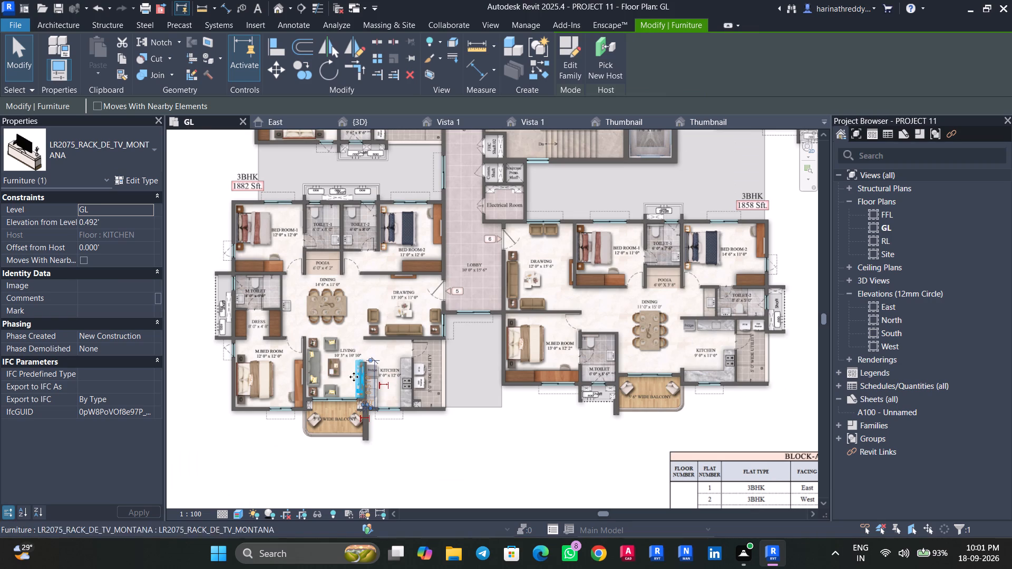
pyautogui.click(307, 75)
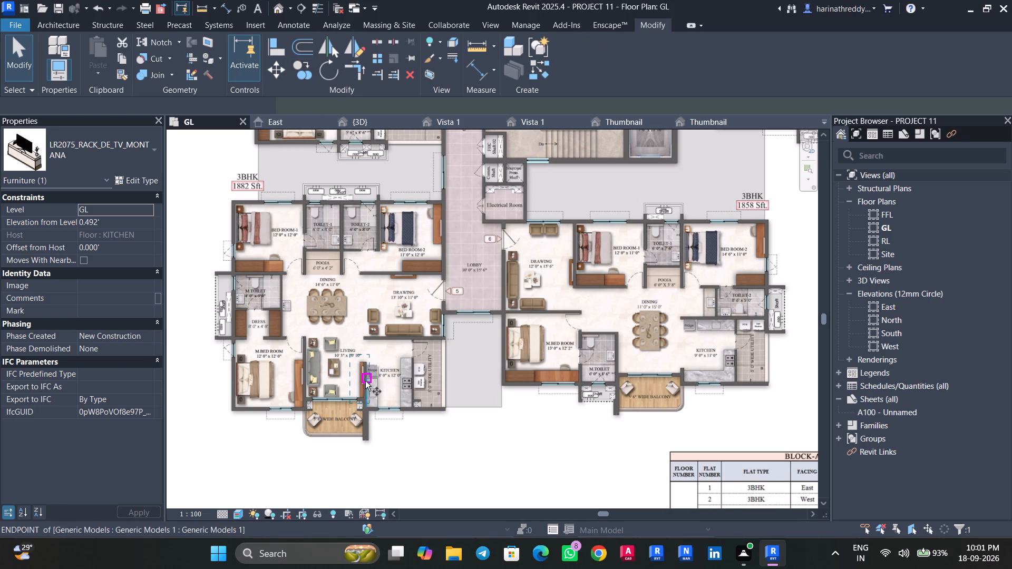
pyautogui.click(365, 381)
pyautogui.scroll(9, 581, 271)
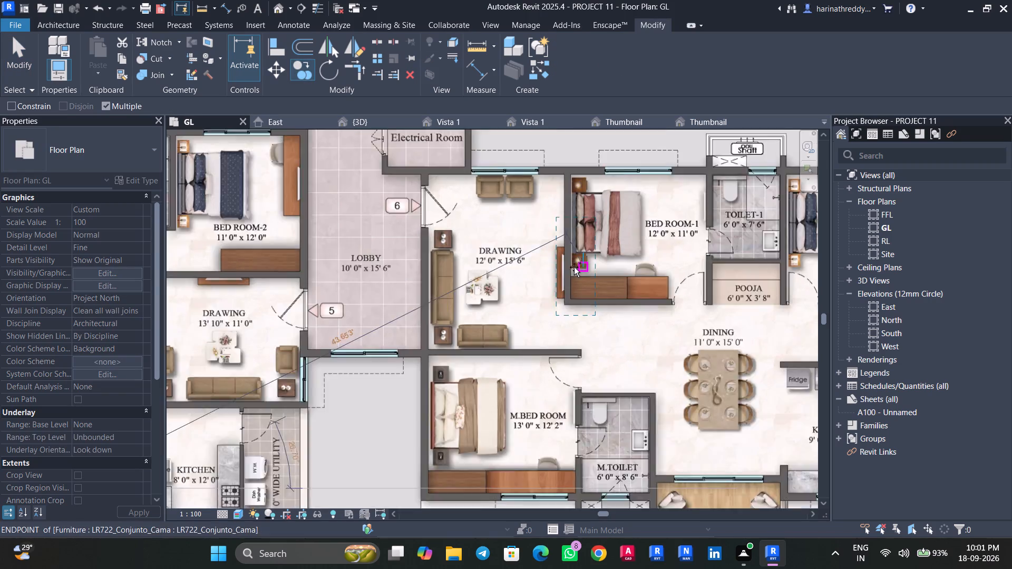
pyautogui.click(553, 267)
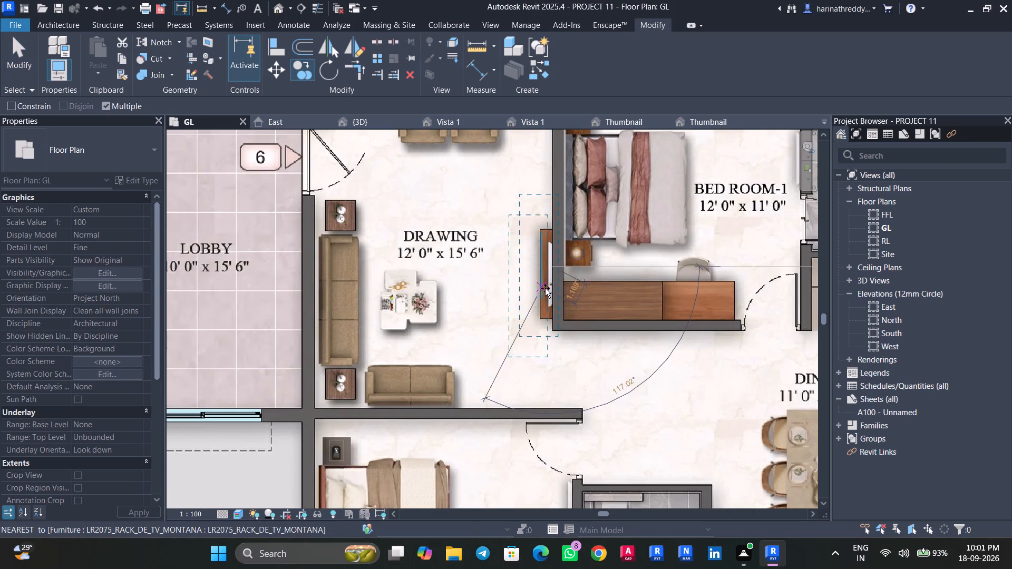
pyautogui.press('Escape')
pyautogui.press('Escape')
pyautogui.press('Escape')
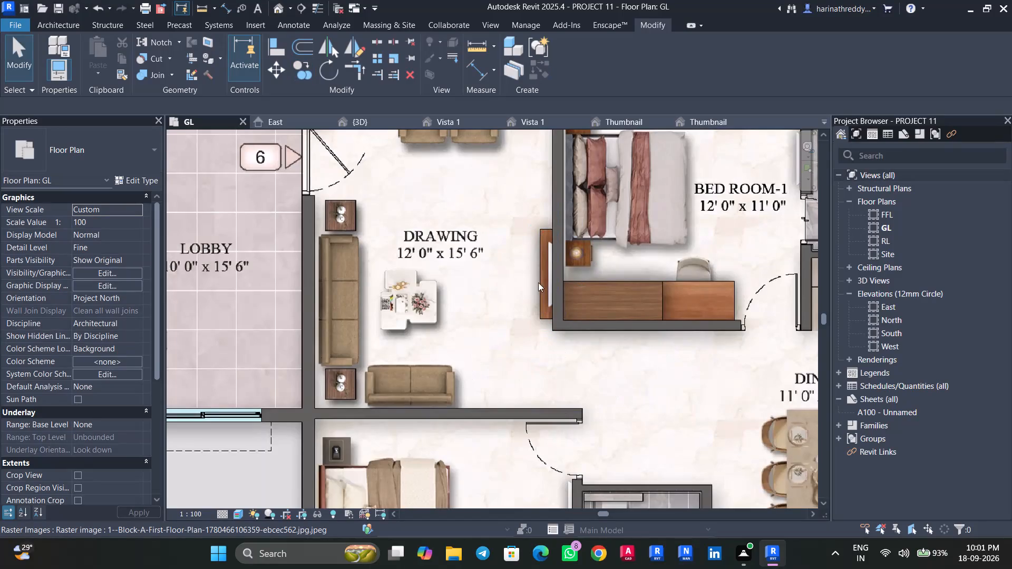
# Nudge the copied TV unit slightly upward along the Bed Room-1 wall in the 12' 0" x 15' 6" Drawing room.
pyautogui.press('Tab')
pyautogui.click(538, 284)
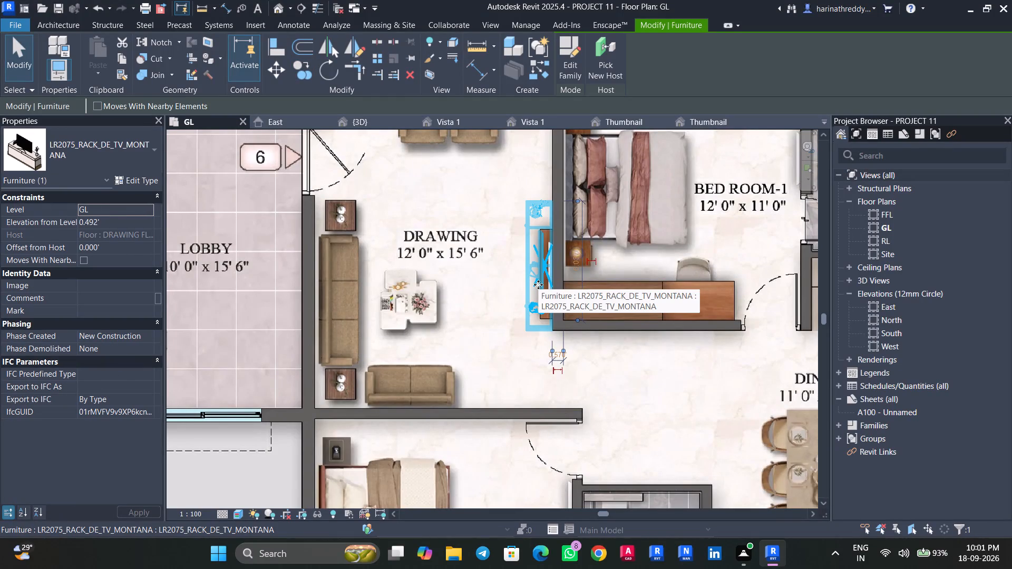
pyautogui.press('Left')
pyautogui.press('Up')
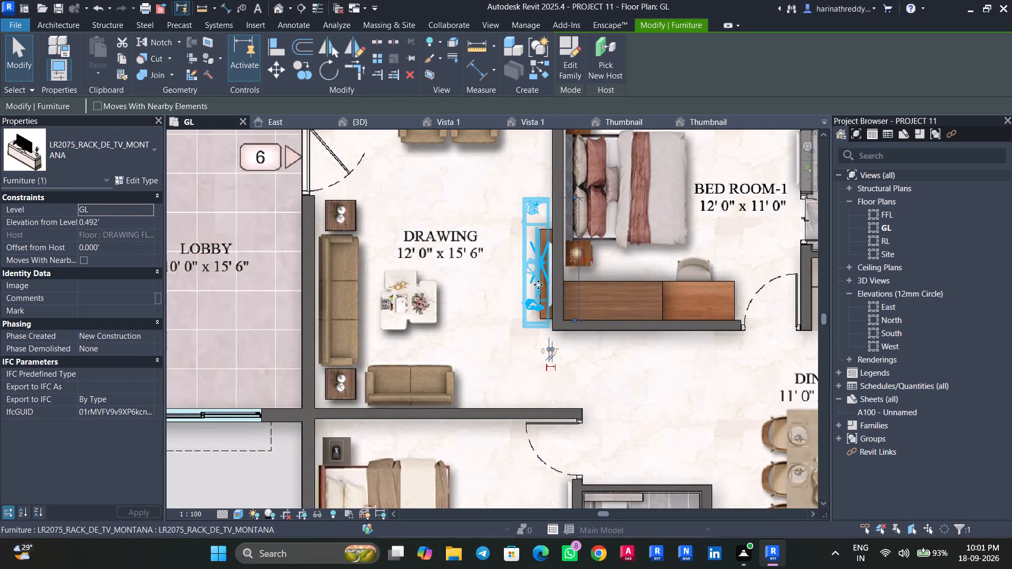
pyautogui.press('Right')
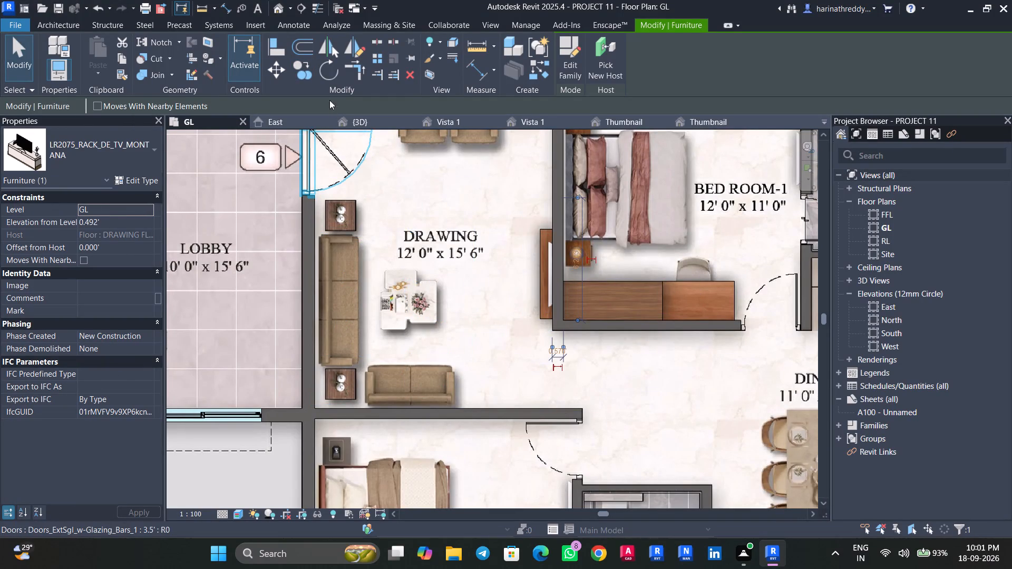
# Copy this TV unit with multiple placement into the 14' 6" x 11' 0" Drawing room of the 1723 Sft. flat.
pyautogui.click(309, 79)
pyautogui.scroll(-8, 385, 253)
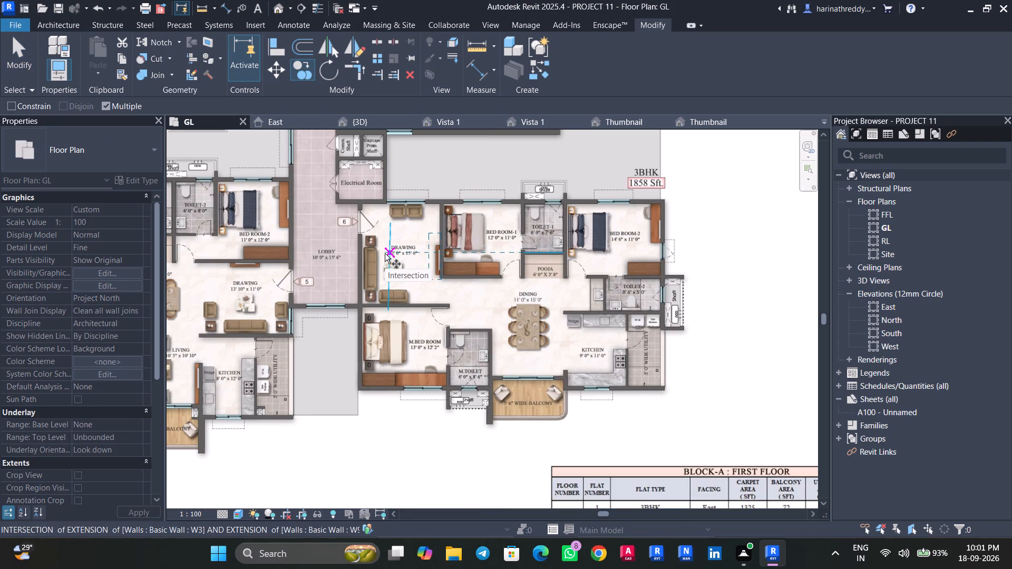
pyautogui.scroll(-8, 441, 286)
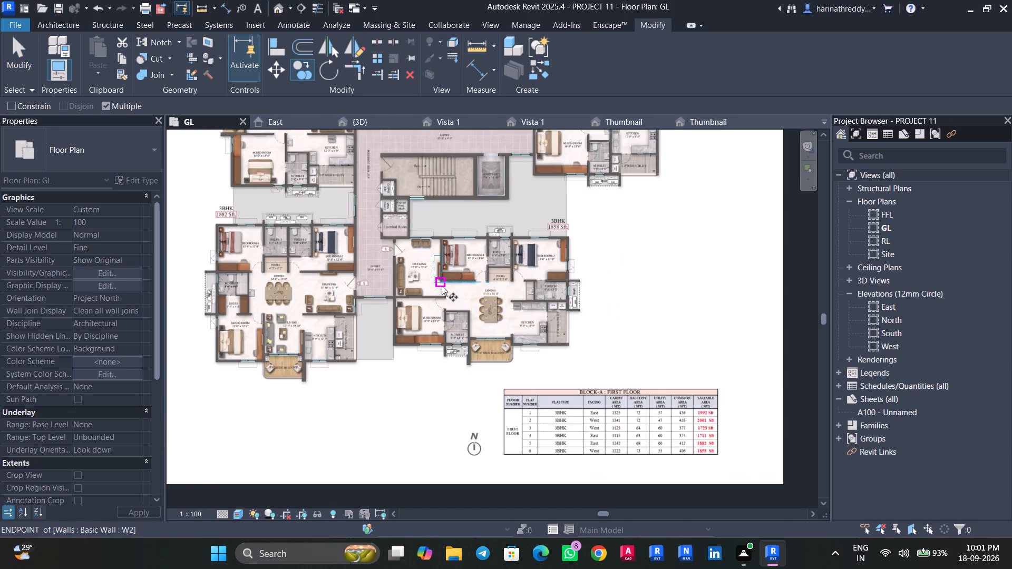
pyautogui.scroll(9, 536, 207)
pyautogui.moveTo(513, 287); pyautogui.dragTo(512, 310, button='middle')
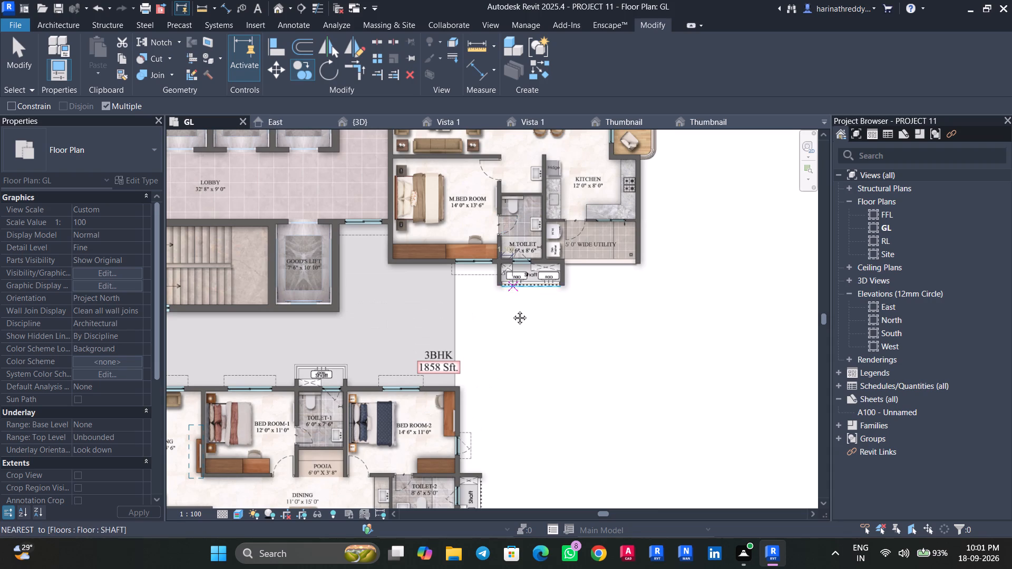
pyautogui.moveTo(512, 310); pyautogui.dragTo(522, 292, button='middle')
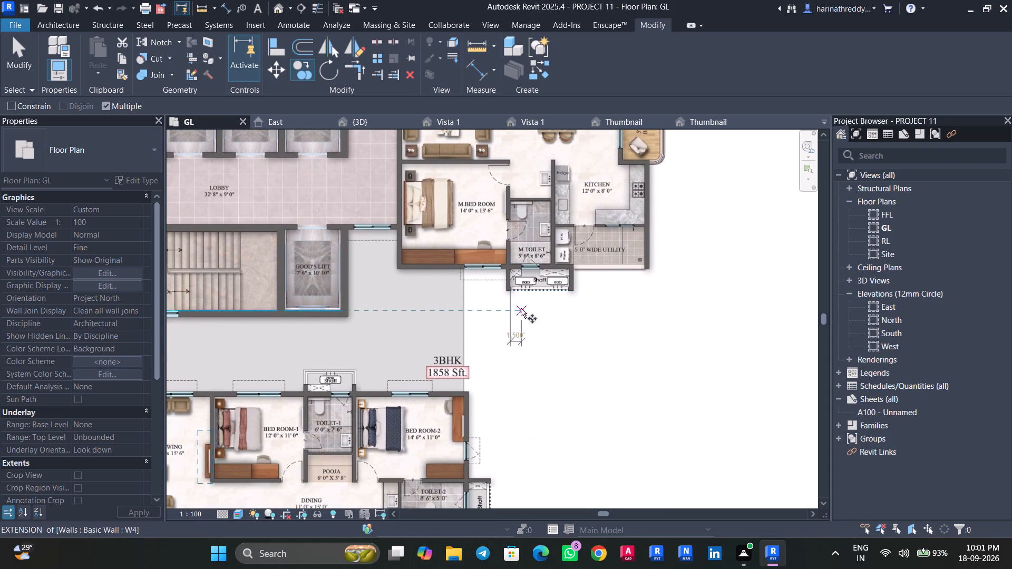
pyautogui.scroll(-4, 520, 310)
pyautogui.moveTo(528, 342); pyautogui.dragTo(543, 295, button='middle')
pyautogui.scroll(7, 368, 348)
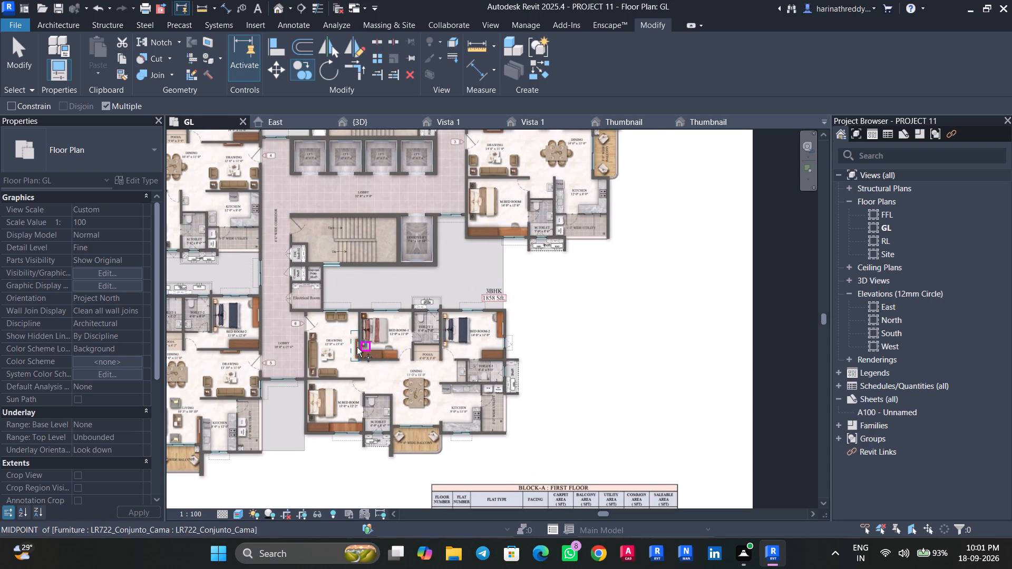
pyautogui.scroll(2, 357, 347)
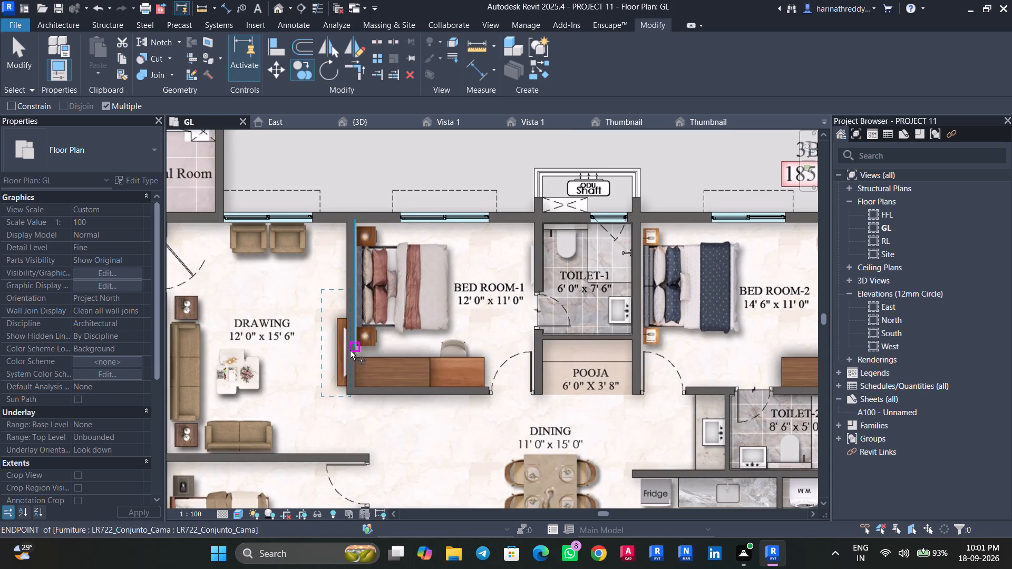
pyautogui.scroll(4, 346, 350)
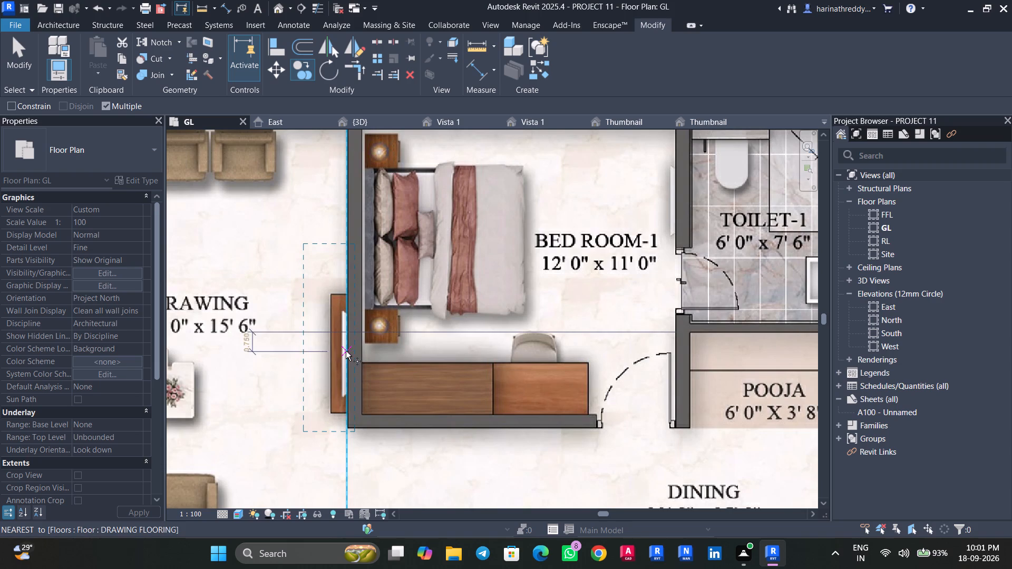
pyautogui.click(346, 350)
pyautogui.scroll(1, 346, 350)
pyautogui.scroll(-20, 346, 350)
pyautogui.scroll(-5, 346, 350)
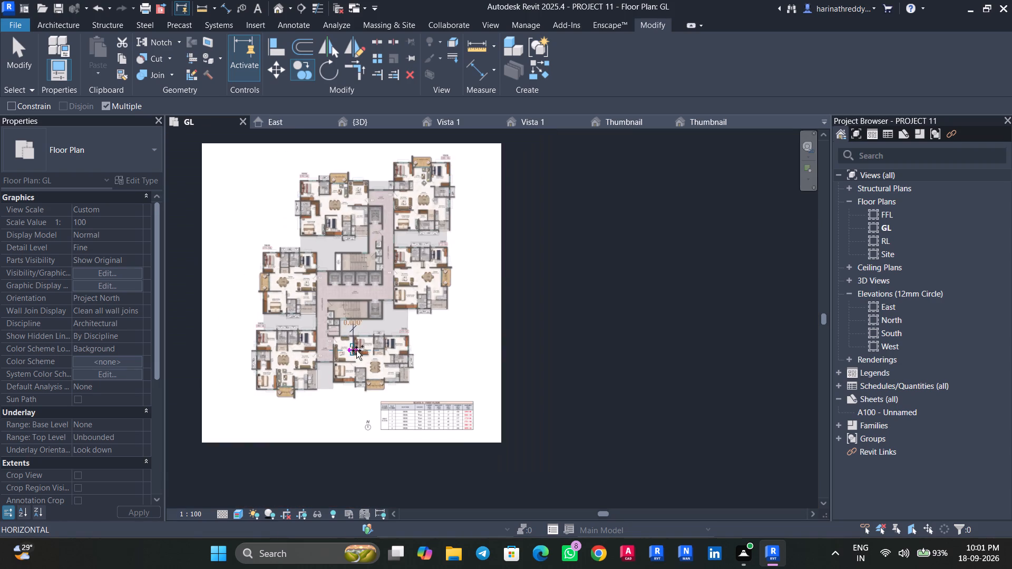
pyautogui.scroll(15, 392, 303)
pyautogui.scroll(-1, 376, 309)
pyautogui.scroll(4, 377, 309)
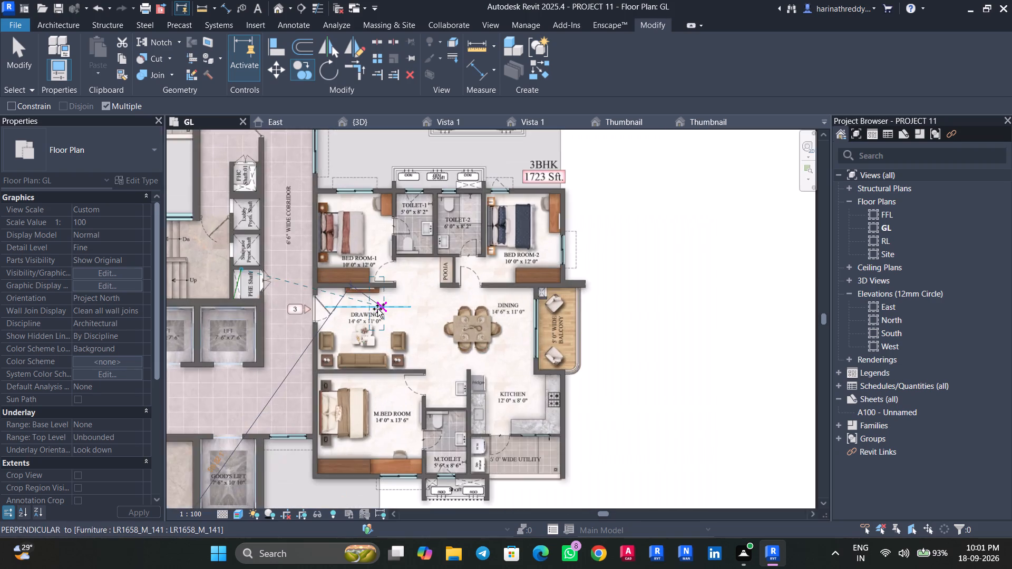
pyautogui.scroll(3, 377, 309)
pyautogui.click(429, 335)
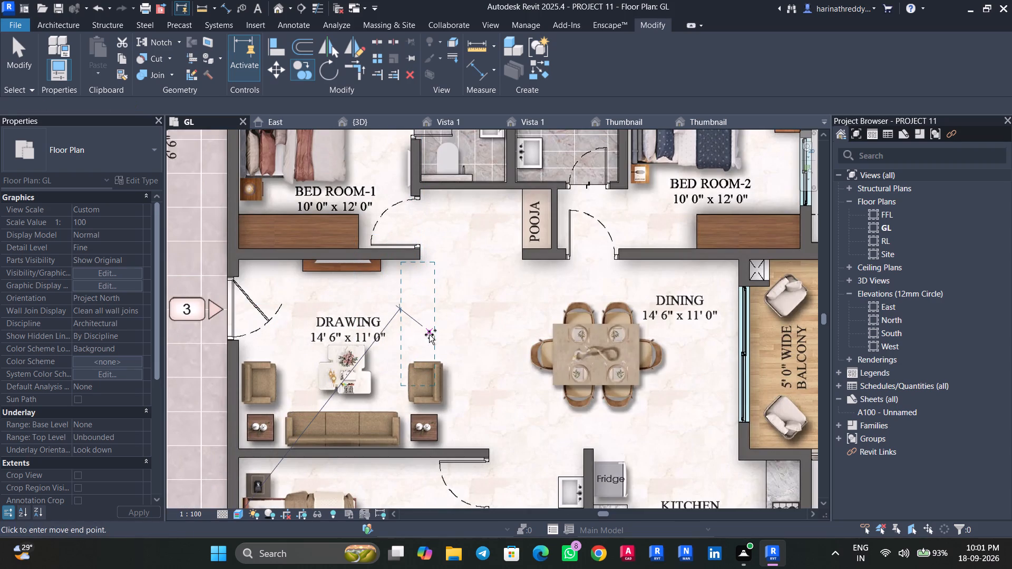
# Rotate the TV unit copy in the 14' 6" x 11' 0" Drawing room by 90 degrees.
pyautogui.click(336, 74)
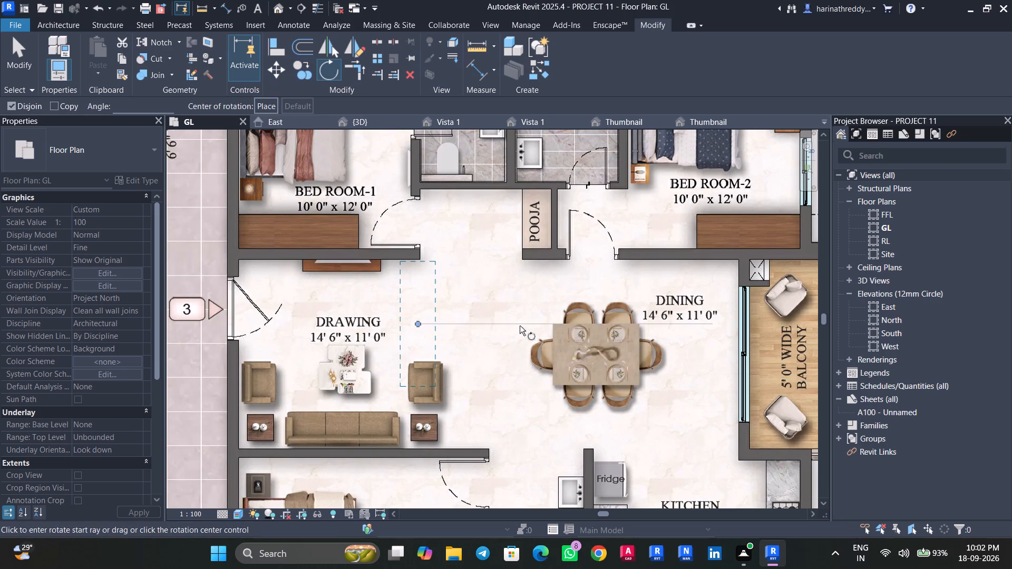
pyautogui.click(520, 326)
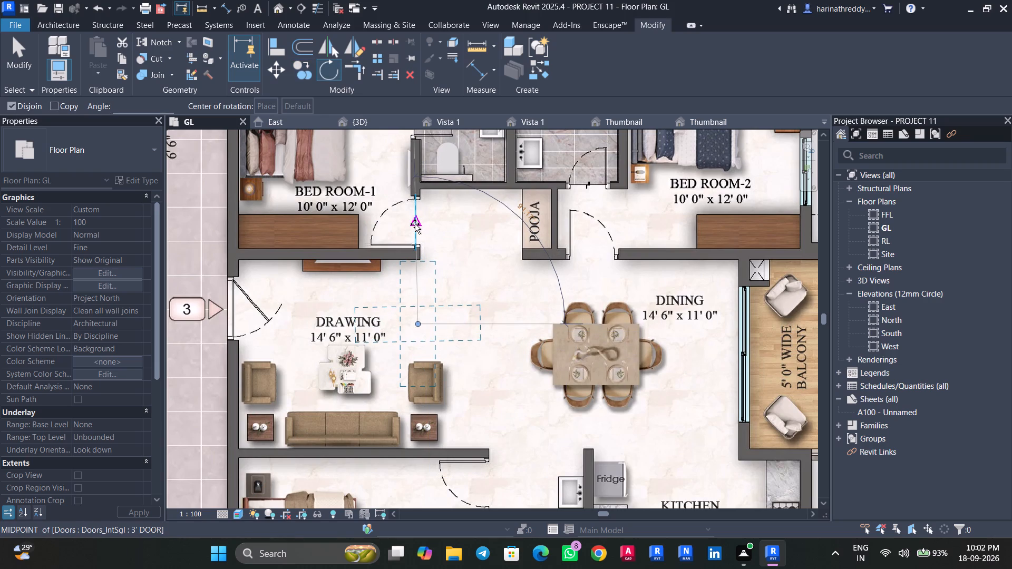
pyautogui.write('90')
pyautogui.press('Return')
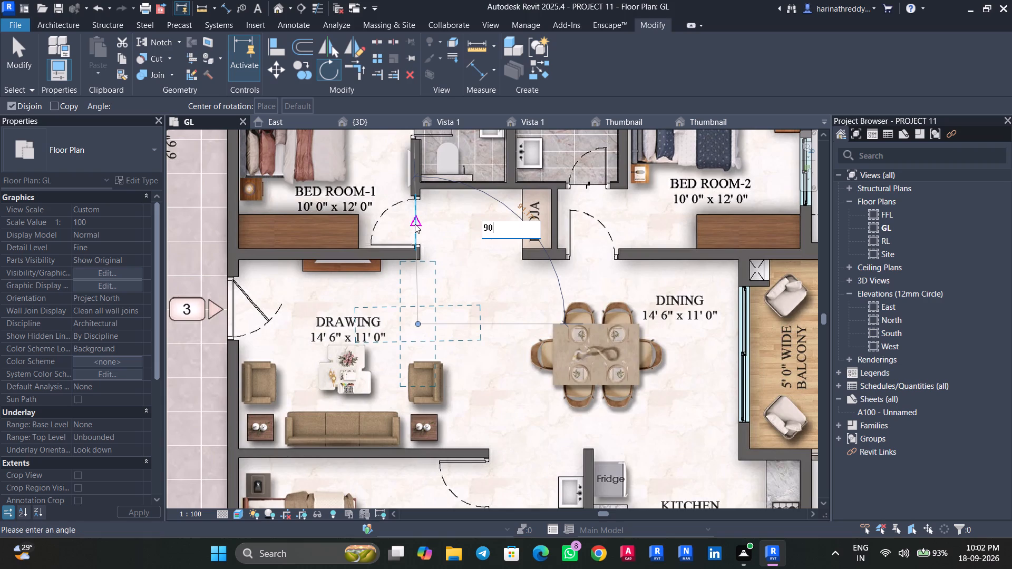
pyautogui.press('Return')
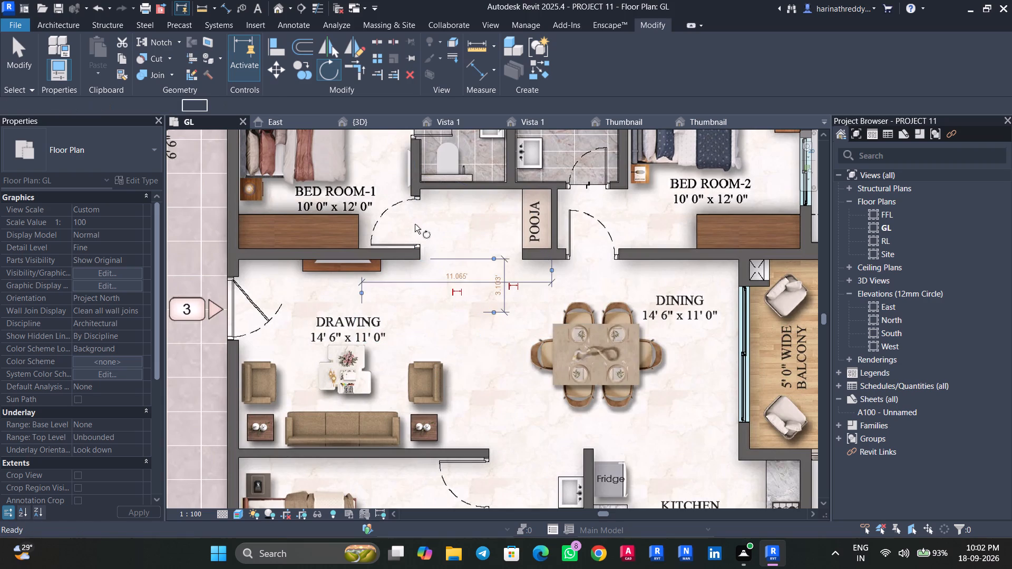
# Move the rotated TV unit against the wall below Bed Room-1, over the unit drawn in the 14' 6" x 11' 0" Drawing room.
pyautogui.click(279, 75)
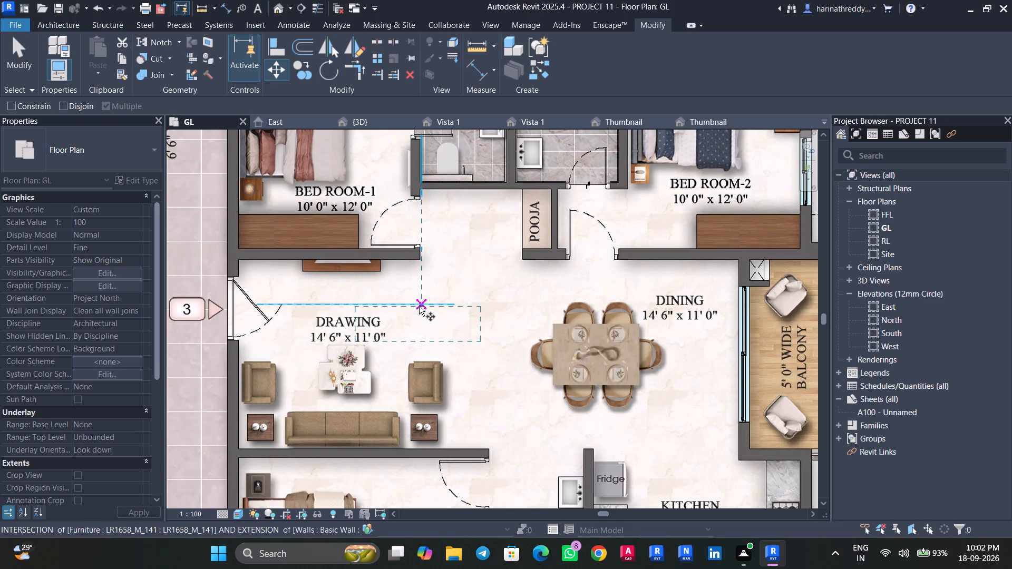
pyautogui.click(419, 311)
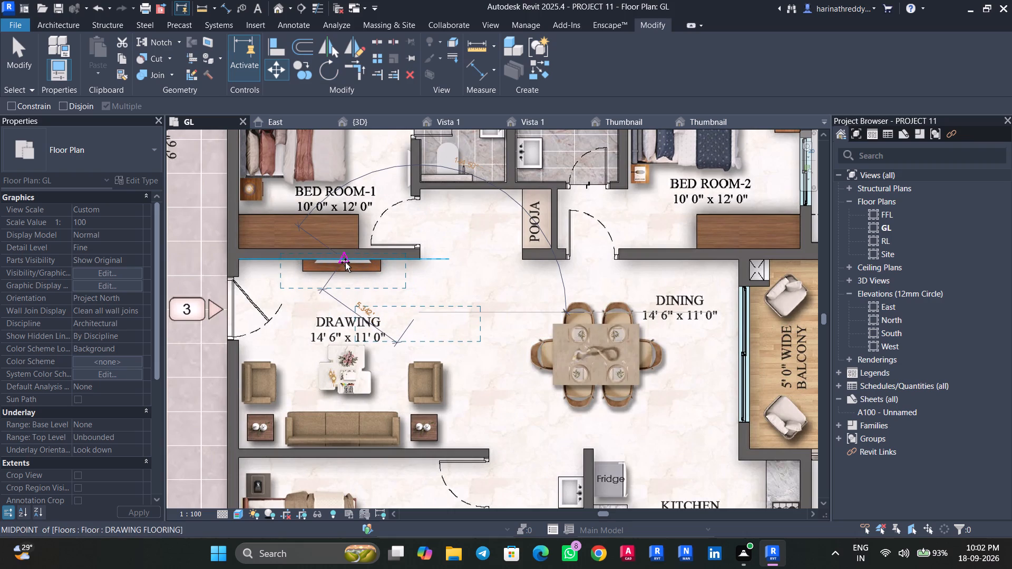
pyautogui.click(345, 262)
# Copy the TV unit with multiple placement onto the Toilet-1 wall of the 11' 6" x 12' 0" Drawing room in the 2001 Sft. flat.
pyautogui.scroll(-4, 360, 281)
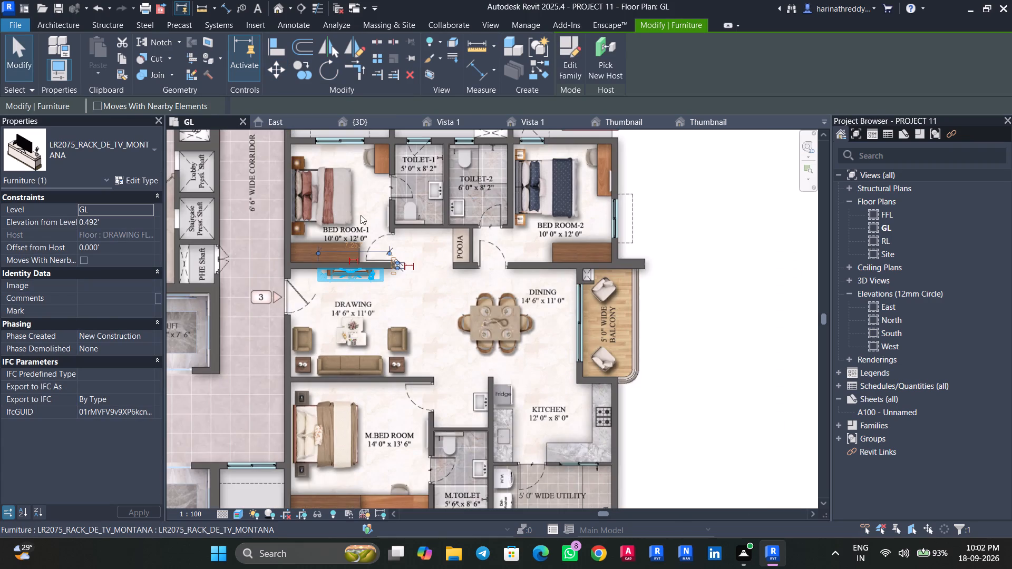
pyautogui.scroll(3, 361, 270)
pyautogui.scroll(-1, 361, 270)
pyautogui.scroll(6, 361, 270)
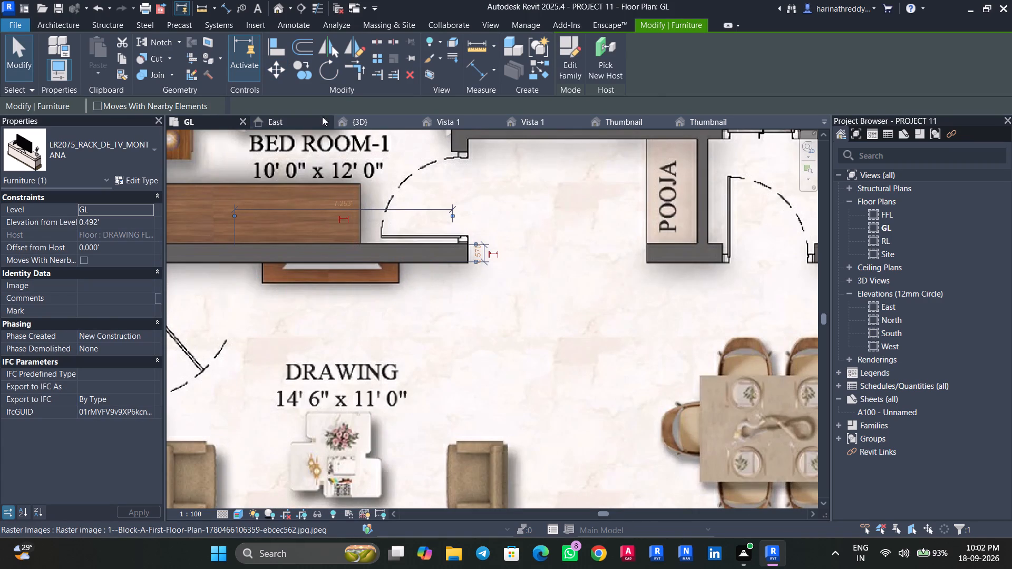
pyautogui.click(309, 77)
pyautogui.click(332, 258)
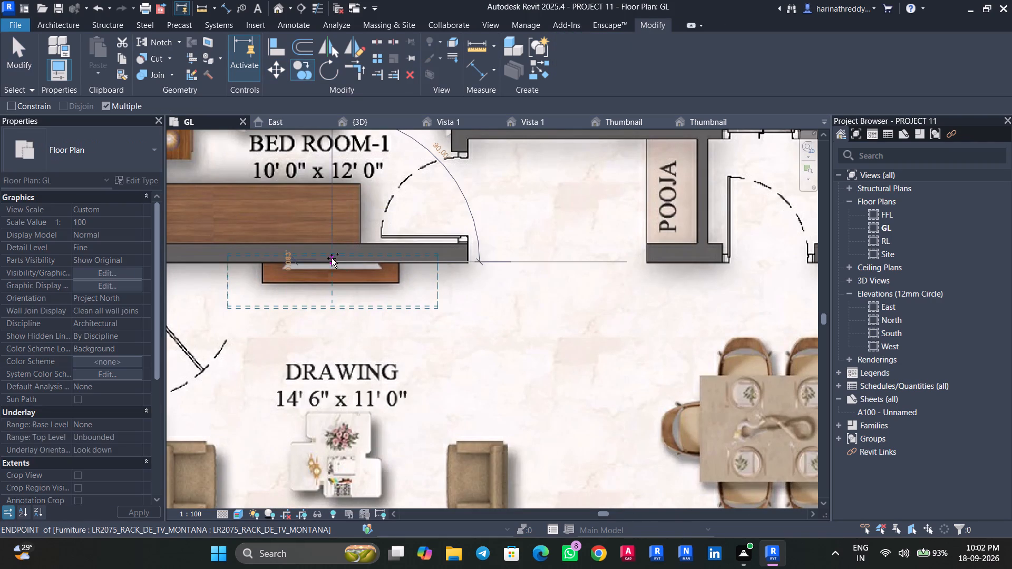
pyautogui.scroll(-12, 333, 258)
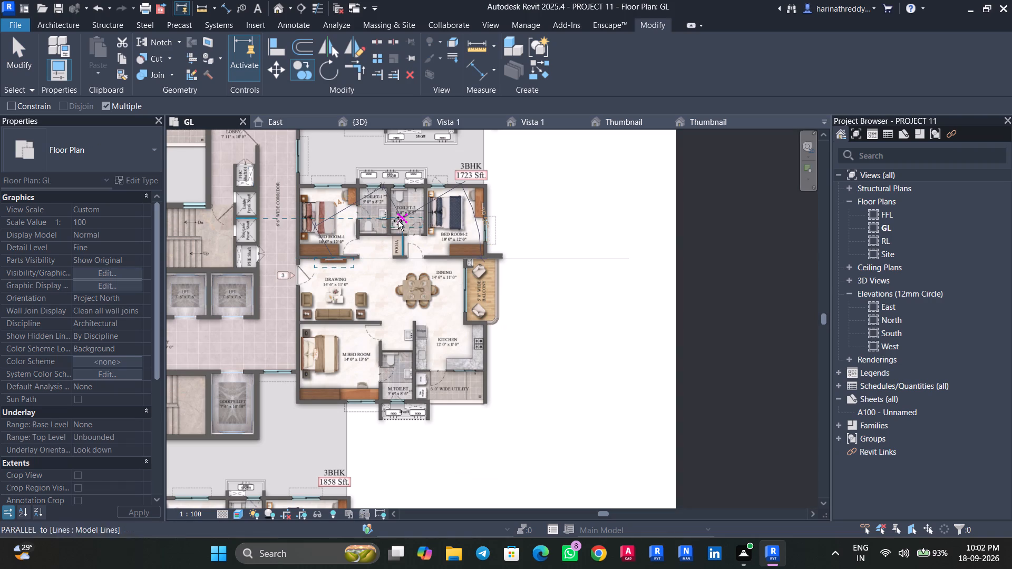
pyautogui.moveTo(398, 221); pyautogui.dragTo(440, 413, button='middle')
pyautogui.scroll(10, 376, 185)
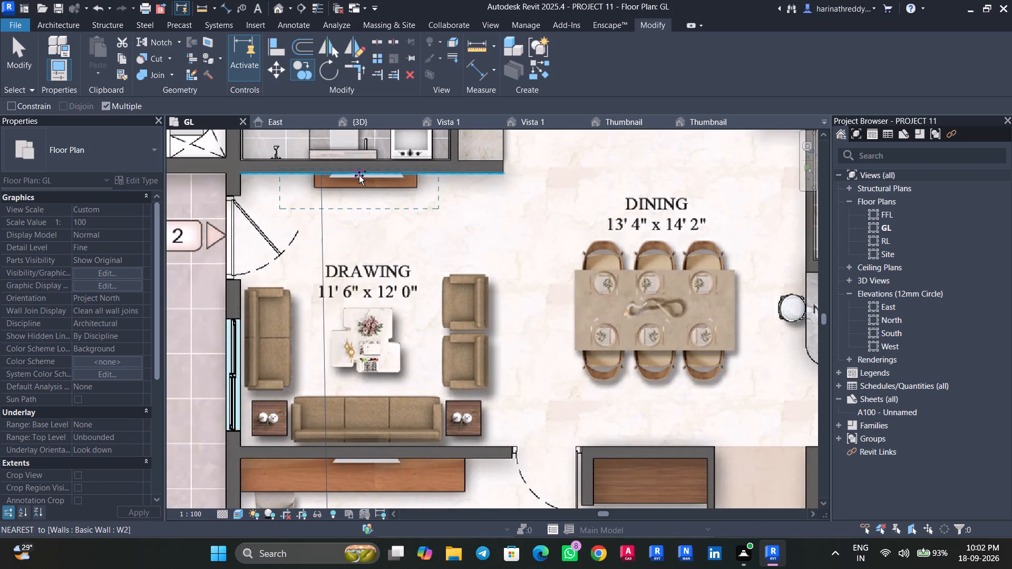
pyautogui.click(359, 175)
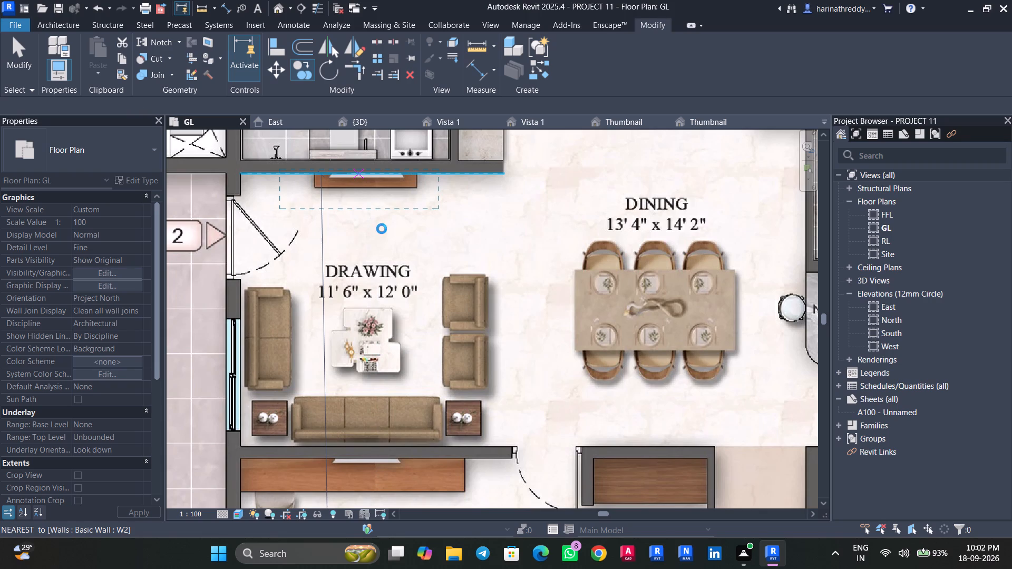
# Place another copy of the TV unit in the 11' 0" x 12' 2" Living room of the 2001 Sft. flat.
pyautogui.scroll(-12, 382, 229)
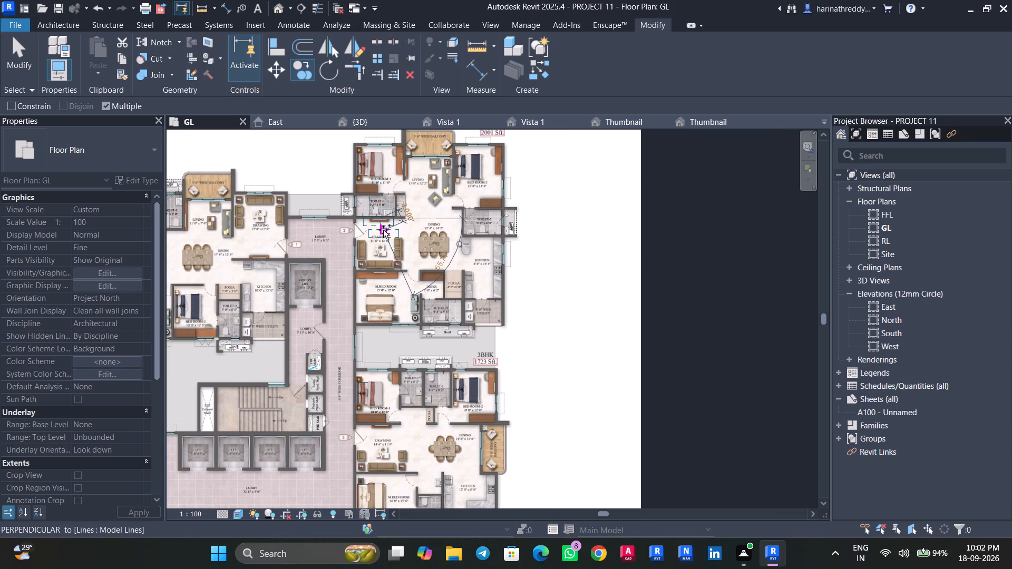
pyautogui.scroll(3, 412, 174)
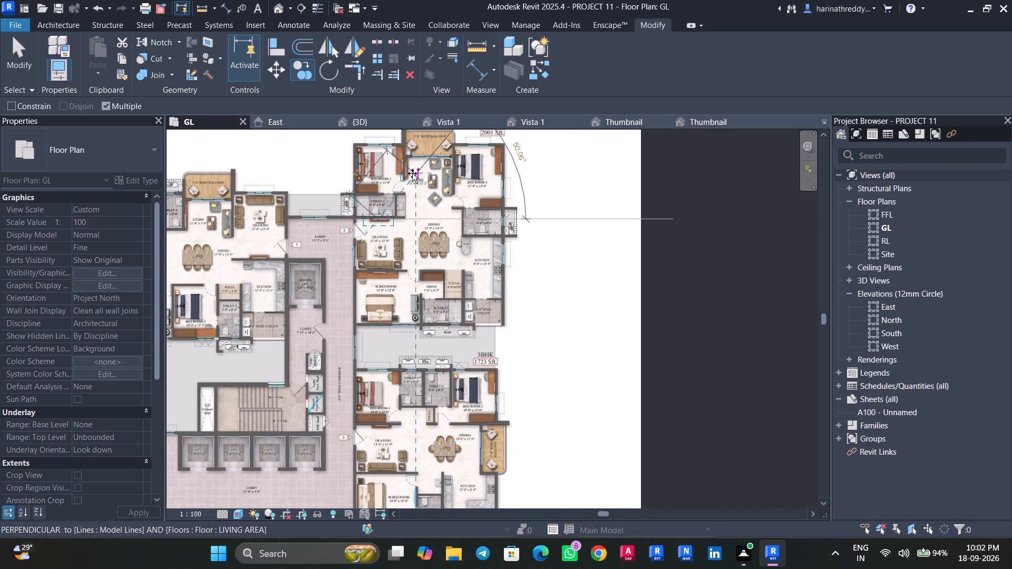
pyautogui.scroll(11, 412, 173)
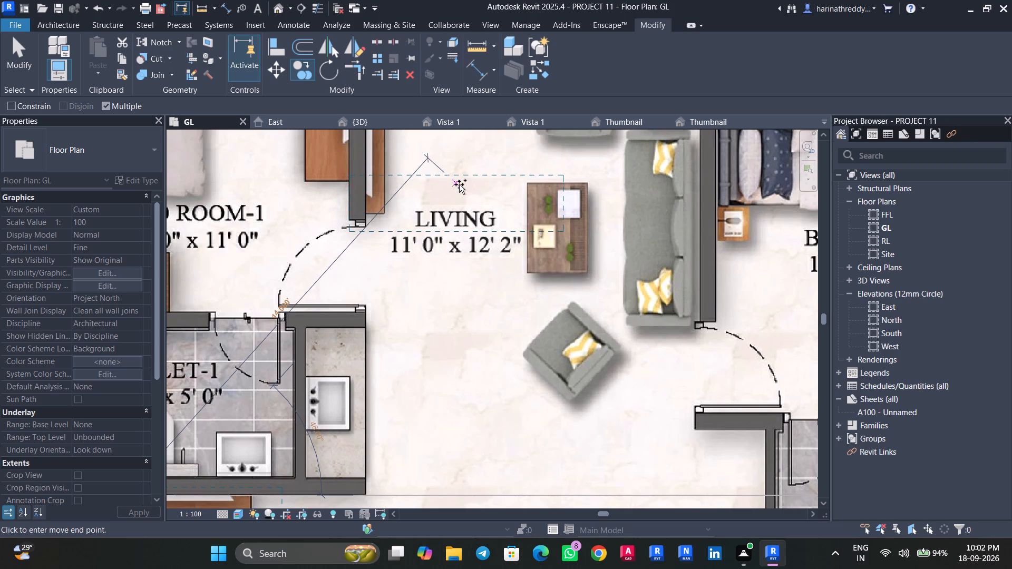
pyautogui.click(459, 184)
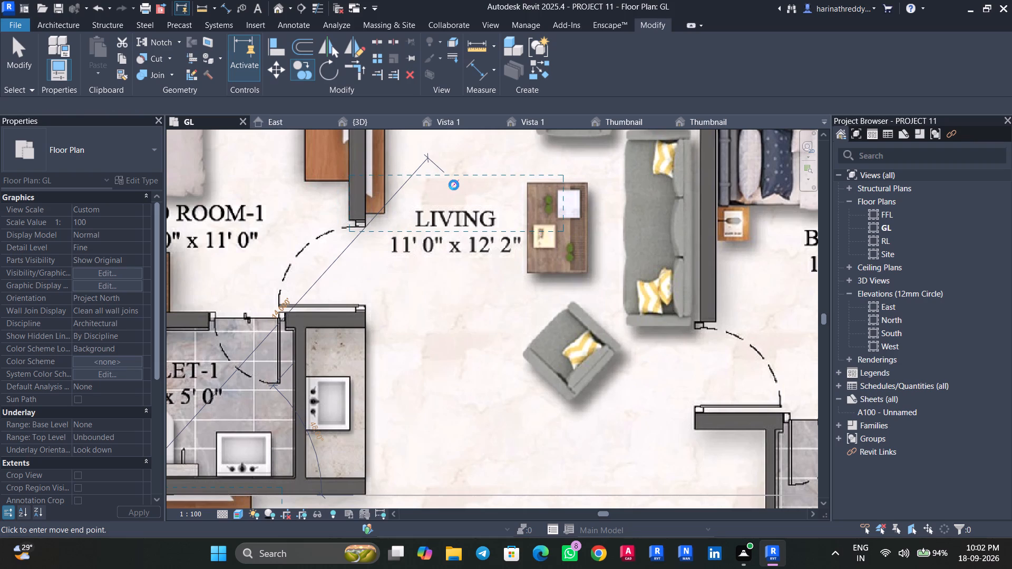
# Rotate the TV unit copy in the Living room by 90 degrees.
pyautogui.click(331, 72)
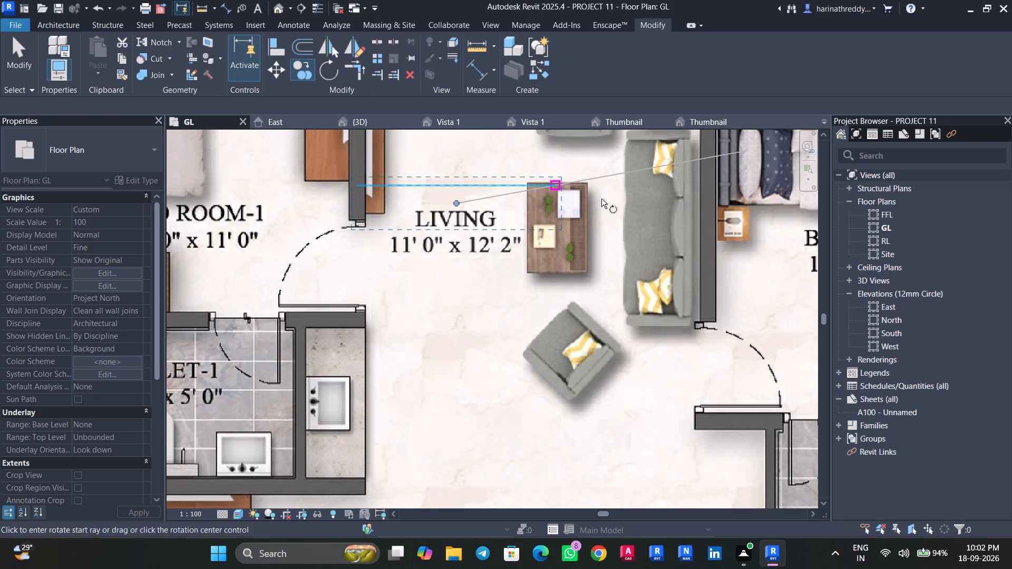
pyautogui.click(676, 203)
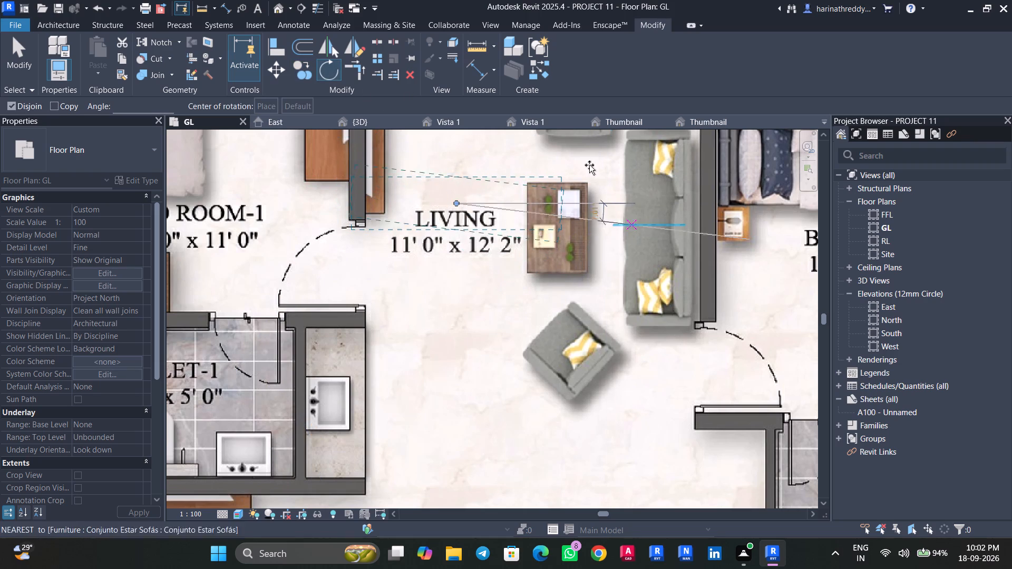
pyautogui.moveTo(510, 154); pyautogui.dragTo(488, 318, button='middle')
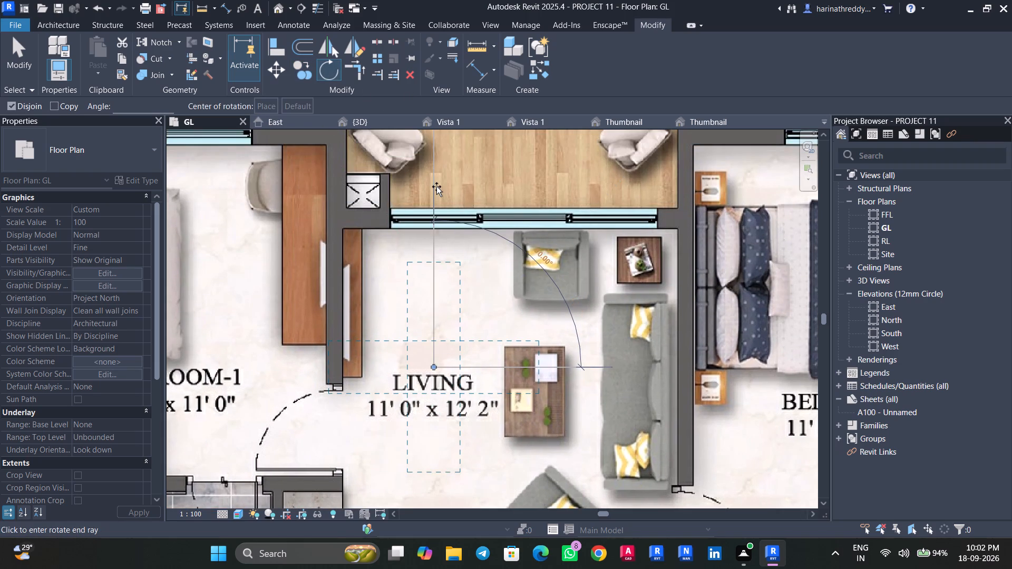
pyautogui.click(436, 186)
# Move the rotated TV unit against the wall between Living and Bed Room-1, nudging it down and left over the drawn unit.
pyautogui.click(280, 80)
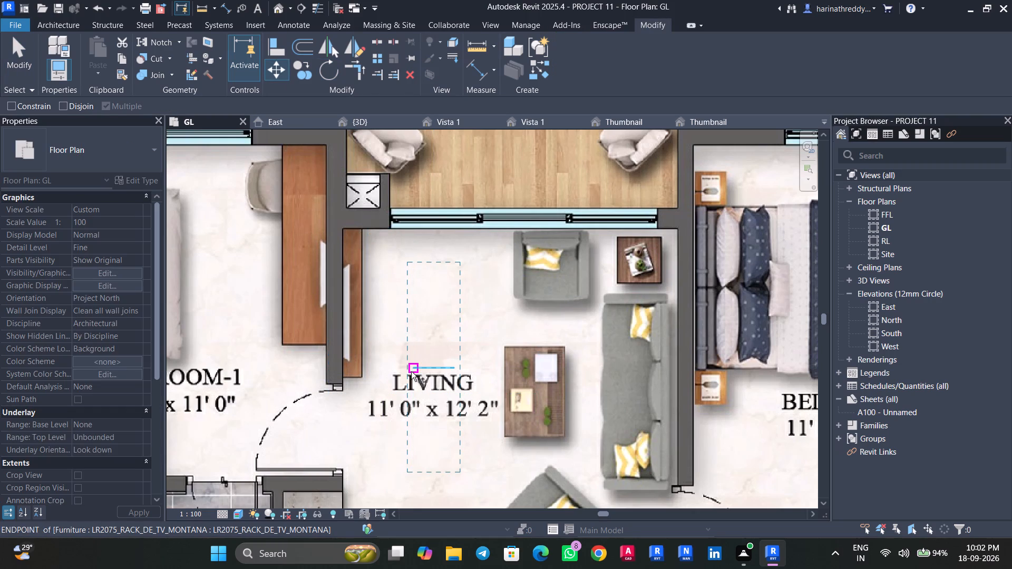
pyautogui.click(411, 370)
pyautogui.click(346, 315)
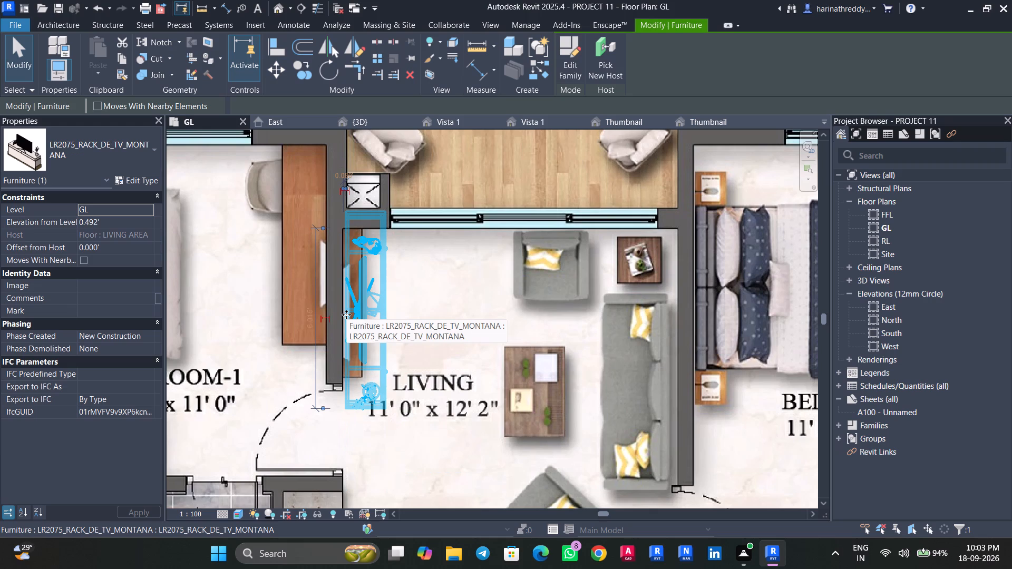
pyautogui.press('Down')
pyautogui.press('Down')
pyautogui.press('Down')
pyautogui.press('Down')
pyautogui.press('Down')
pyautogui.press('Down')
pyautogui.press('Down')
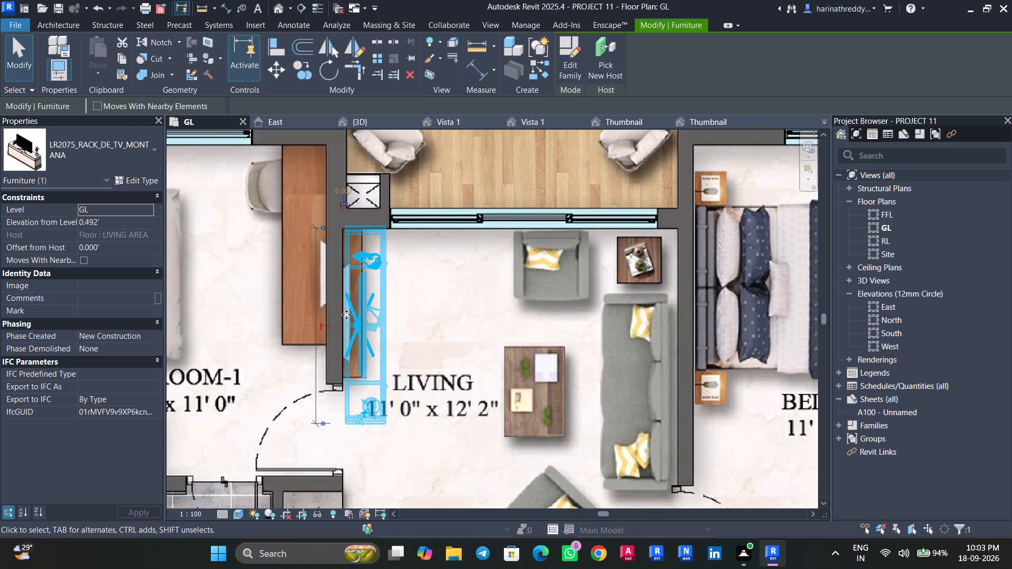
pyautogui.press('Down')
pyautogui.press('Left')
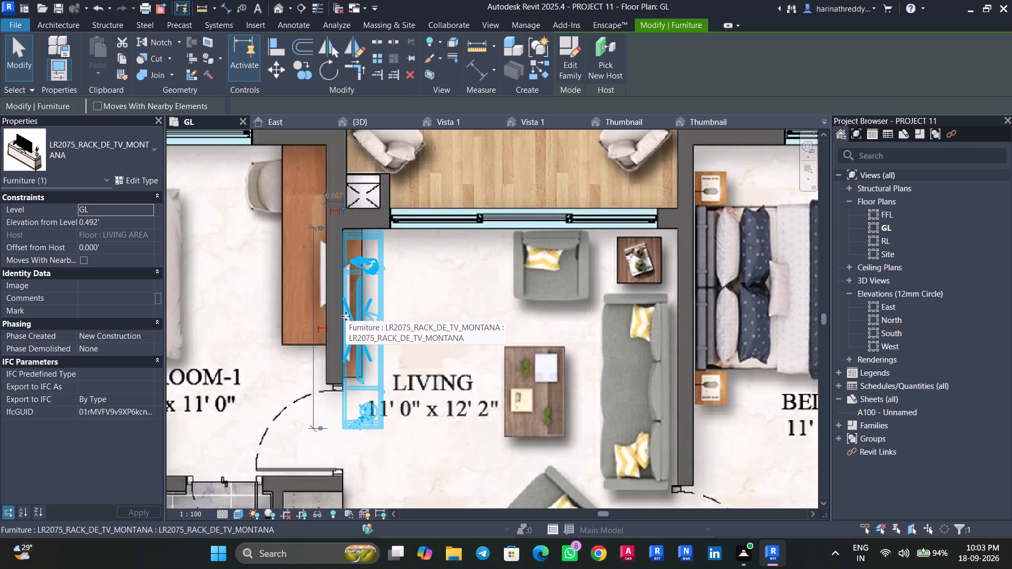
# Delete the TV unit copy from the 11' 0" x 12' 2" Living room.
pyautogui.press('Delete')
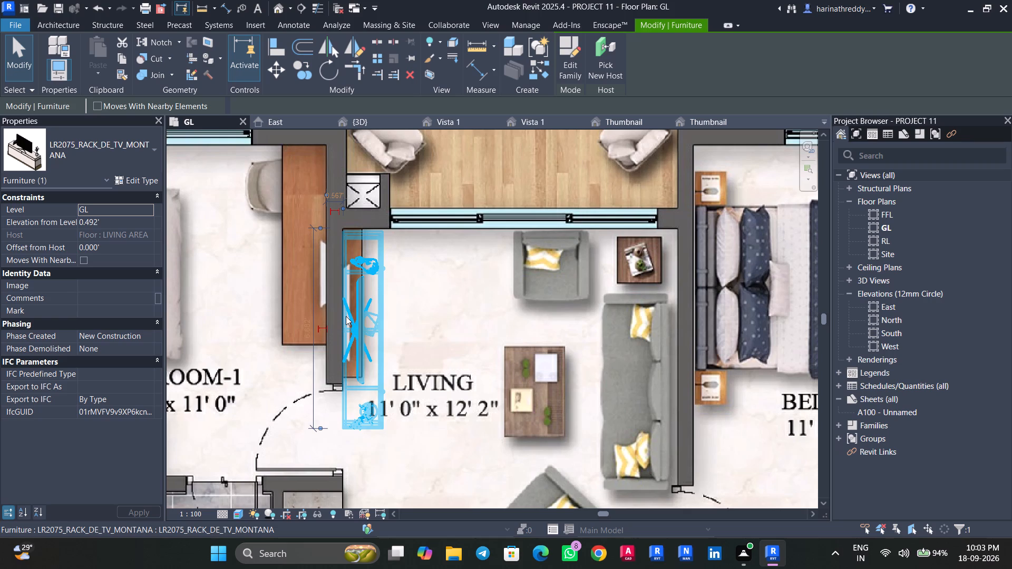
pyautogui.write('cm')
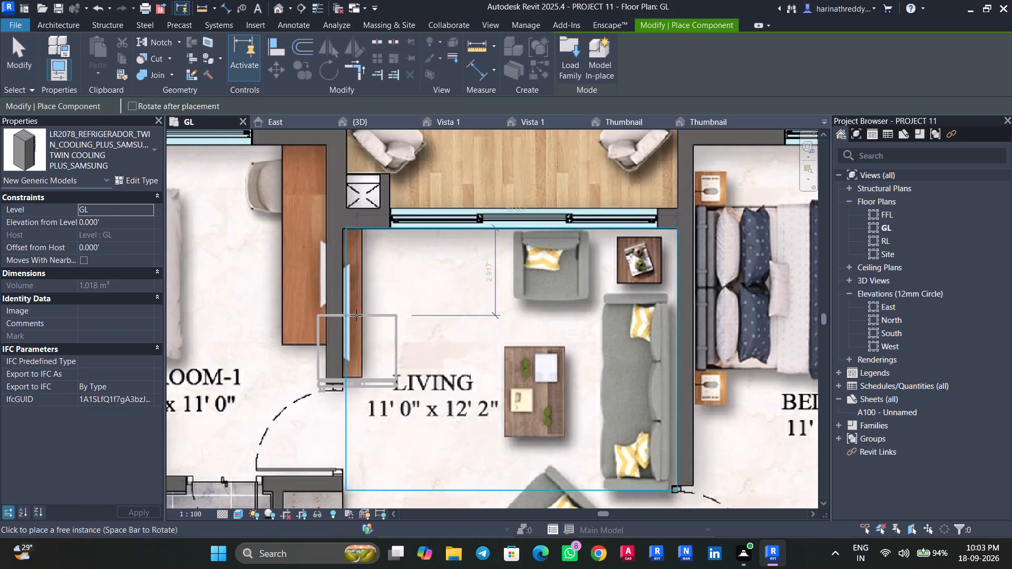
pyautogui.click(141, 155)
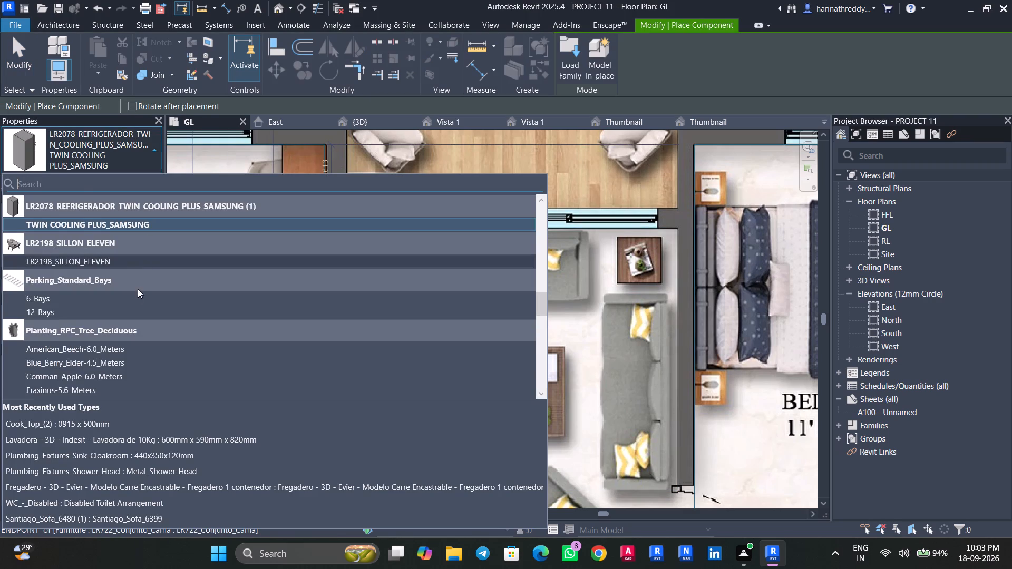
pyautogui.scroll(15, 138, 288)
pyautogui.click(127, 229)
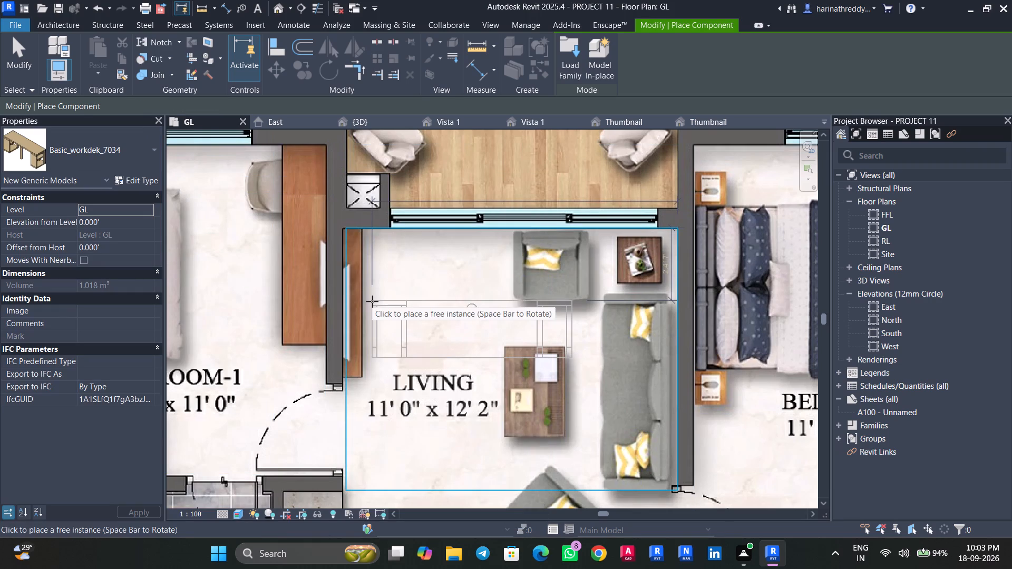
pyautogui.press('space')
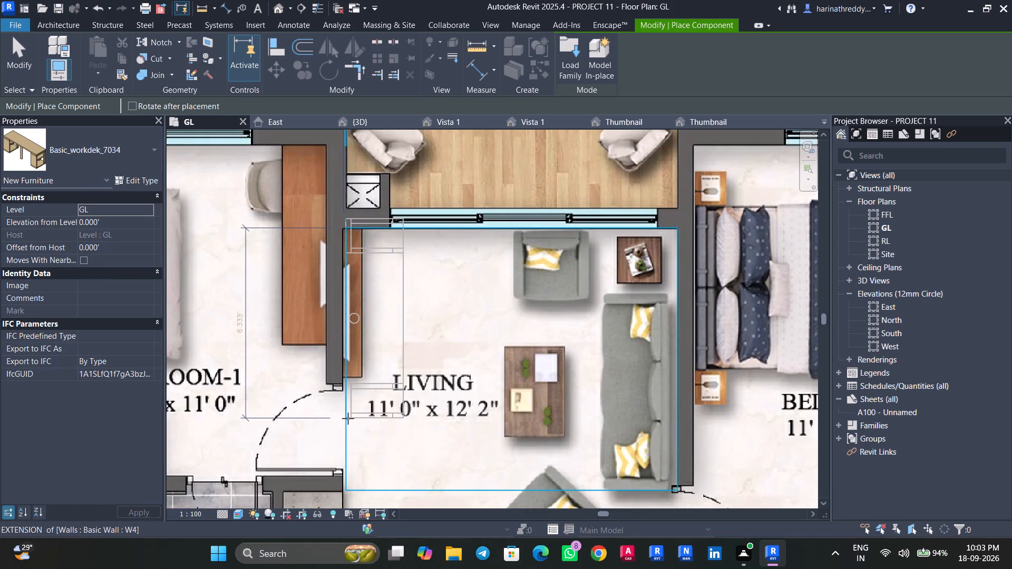
# Place a rotated Furniture_TV_Plasma 50" component at 3' elevation from level on the Living room wall shared with Bed Room-1.
pyautogui.click(121, 160)
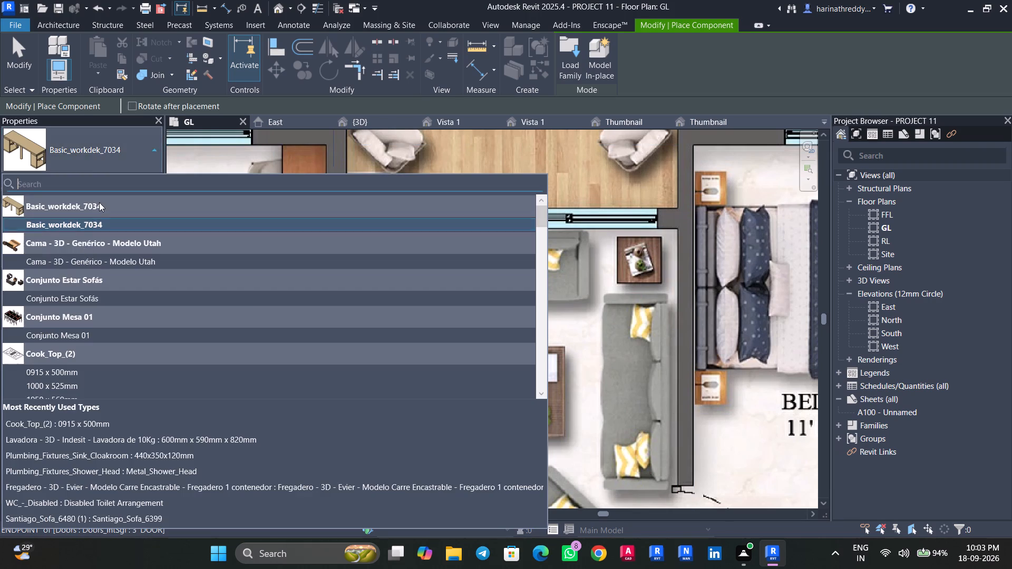
pyautogui.scroll(5, 86, 260)
pyautogui.scroll(-8, 70, 300)
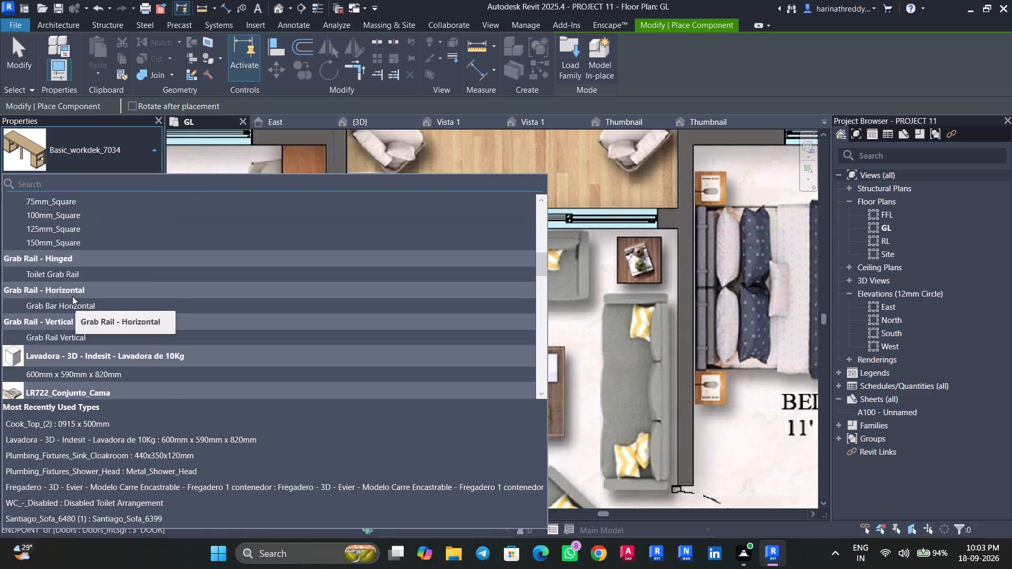
pyautogui.scroll(2, 72, 290)
pyautogui.click(69, 267)
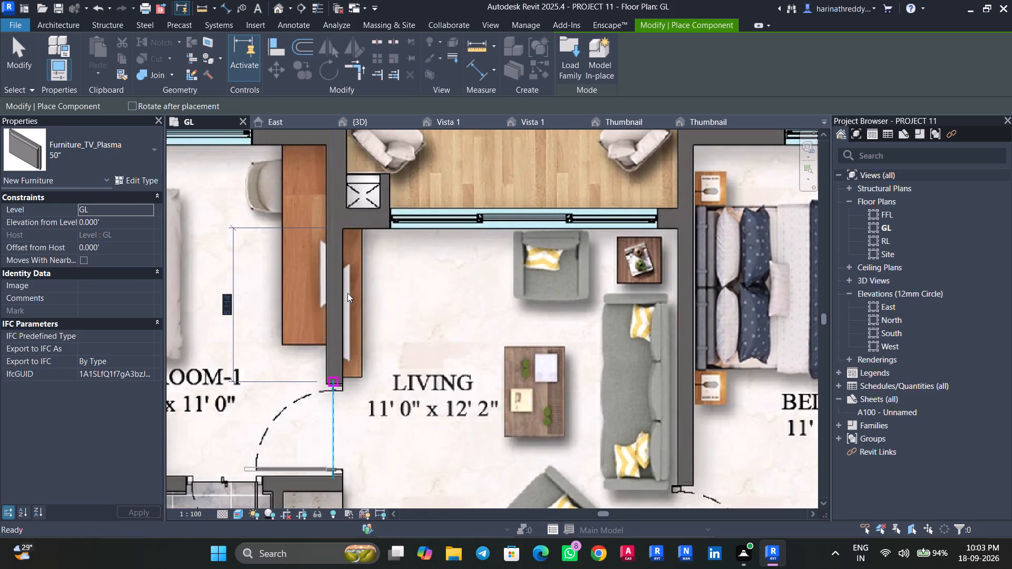
pyautogui.press('space')
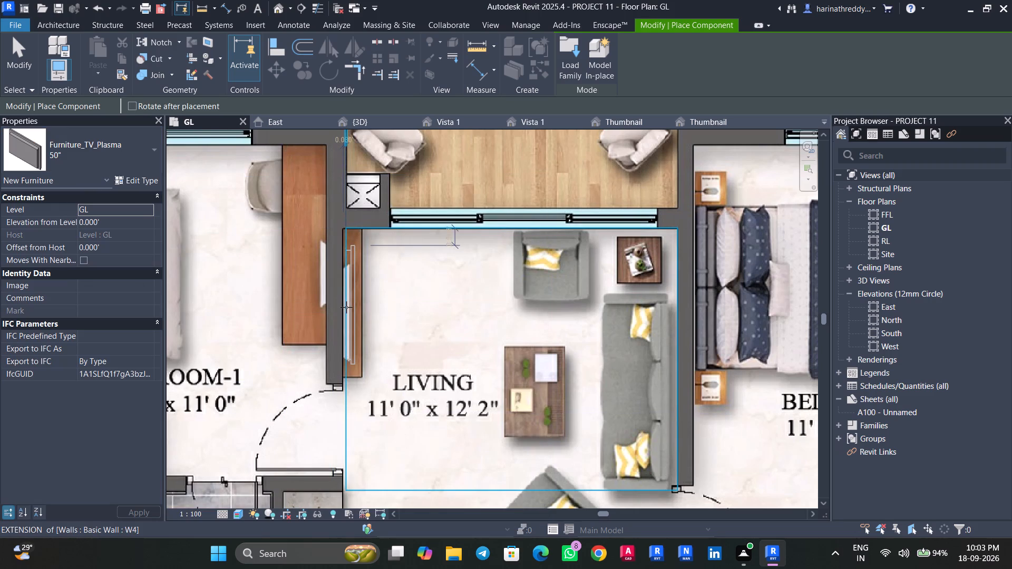
pyautogui.click(139, 229)
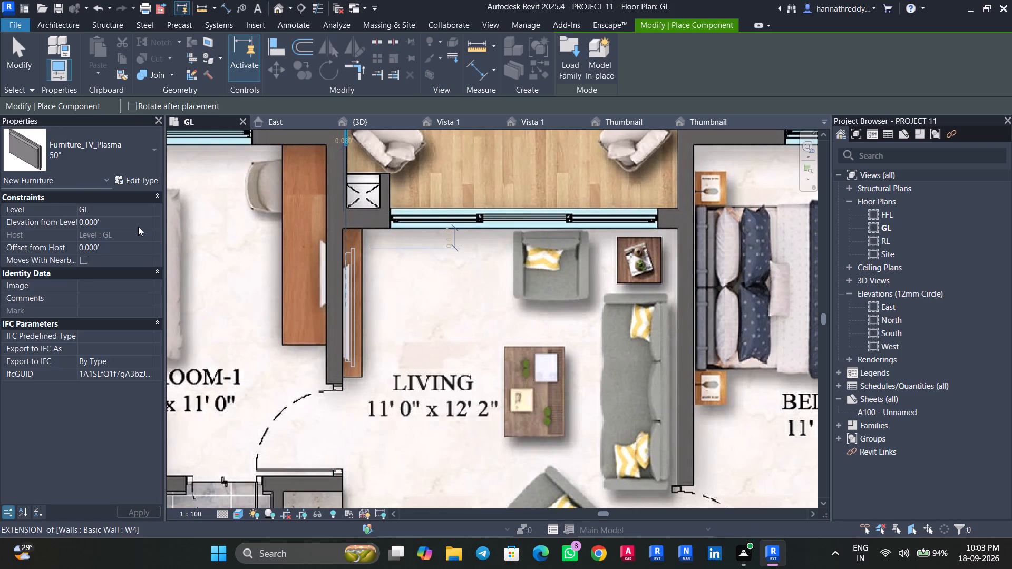
pyautogui.click(135, 222)
pyautogui.write("3'")
pyautogui.press('Return')
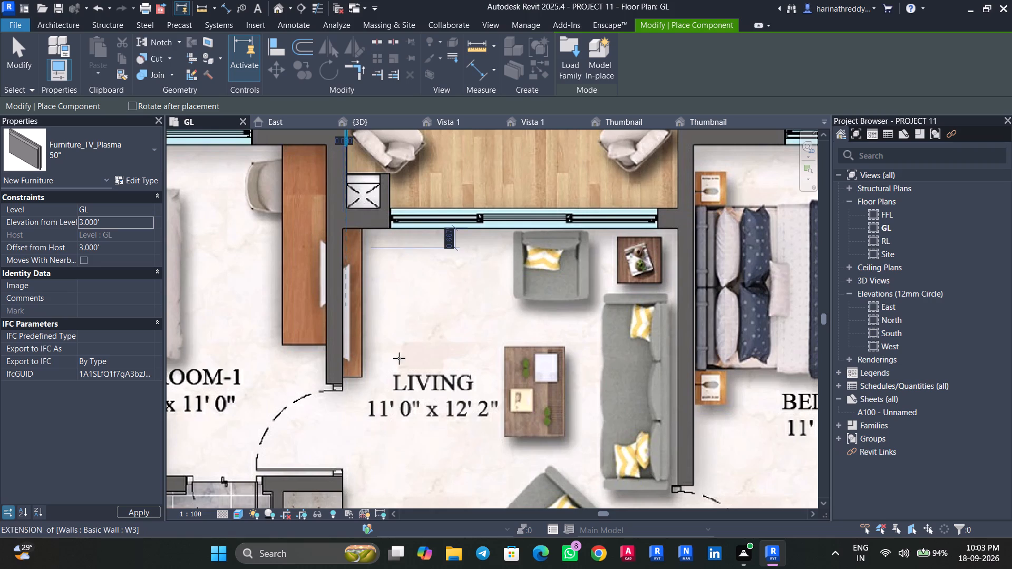
pyautogui.press('space')
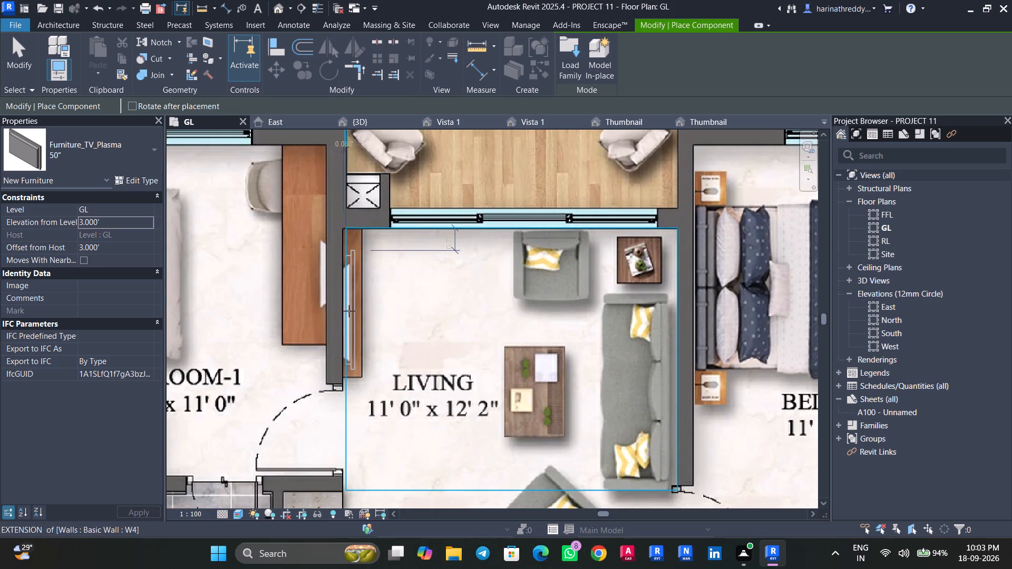
pyautogui.click(347, 310)
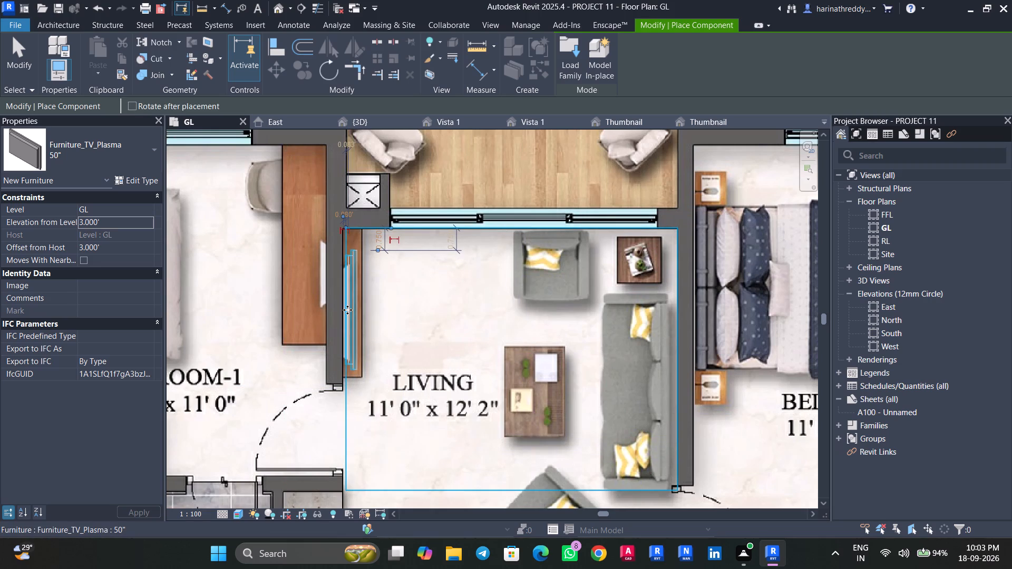
pyautogui.scroll(-11, 305, 357)
pyautogui.press('Escape')
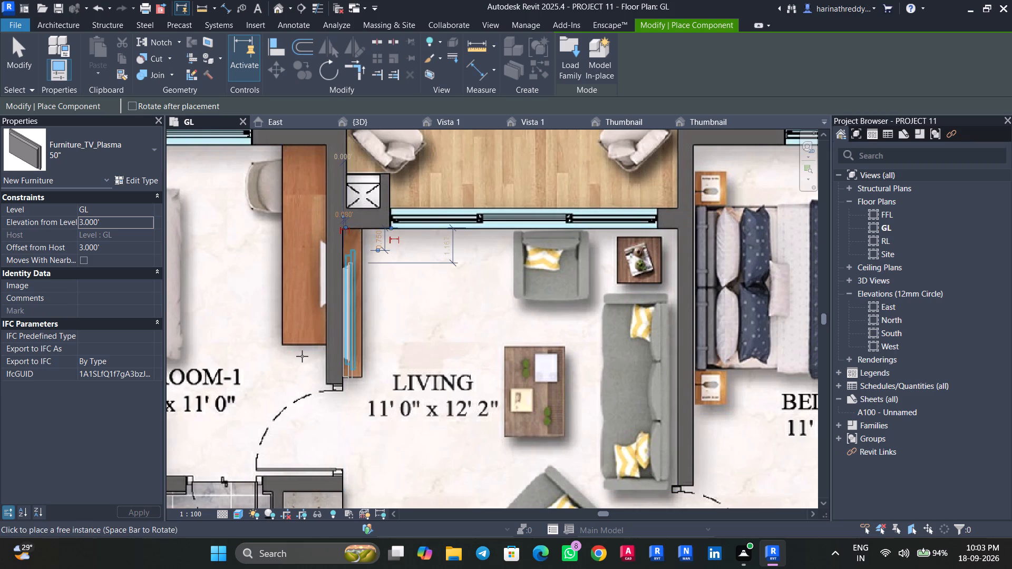
pyautogui.press('Escape')
pyautogui.press('Escape')
# Place a rotated Furniture_TV_Plasma 50" component at 3' elevation on the Bed Room-1 wall shared with Living in the 2001 Sft. flat.
pyautogui.scroll(5, 323, 381)
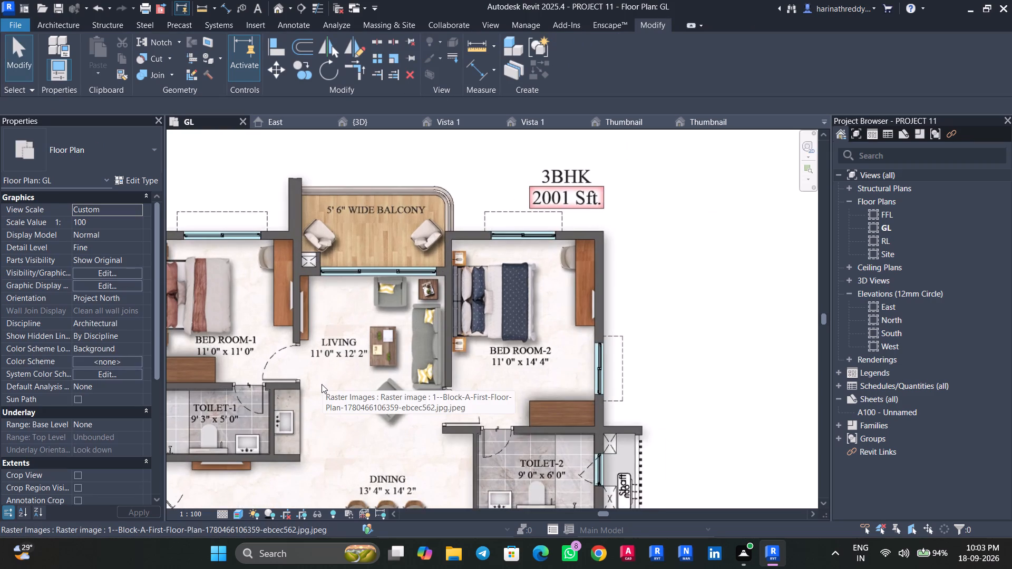
pyautogui.moveTo(324, 384); pyautogui.dragTo(423, 337, button='middle')
pyautogui.scroll(1, 407, 344)
pyautogui.scroll(-3, 424, 337)
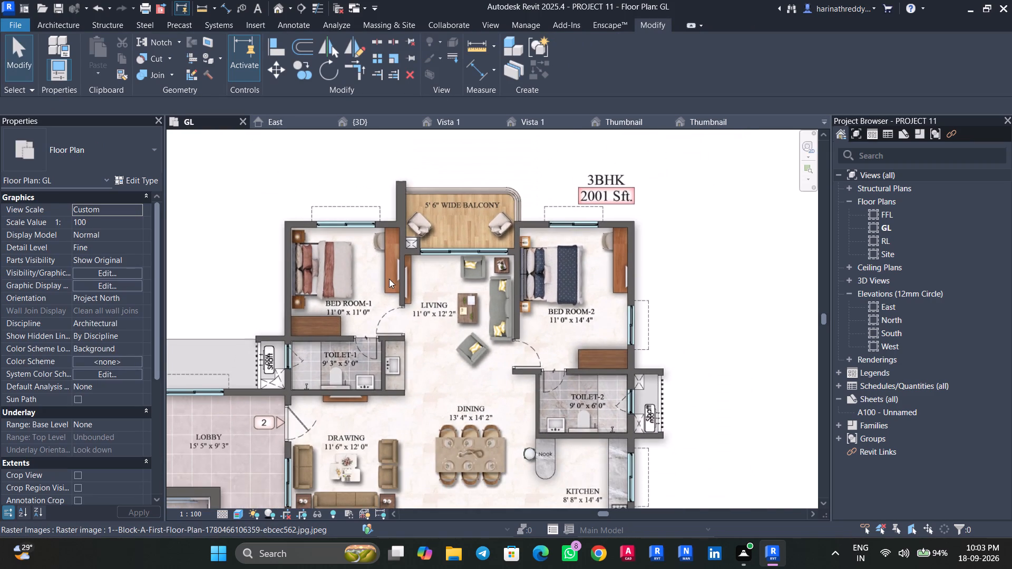
pyautogui.scroll(3, 392, 276)
pyautogui.press('c')
pyautogui.press('m')
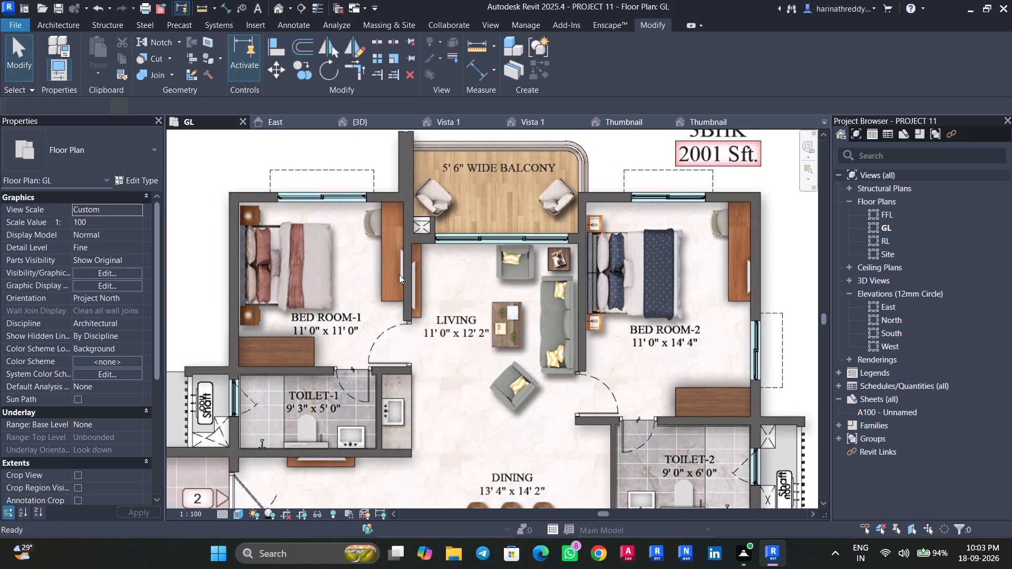
pyautogui.scroll(5, 401, 267)
pyautogui.press('space')
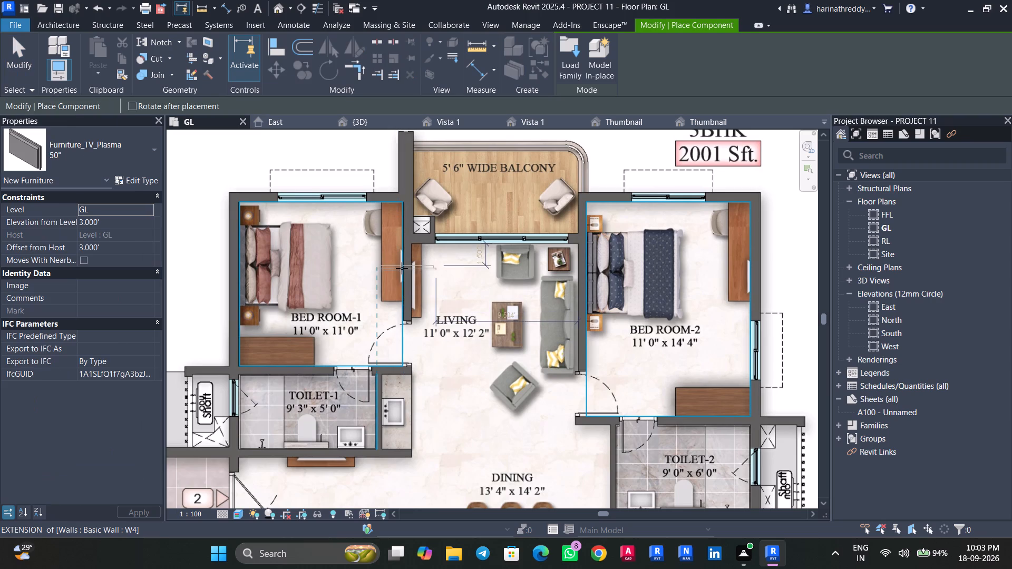
pyautogui.press('space')
pyautogui.press('space')
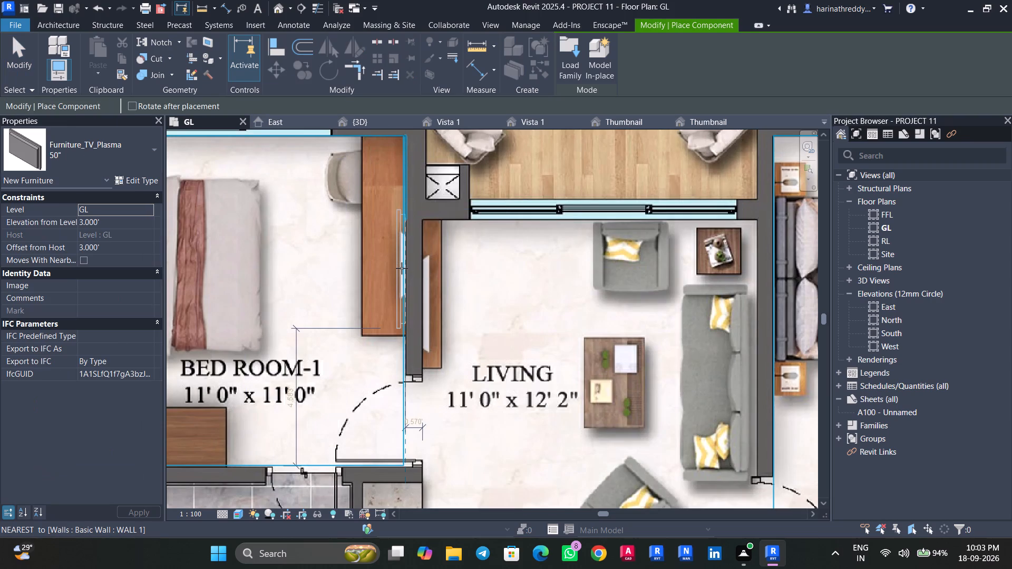
pyautogui.click(402, 268)
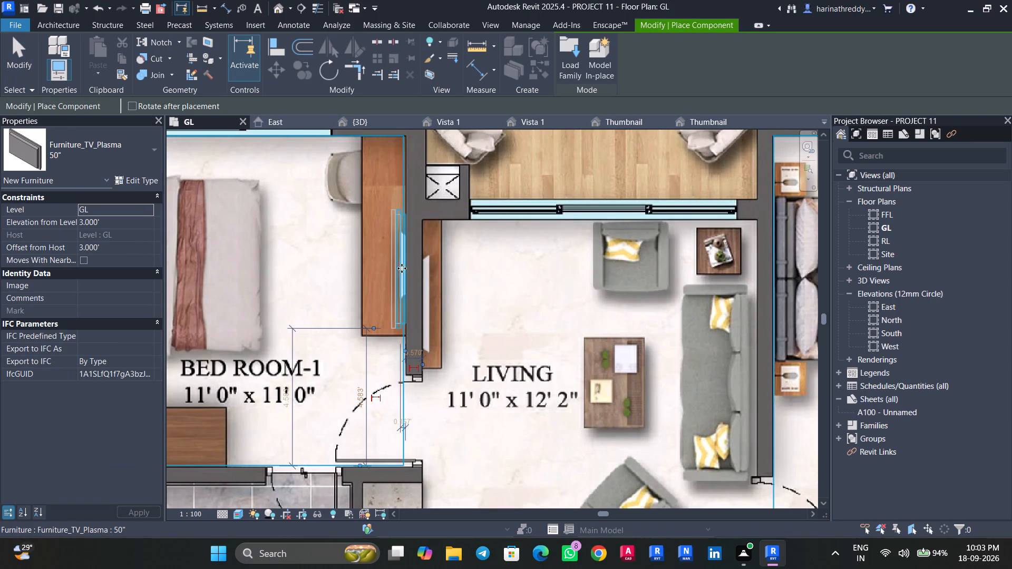
pyautogui.press('Escape')
pyautogui.press('Escape')
# Place a rotated Basic_workdek_7034 desk over the drawn desk in Bed Room-1, against the wall shared with Living.
pyautogui.write('cm')
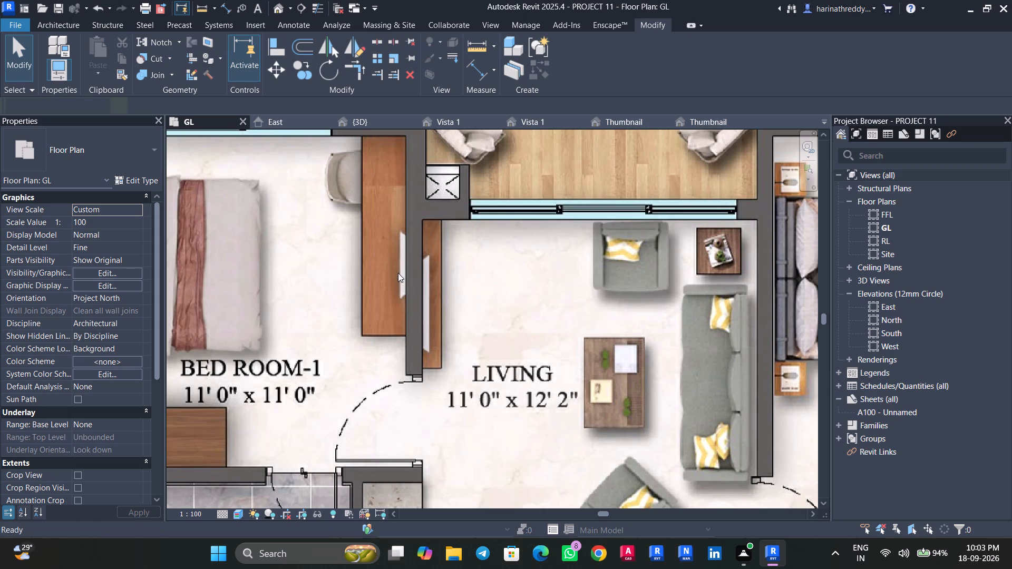
pyautogui.click(143, 157)
pyautogui.scroll(5, 106, 271)
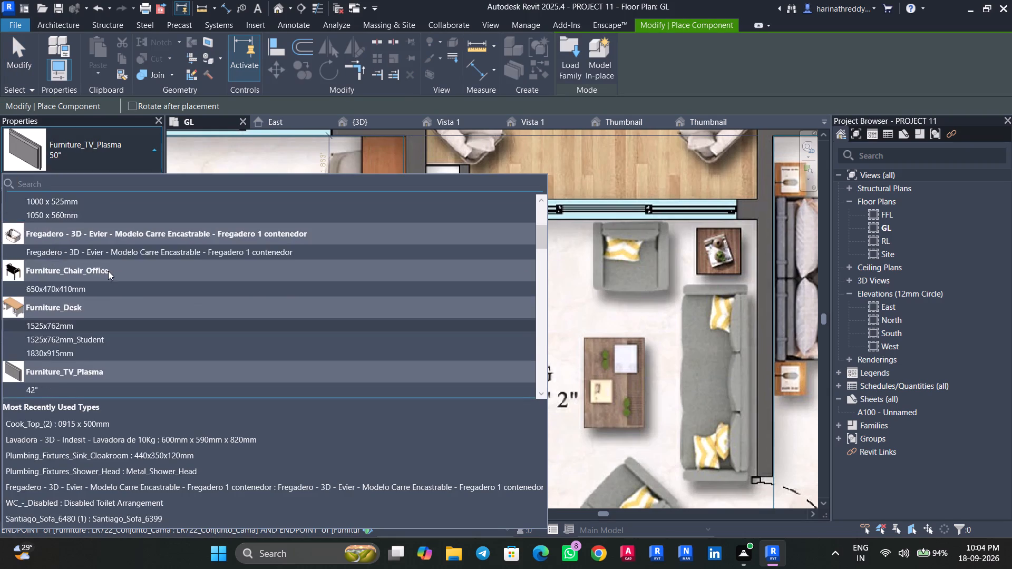
pyautogui.scroll(3, 86, 330)
pyautogui.click(70, 226)
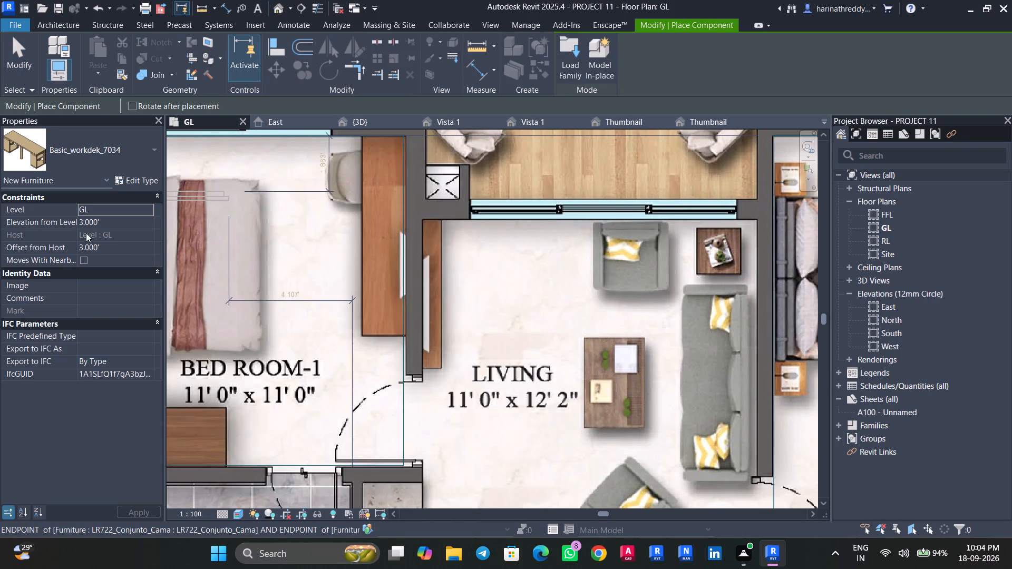
pyautogui.press('space')
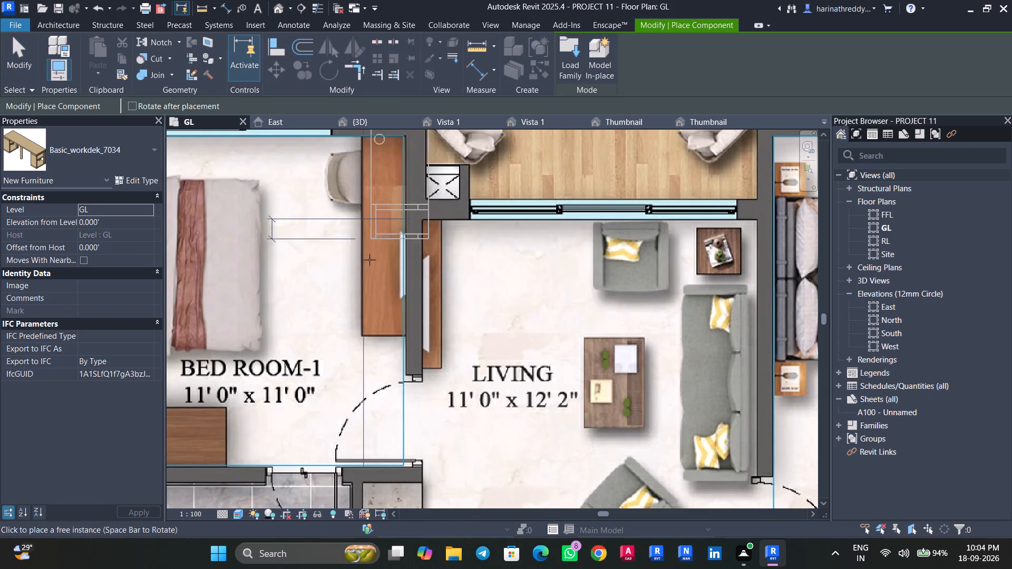
pyautogui.press('space')
pyautogui.press('space')
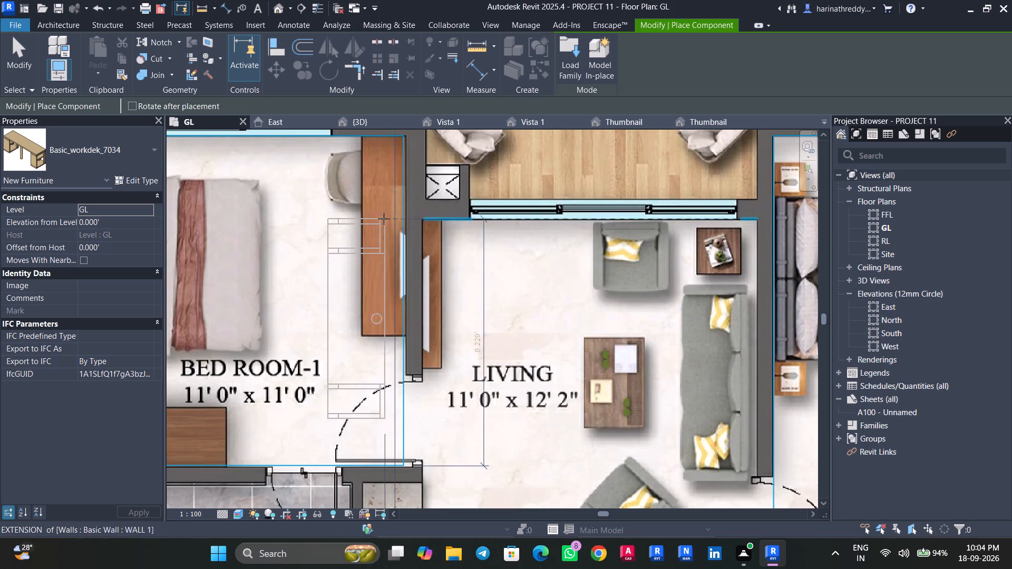
pyautogui.click(404, 141)
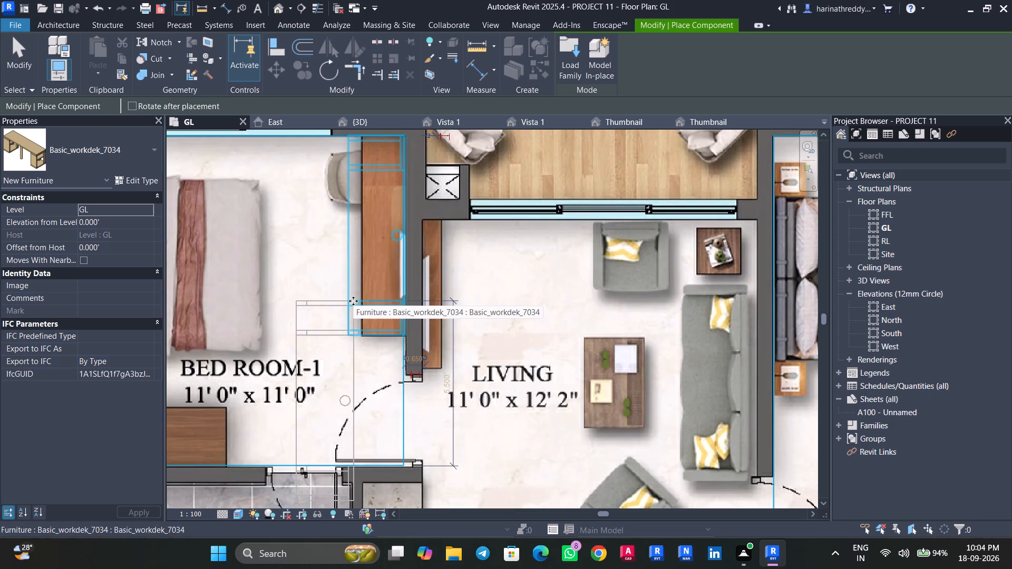
pyautogui.scroll(-8, 353, 301)
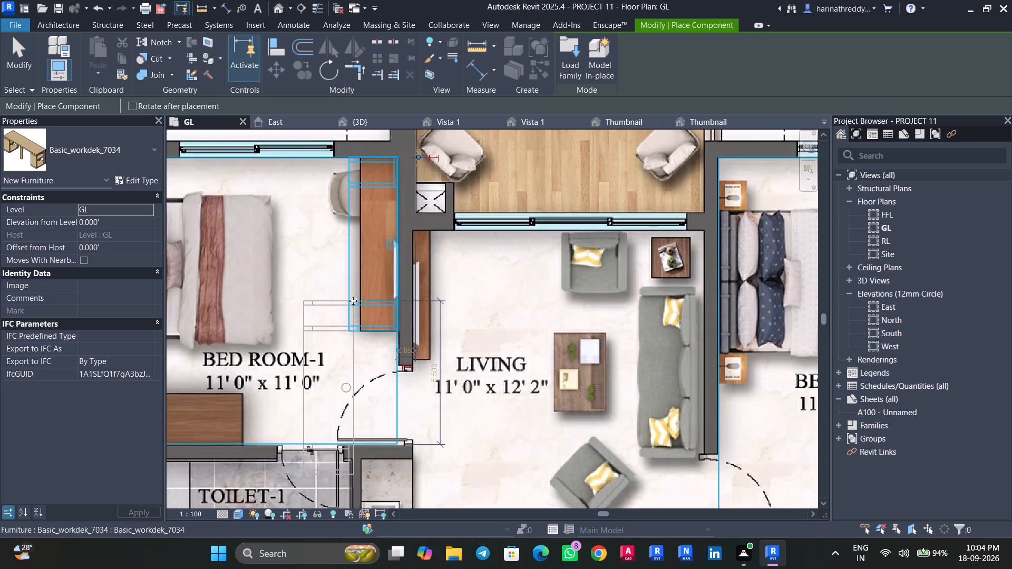
pyautogui.scroll(-9, 353, 301)
pyautogui.press('Escape')
pyautogui.press('Escape')
pyautogui.press('Escape')
pyautogui.press('Escape')
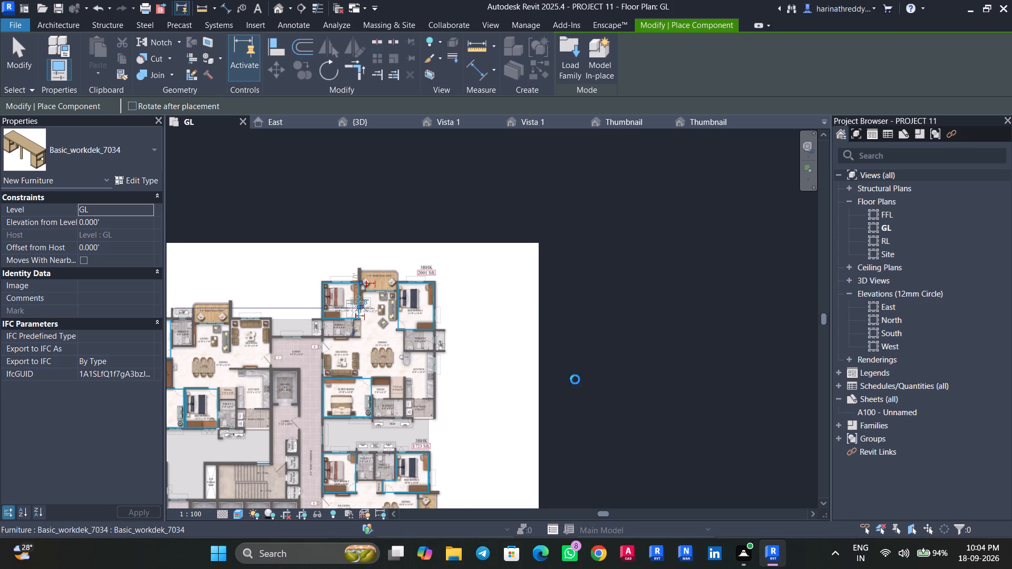
# Examine the furniture layout of the 2001 Sft. flat and the neighbouring 1992 Sft. flat.
pyautogui.moveTo(575, 379); pyautogui.dragTo(596, 341, button='middle')
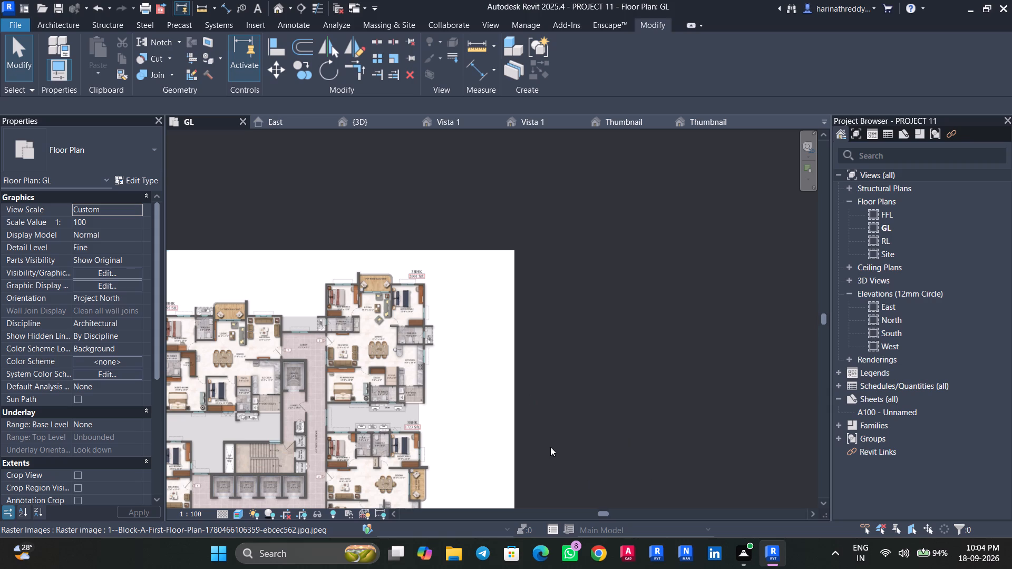
pyautogui.scroll(7, 293, 380)
pyautogui.scroll(-1, 294, 380)
pyautogui.scroll(1, 294, 380)
pyautogui.moveTo(337, 425); pyautogui.dragTo(535, 395, button='middle')
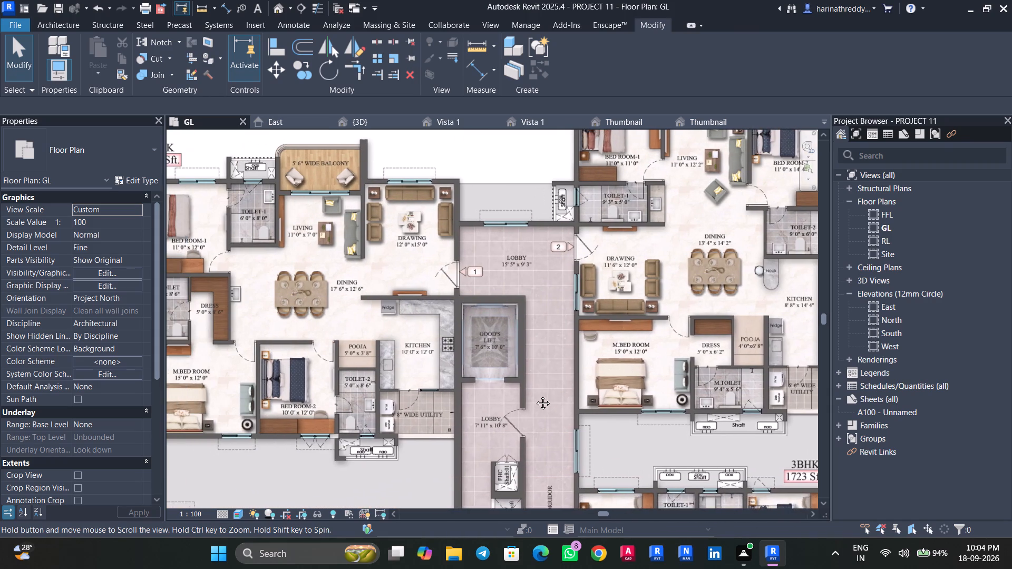
pyautogui.moveTo(535, 395); pyautogui.dragTo(461, 429, button='middle')
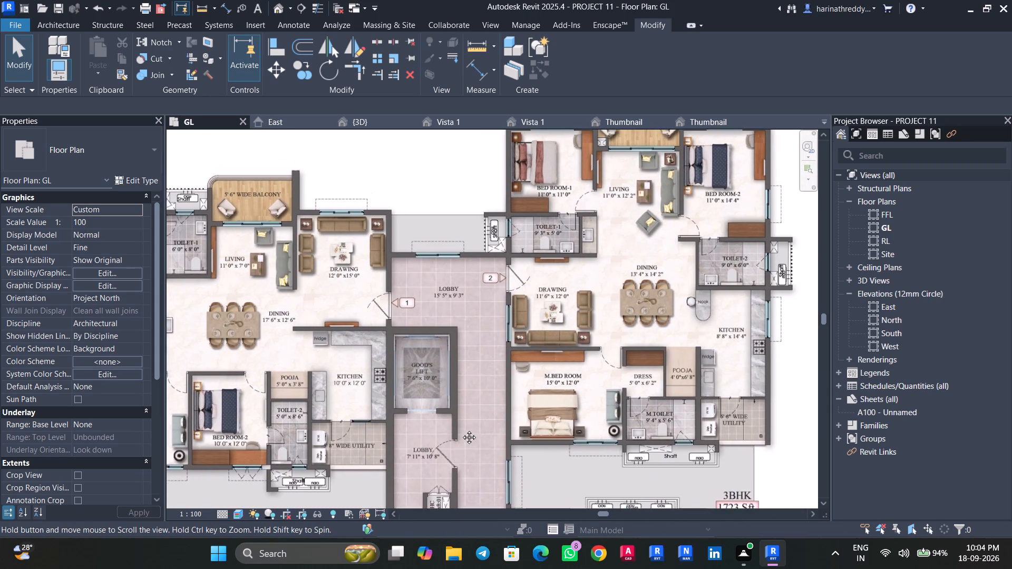
pyautogui.moveTo(461, 429); pyautogui.dragTo(422, 501, button='middle')
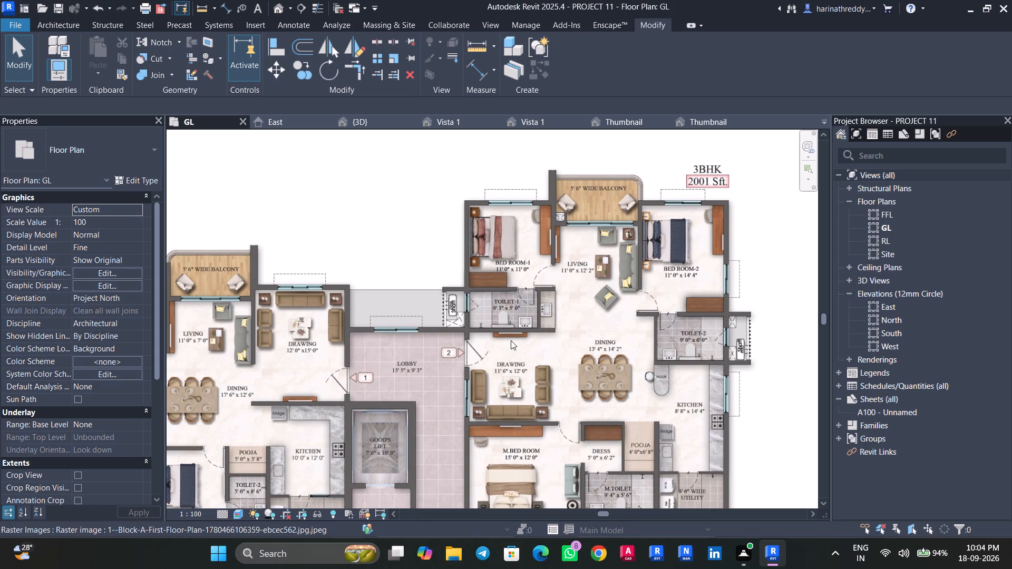
pyautogui.scroll(5, 500, 279)
pyautogui.scroll(-3, 512, 302)
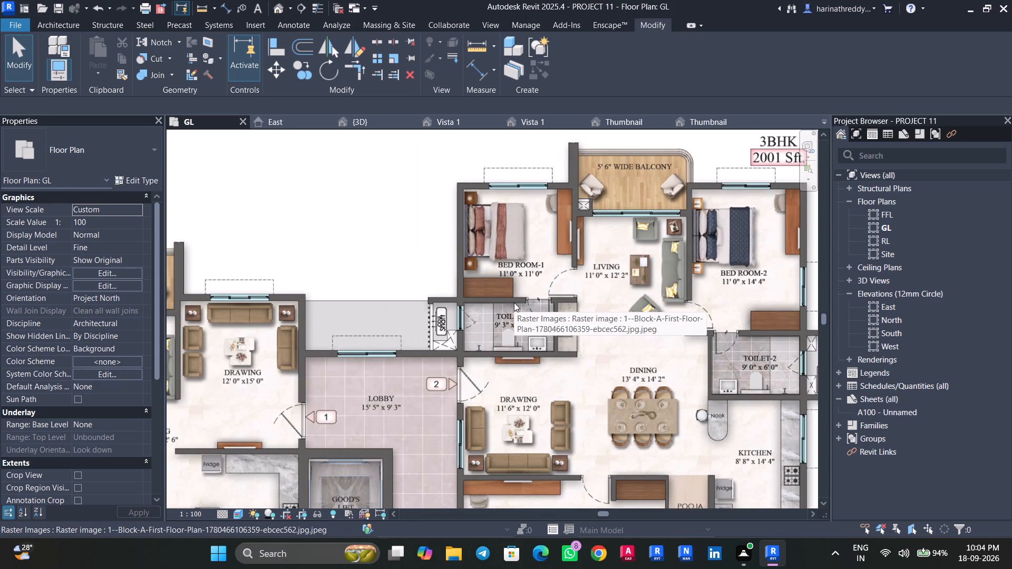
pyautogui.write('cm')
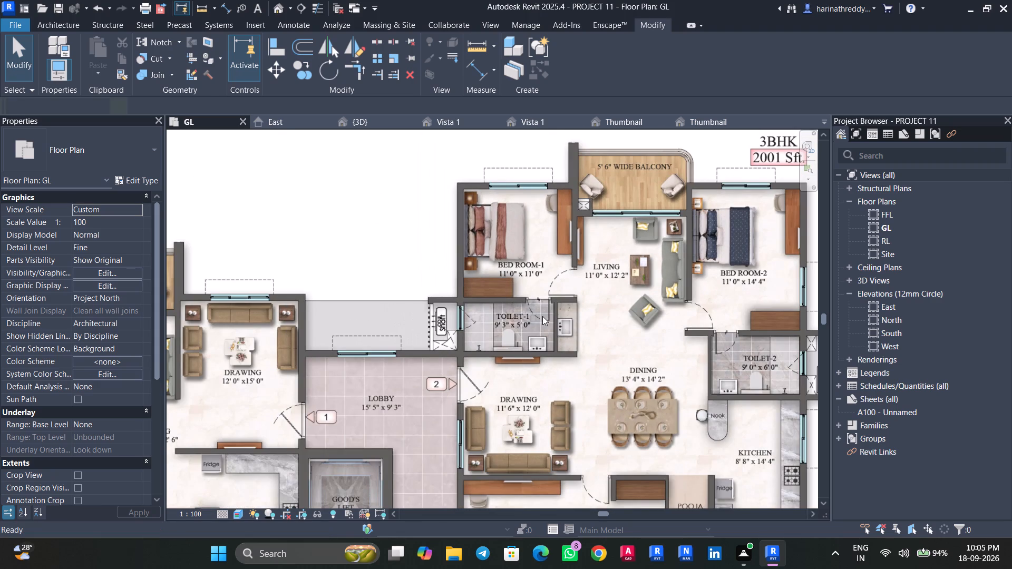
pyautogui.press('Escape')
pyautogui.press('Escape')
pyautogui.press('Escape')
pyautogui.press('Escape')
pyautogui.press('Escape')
# Examine the furniture layouts of the 1992 Sft. and 1711 Sft. flats and the surrounding core on the GL plan.
pyautogui.scroll(-4, 589, 370)
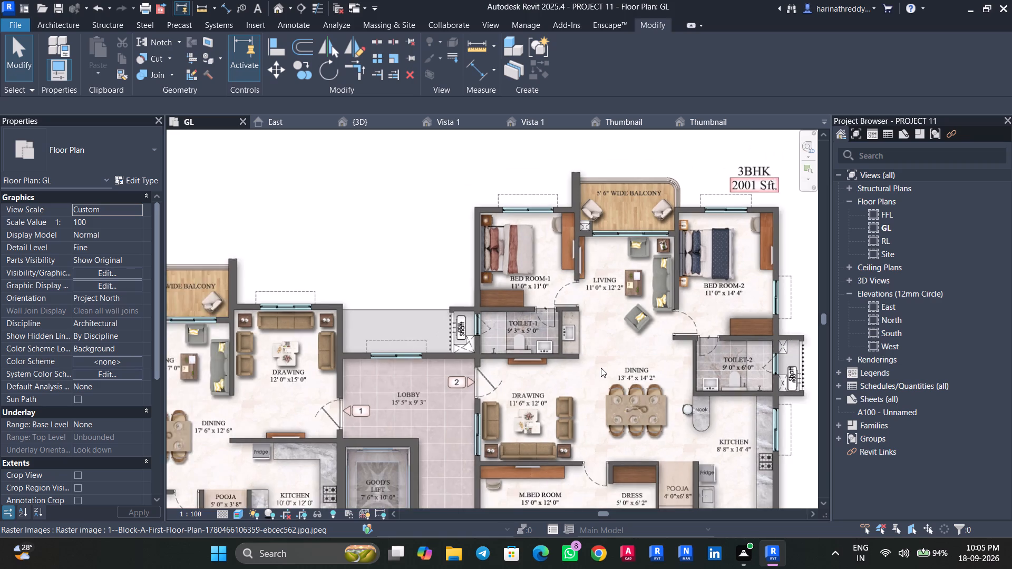
pyautogui.scroll(3, 384, 396)
pyautogui.moveTo(383, 395); pyautogui.dragTo(482, 340, button='middle')
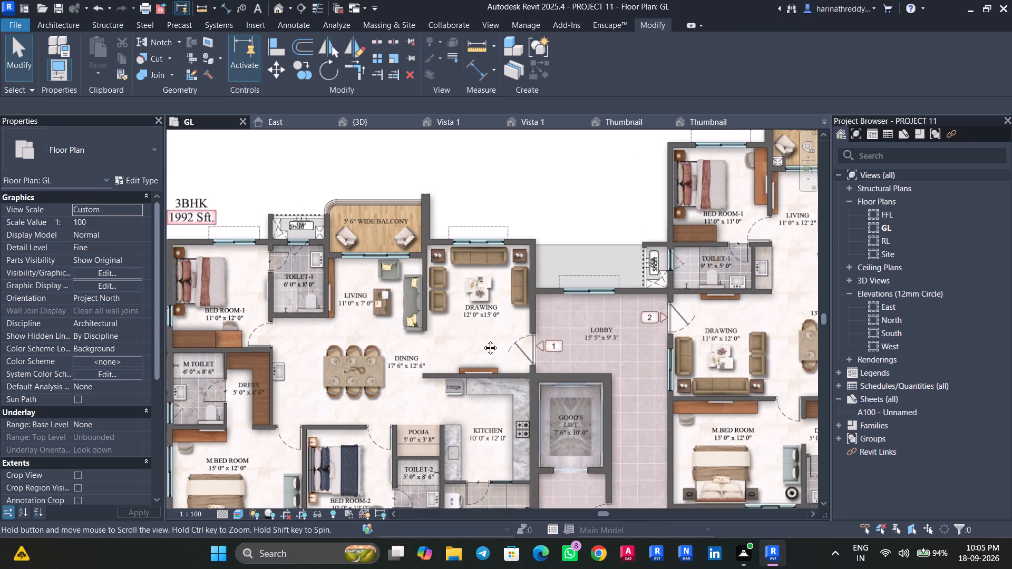
pyautogui.moveTo(482, 340); pyautogui.dragTo(555, 331, button='middle')
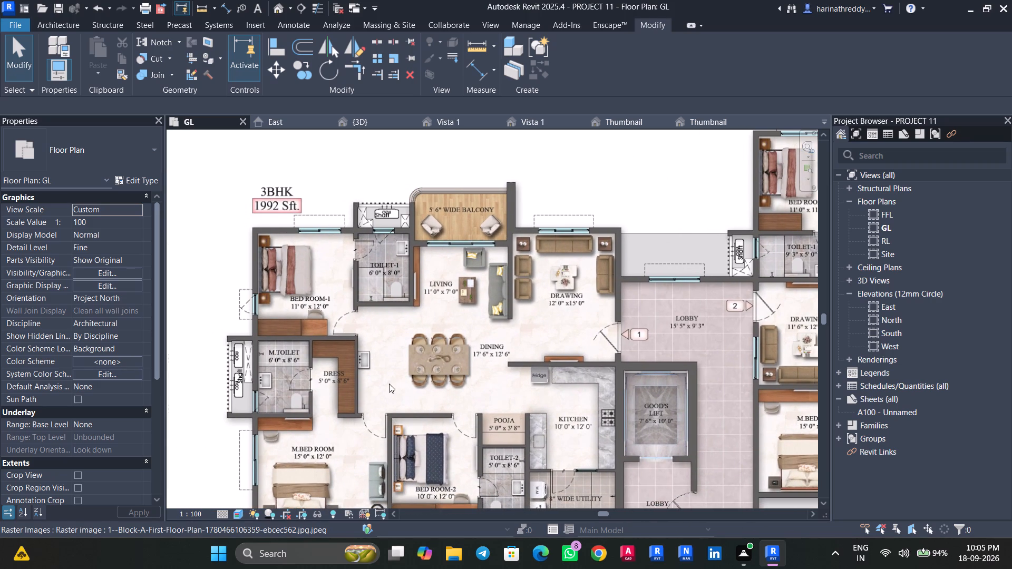
pyautogui.moveTo(389, 384); pyautogui.dragTo(426, 307, button='middle')
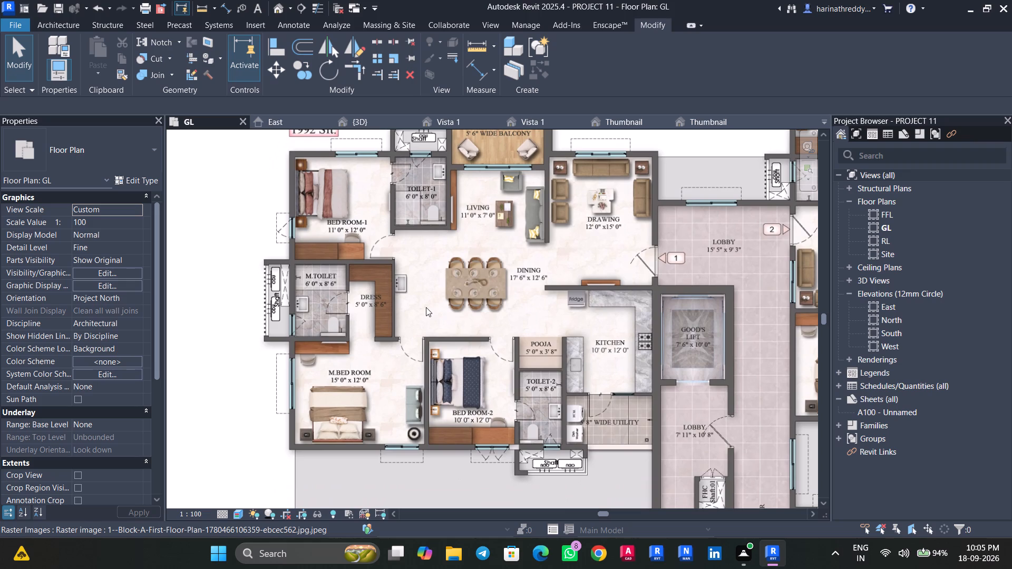
pyautogui.moveTo(426, 299); pyautogui.dragTo(383, 381, button='middle')
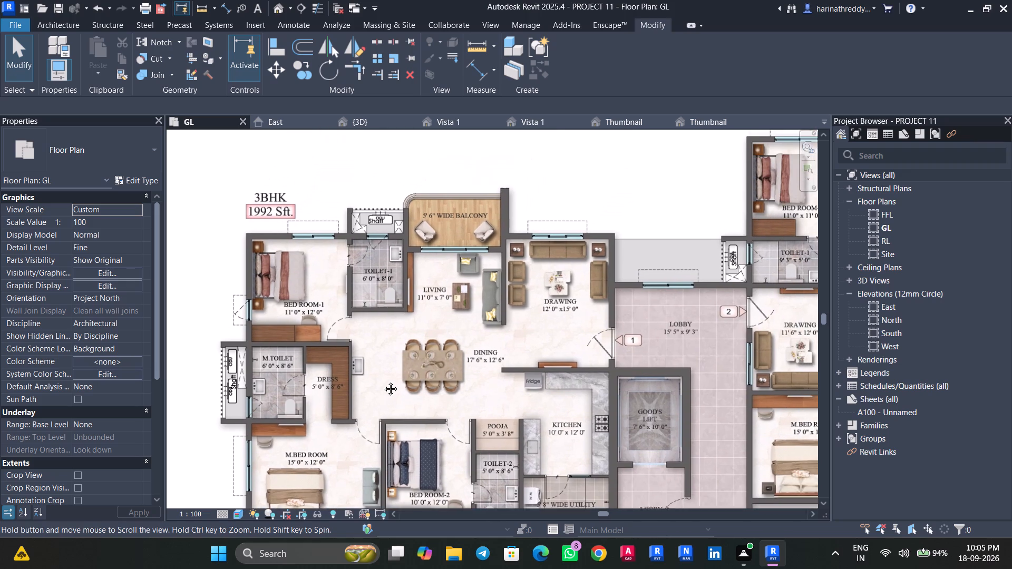
pyautogui.moveTo(383, 381); pyautogui.dragTo(422, 219, button='middle')
pyautogui.scroll(-5, 422, 315)
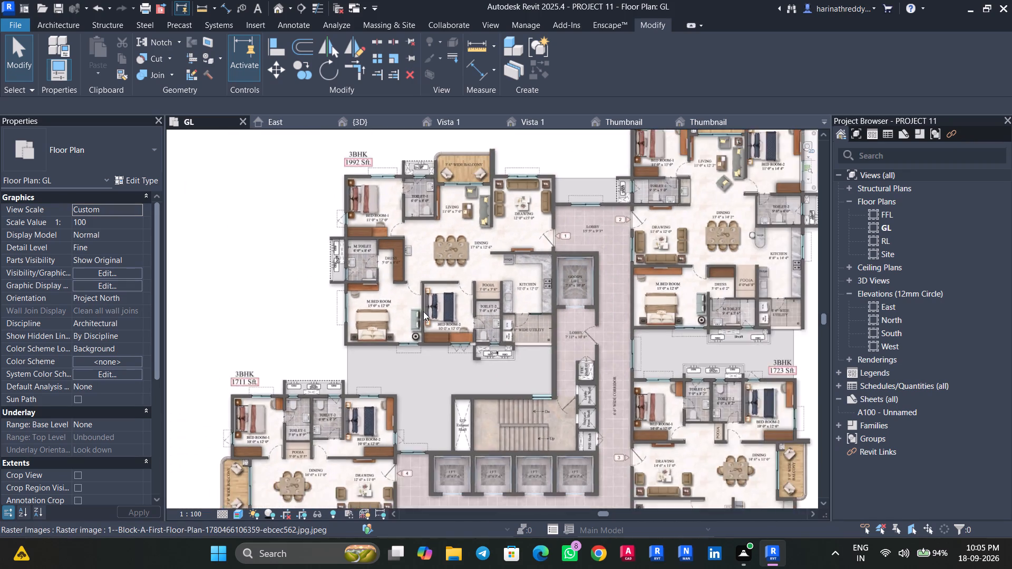
pyautogui.scroll(-1, 423, 311)
pyautogui.moveTo(421, 366); pyautogui.dragTo(450, 243, button='middle')
pyautogui.scroll(4, 442, 357)
# Save the project.
pyautogui.hotkey('ctrl', 's')
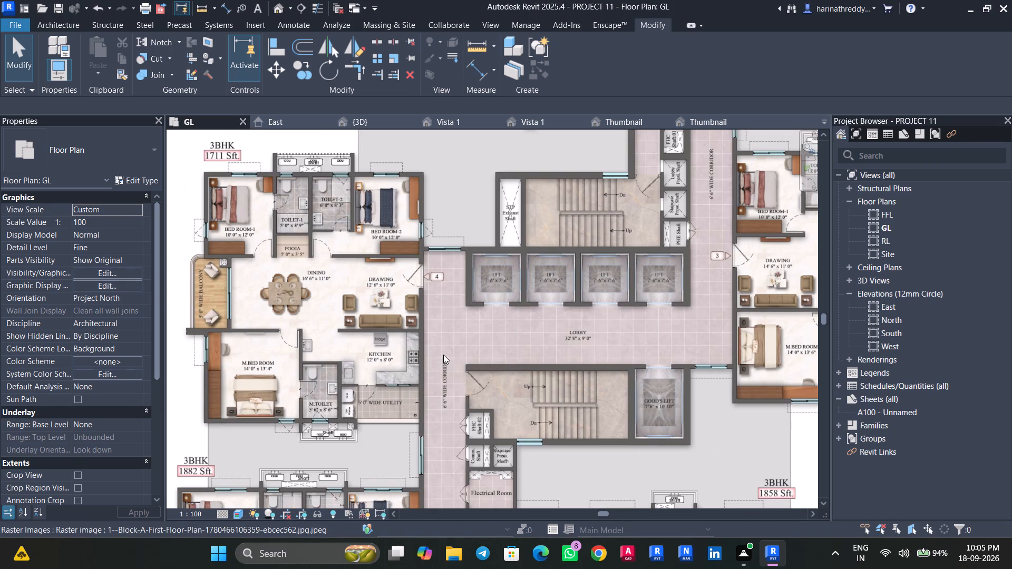
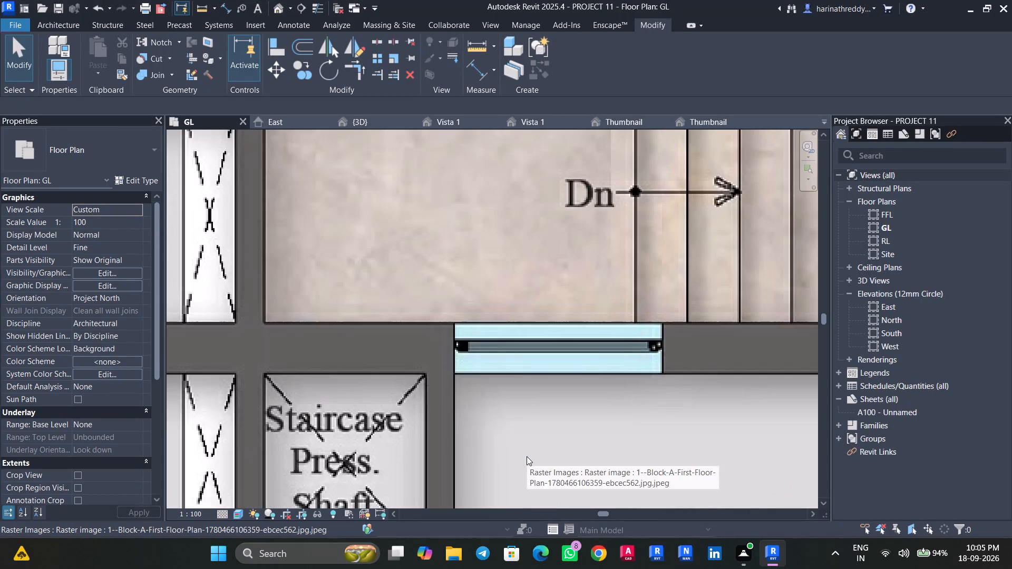
# Examine the furniture layouts of the 1711 Sft. and 1992 Sft. flats on the GL plan.
pyautogui.scroll(-16, 527, 456)
pyautogui.scroll(8, 270, 300)
pyautogui.moveTo(297, 317); pyautogui.dragTo(403, 389, button='middle')
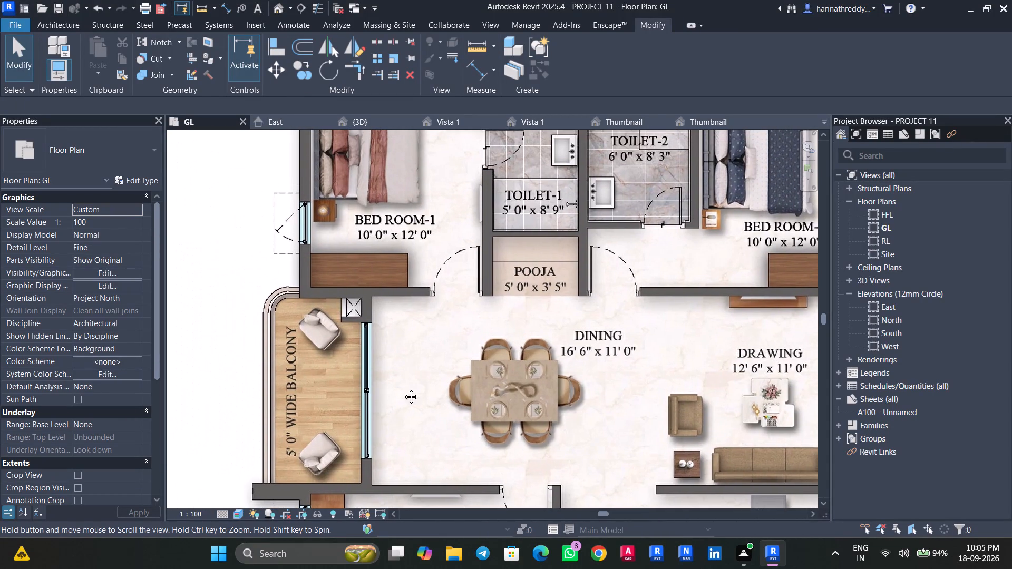
pyautogui.moveTo(403, 389); pyautogui.dragTo(397, 458, button='middle')
pyautogui.scroll(-10, 413, 401)
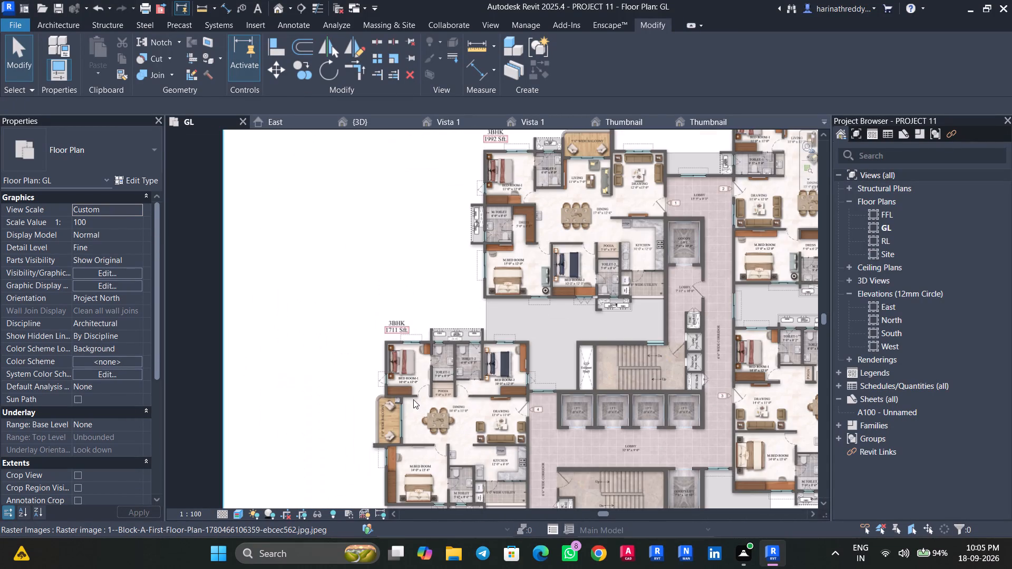
pyautogui.scroll(3, 526, 314)
pyautogui.moveTo(551, 320); pyautogui.dragTo(394, 424, button='middle')
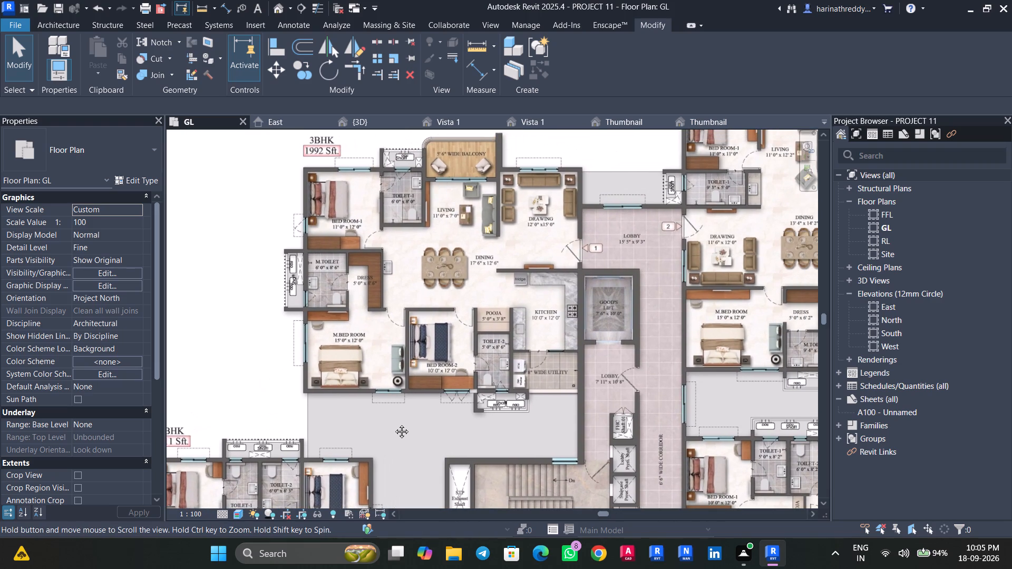
pyautogui.moveTo(394, 424); pyautogui.dragTo(396, 426, button='middle')
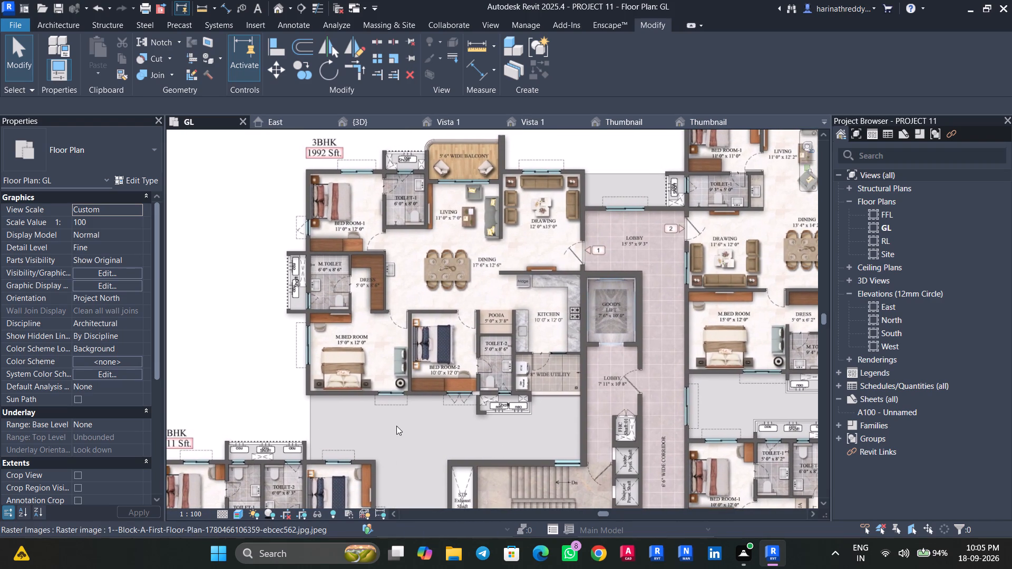
# Examine the furniture layouts of the 1882 Sft. and 1858 Sft. flats on the GL plan.
pyautogui.scroll(-6, 396, 426)
pyautogui.moveTo(398, 431); pyautogui.dragTo(432, 295, button='middle')
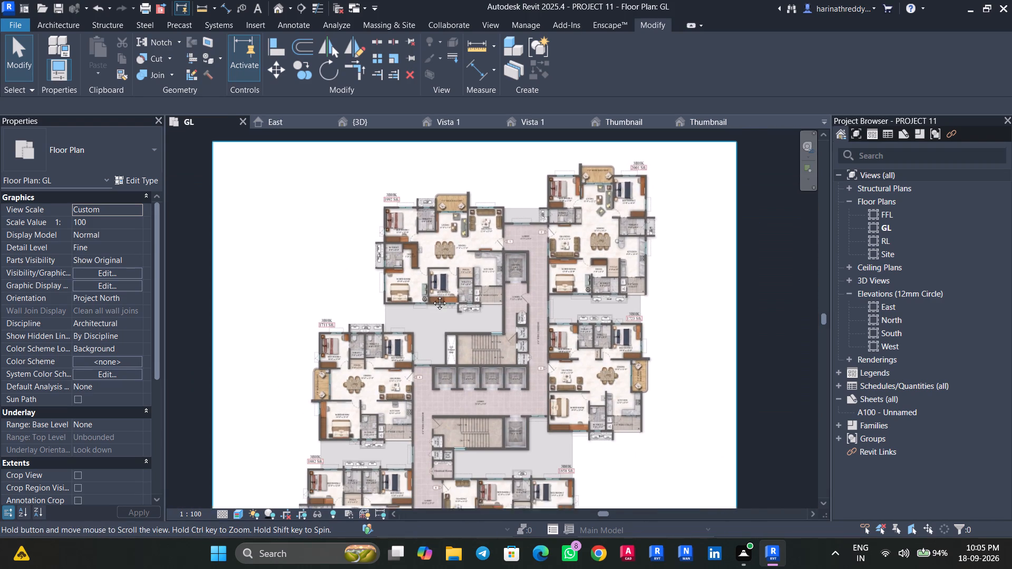
pyautogui.moveTo(432, 295); pyautogui.dragTo(448, 220, button='middle')
pyautogui.scroll(7, 453, 380)
pyautogui.moveTo(463, 393); pyautogui.dragTo(440, 312, button='middle')
pyautogui.scroll(-4, 419, 371)
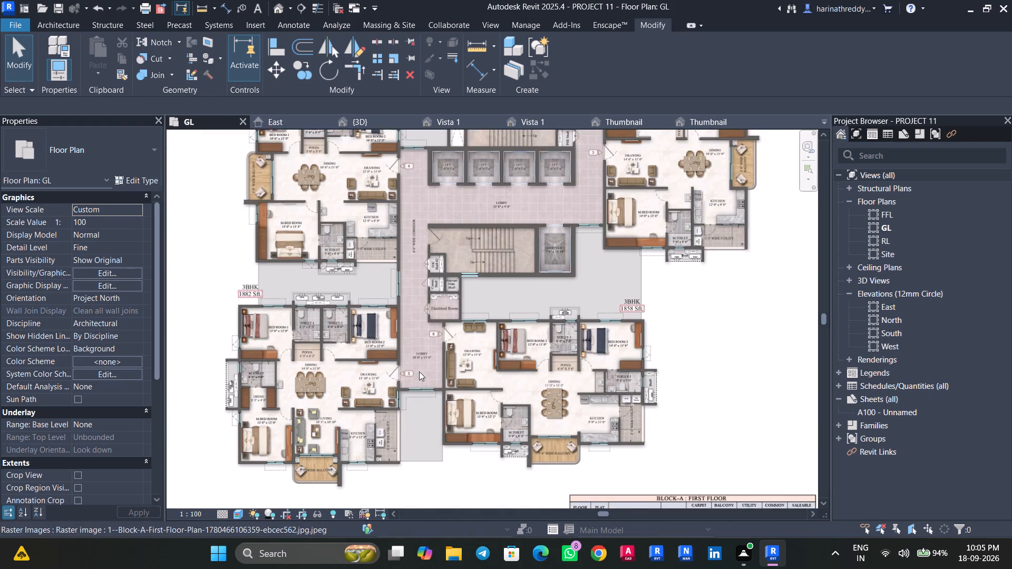
pyautogui.moveTo(420, 367); pyautogui.dragTo(407, 302, button='middle')
pyautogui.scroll(5, 454, 426)
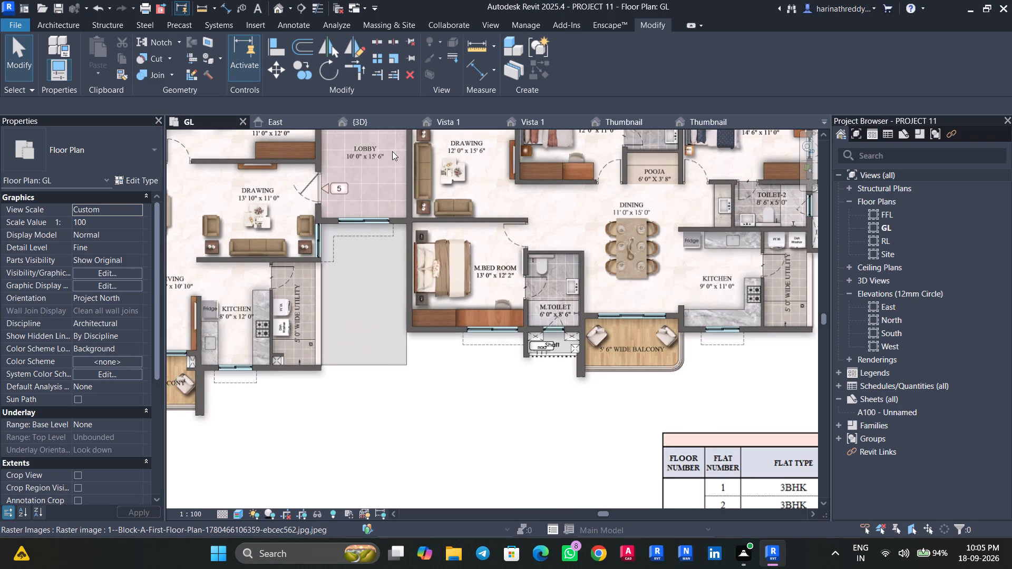
# Inspect the furniture placed in the apartments from several angles in the {3D} view.
pyautogui.click(378, 121)
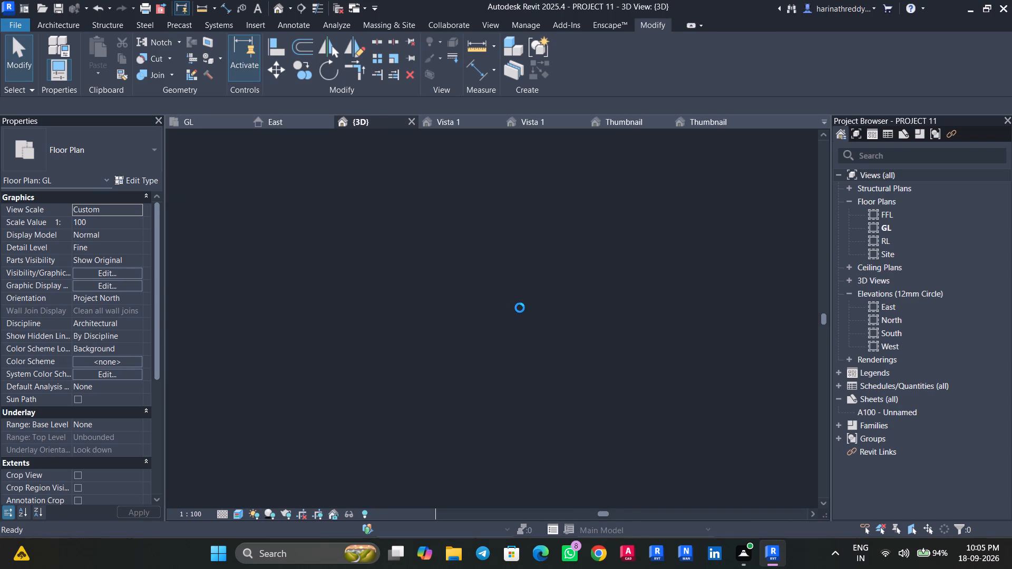
pyautogui.scroll(-1, 636, 367)
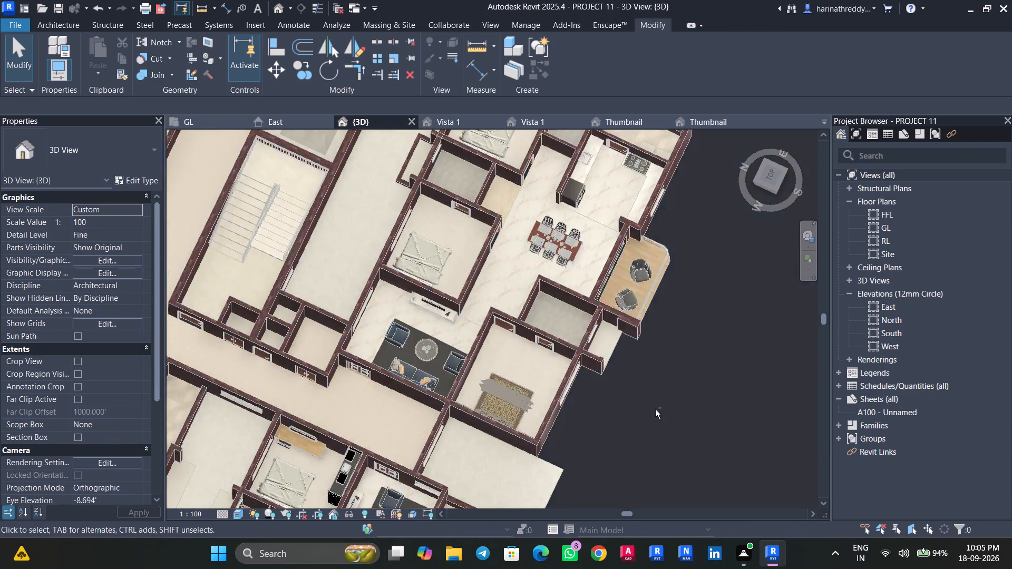
pyautogui.keyDown('shift'); pyautogui.moveTo(655, 409); pyautogui.dragTo(651, 374, button='middle'); pyautogui.keyUp('shift')
pyautogui.scroll(-6, 660, 390)
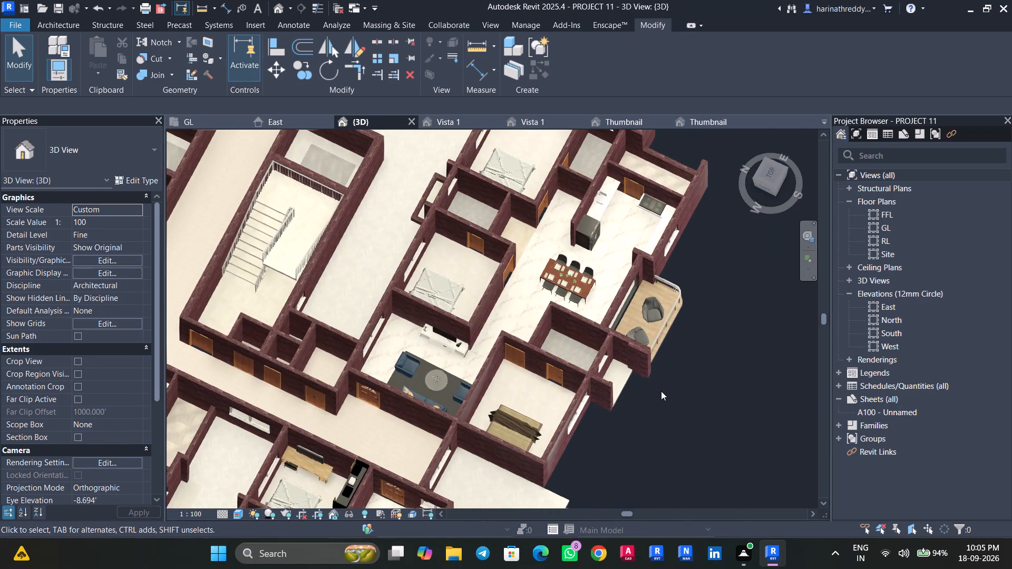
pyautogui.scroll(-9, 661, 391)
pyautogui.keyDown('shift'); pyautogui.moveTo(566, 434); pyautogui.dragTo(653, 386, button='middle'); pyautogui.keyUp('shift')
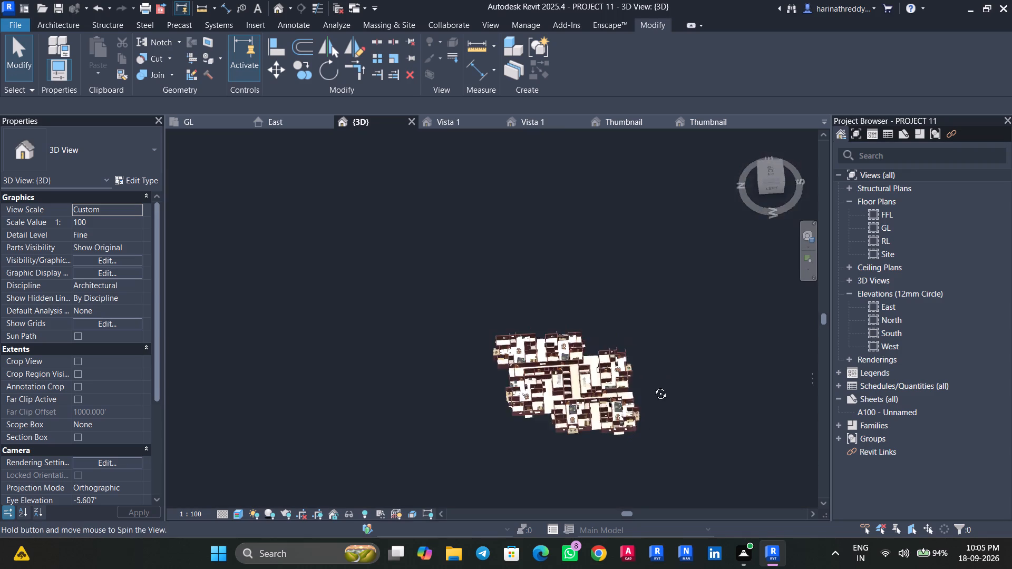
pyautogui.keyDown('shift'); pyautogui.moveTo(653, 386); pyautogui.dragTo(727, 331, button='middle'); pyautogui.keyUp('shift')
pyautogui.scroll(-1, 726, 335)
pyautogui.scroll(9, 531, 464)
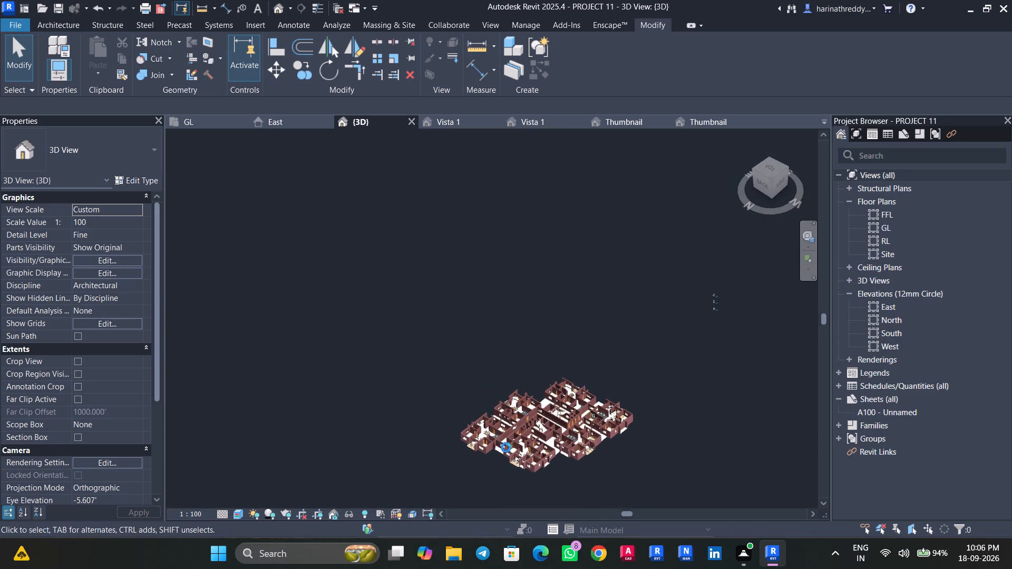
pyautogui.scroll(8, 506, 447)
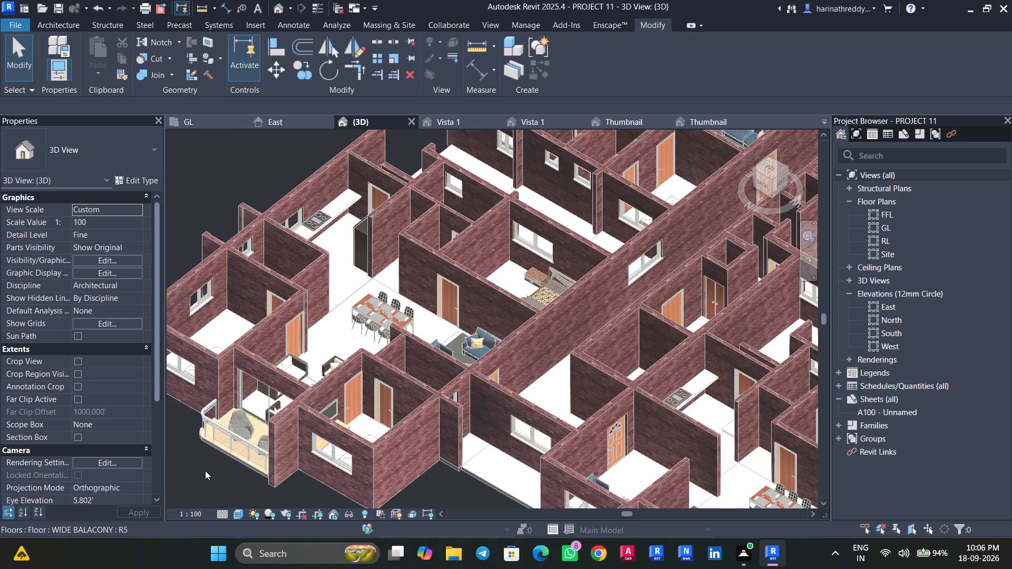
pyautogui.moveTo(205, 470); pyautogui.dragTo(266, 456, button='middle')
pyautogui.scroll(4, 221, 428)
pyautogui.scroll(-3, 222, 427)
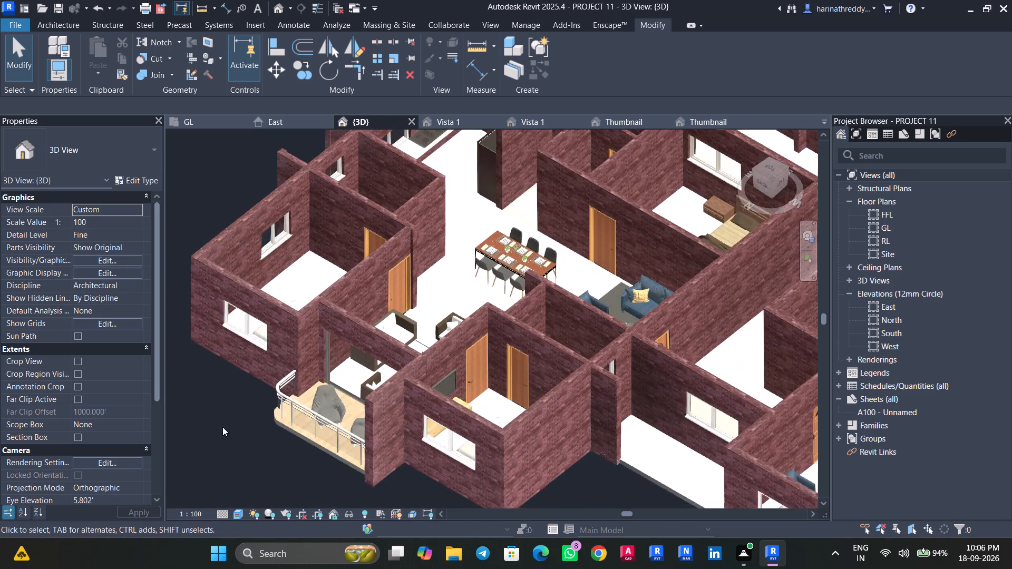
pyautogui.scroll(-1, 222, 427)
# On the GL plan, place a rotated suite elevator closet over the drawn wardrobe in the 1858 Sft. flat's M.Bed Room, along the window wall.
pyautogui.click(222, 121)
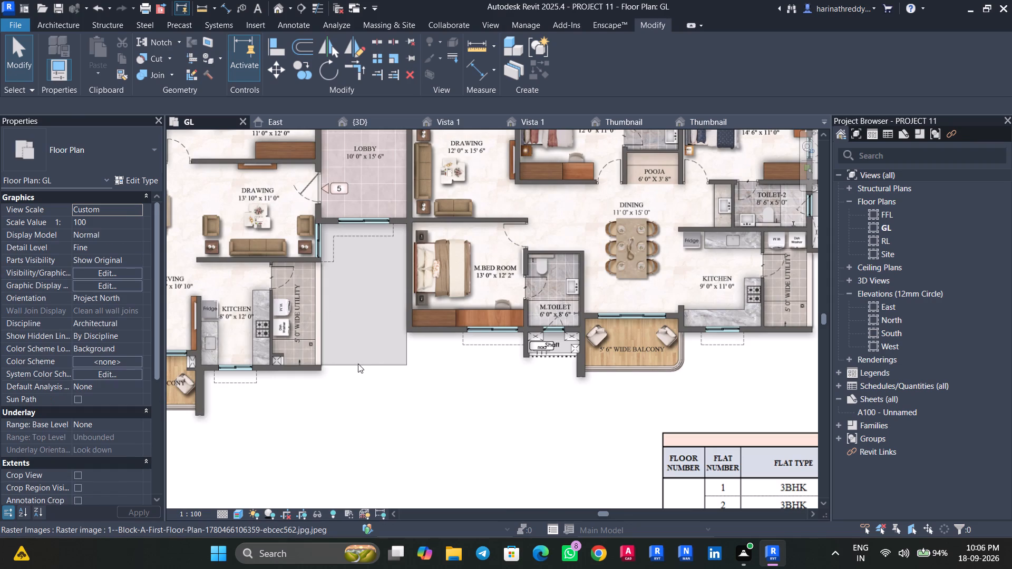
pyautogui.scroll(-6, 358, 364)
pyautogui.scroll(9, 315, 343)
pyautogui.moveTo(438, 370); pyautogui.dragTo(315, 418, button='middle')
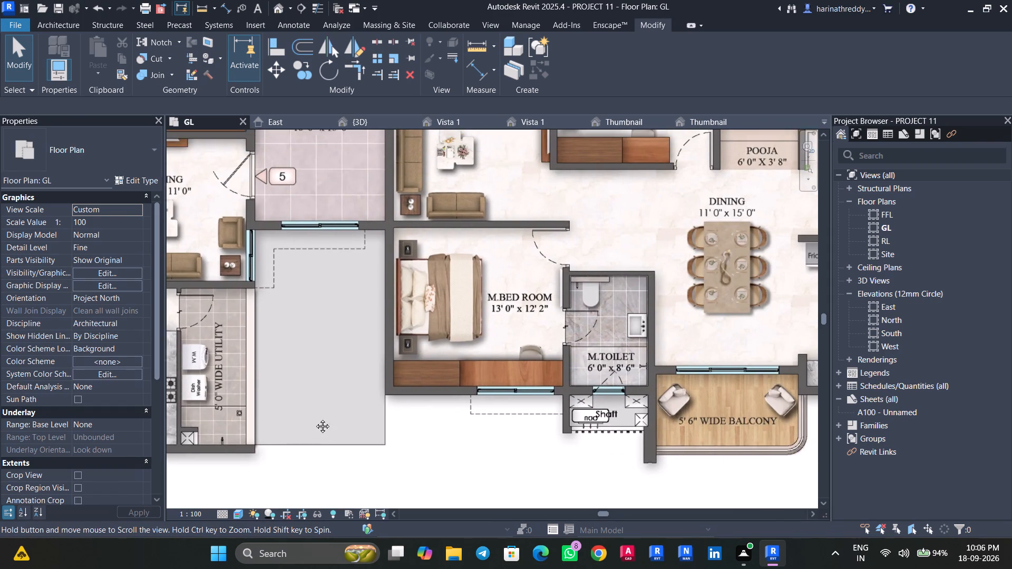
pyautogui.moveTo(315, 418); pyautogui.dragTo(224, 444, button='middle')
pyautogui.write('cm')
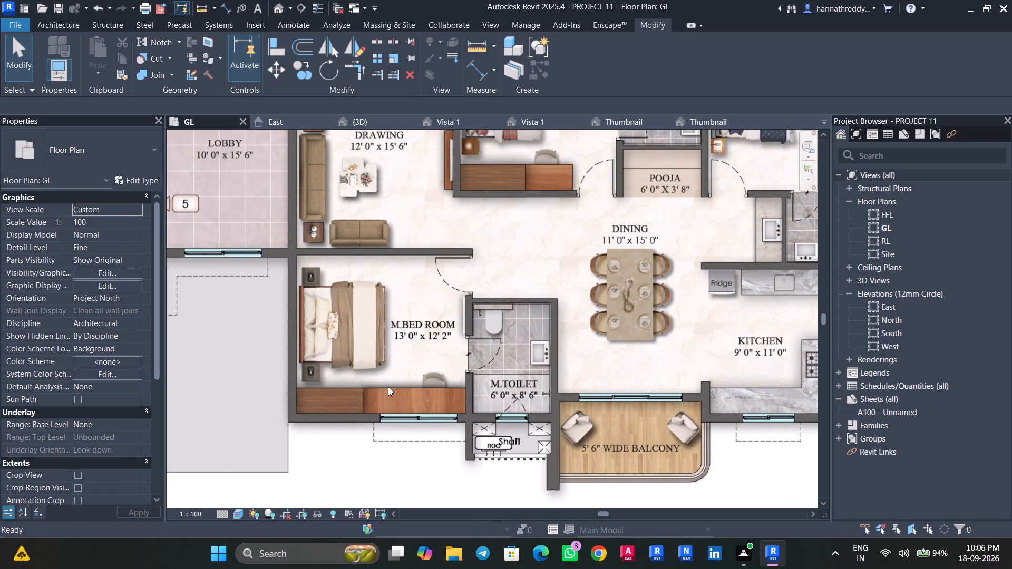
pyautogui.click(99, 165)
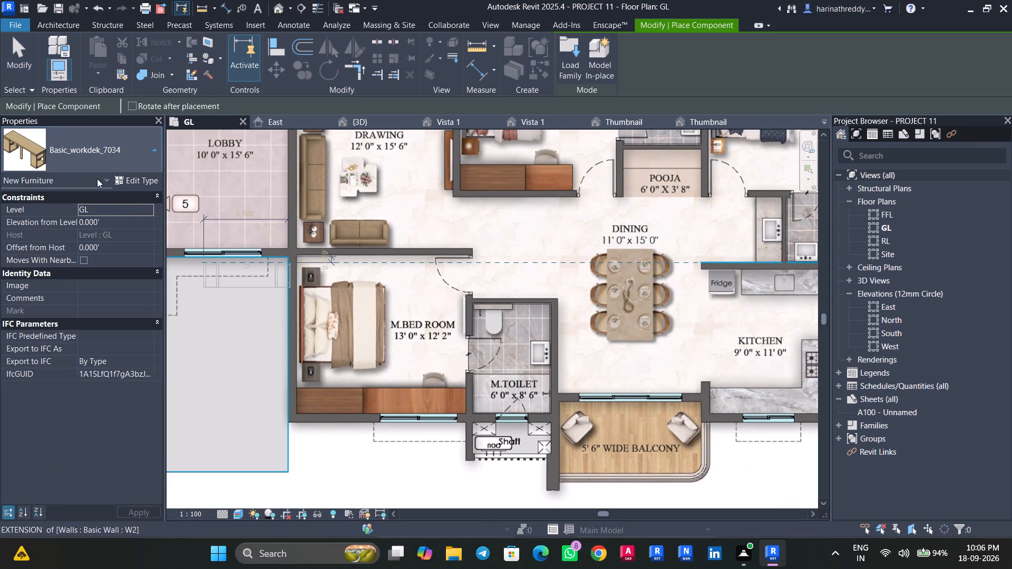
pyautogui.scroll(1, 100, 260)
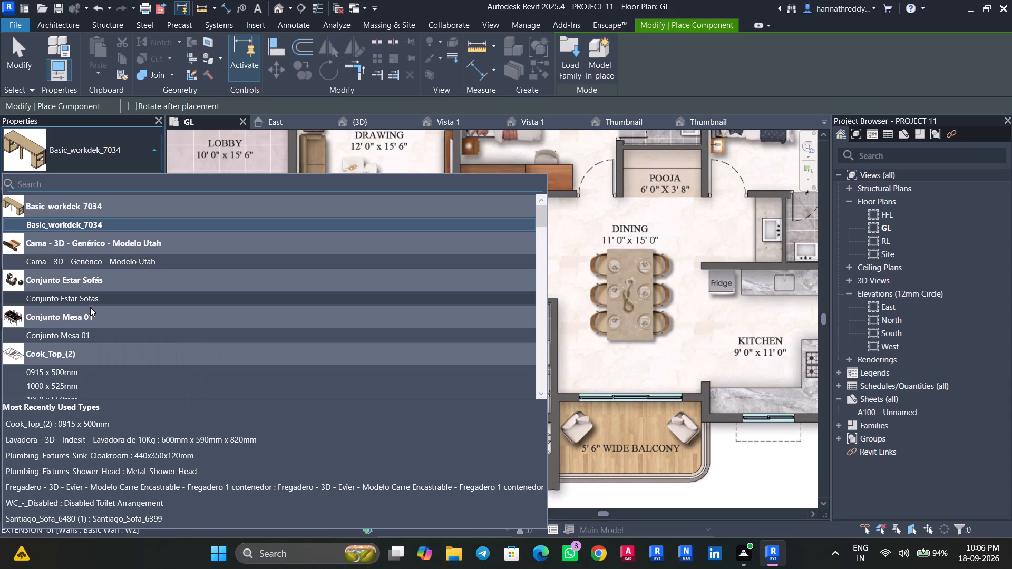
pyautogui.scroll(-9, 89, 337)
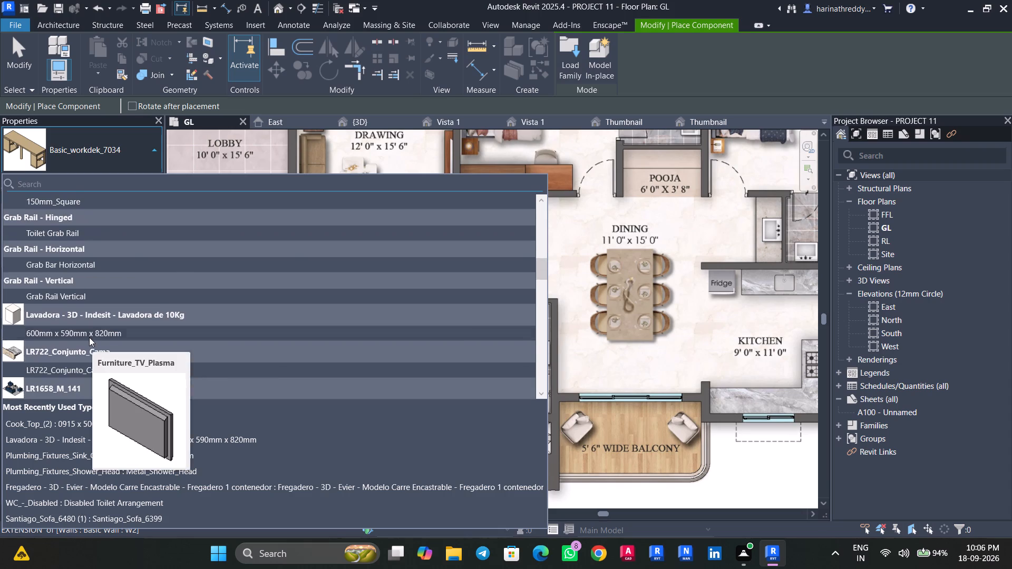
pyautogui.scroll(-2, 85, 372)
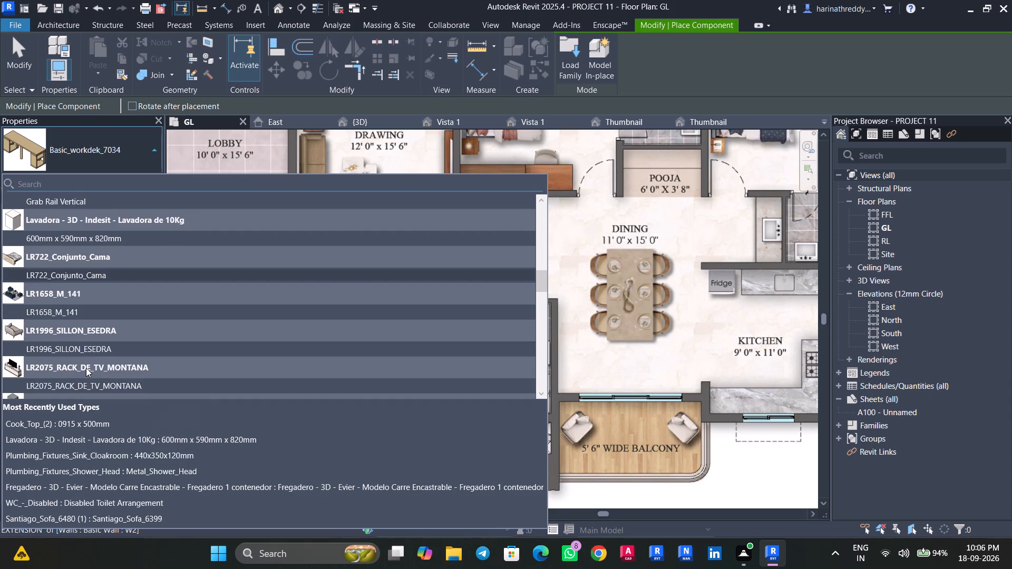
pyautogui.scroll(-3, 87, 350)
pyautogui.scroll(-2, 84, 284)
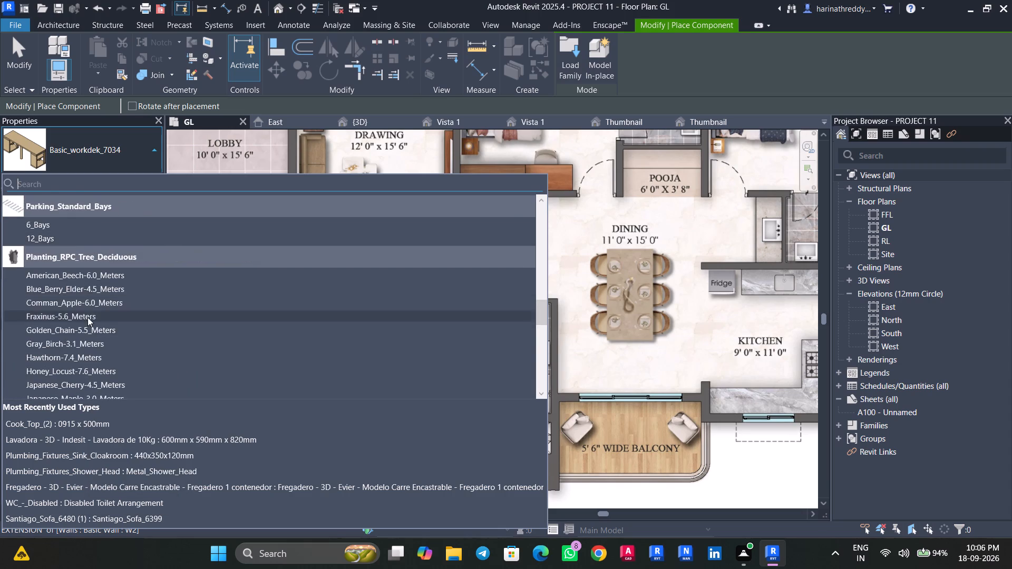
pyautogui.scroll(-8, 90, 328)
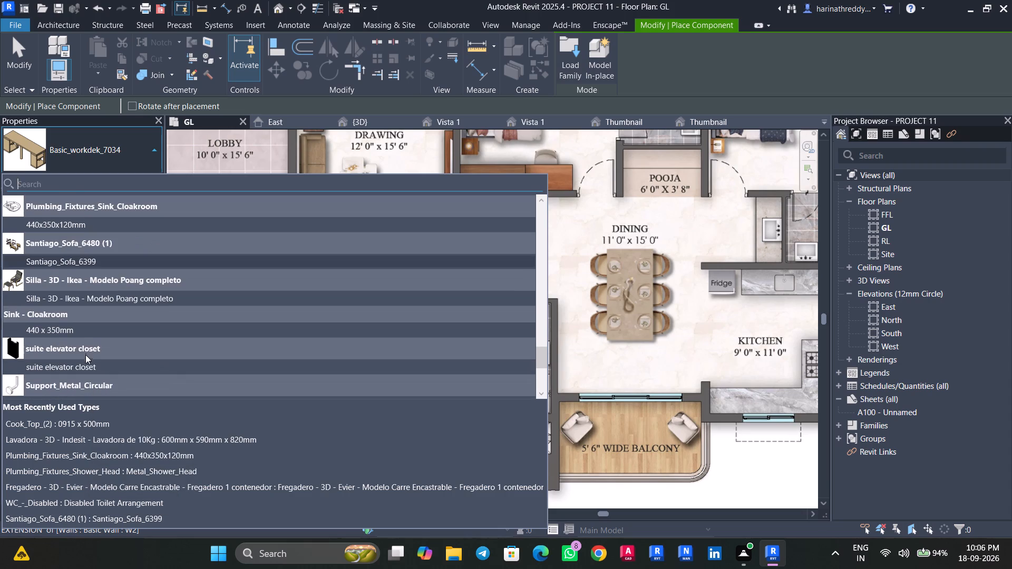
pyautogui.click(90, 364)
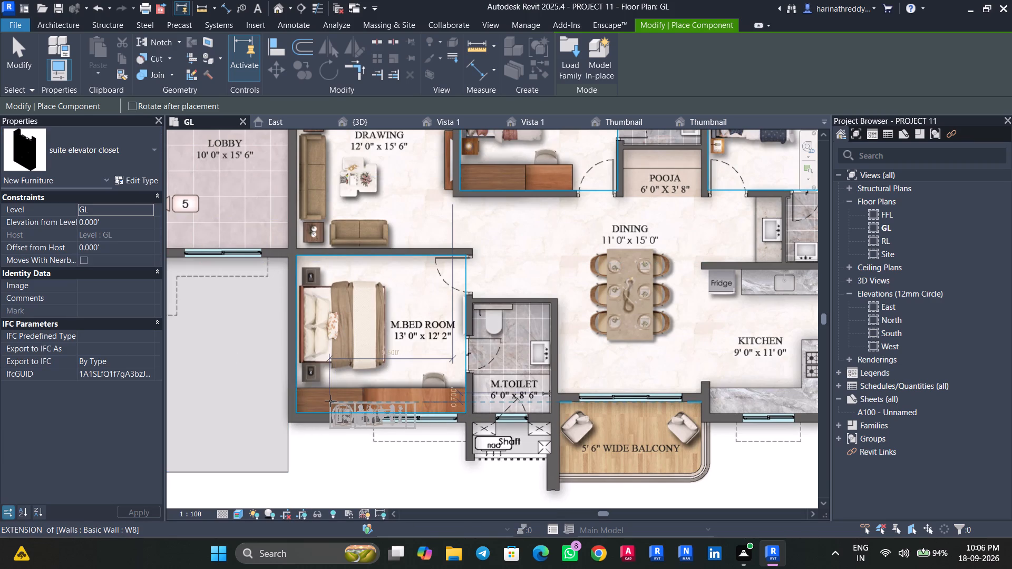
pyautogui.press('space')
pyautogui.press('space')
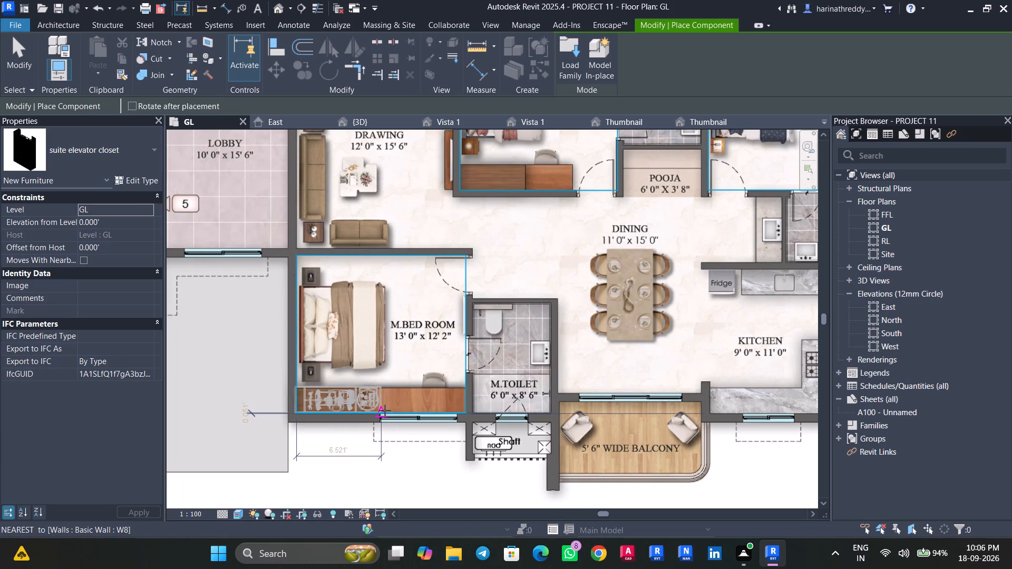
pyautogui.click(385, 409)
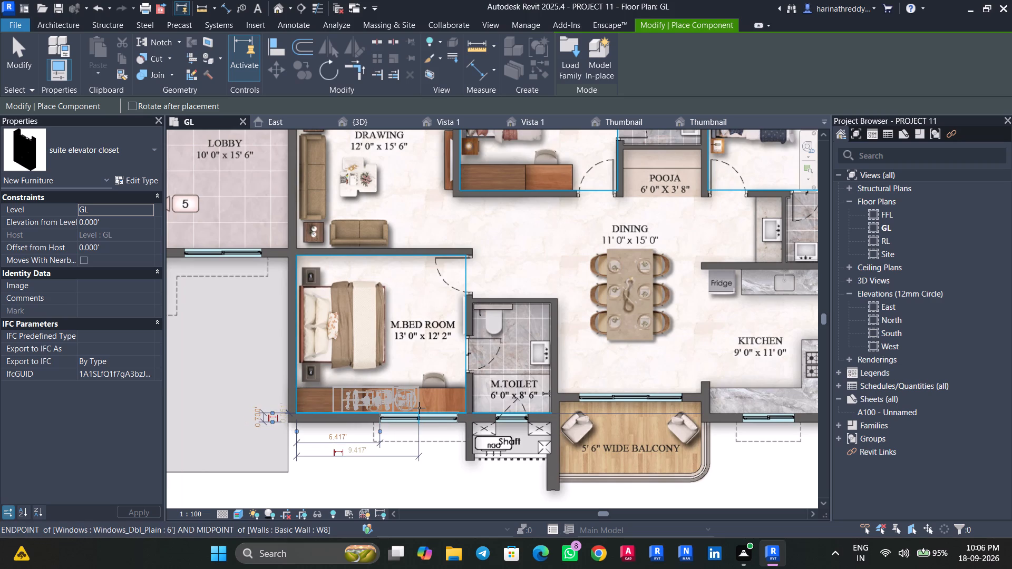
pyautogui.press('Escape')
pyautogui.press('Escape')
# Place a Furniture_Chair_Office 650x470x410mm over the drawn desk chair in the same M.Bed Room.
pyautogui.press('c')
pyautogui.press('m')
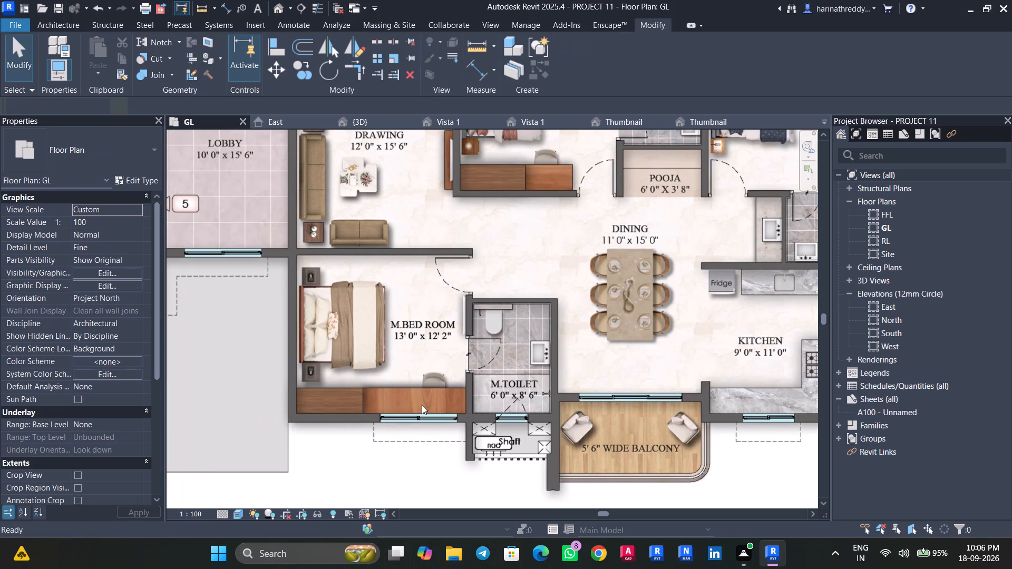
pyautogui.click(127, 162)
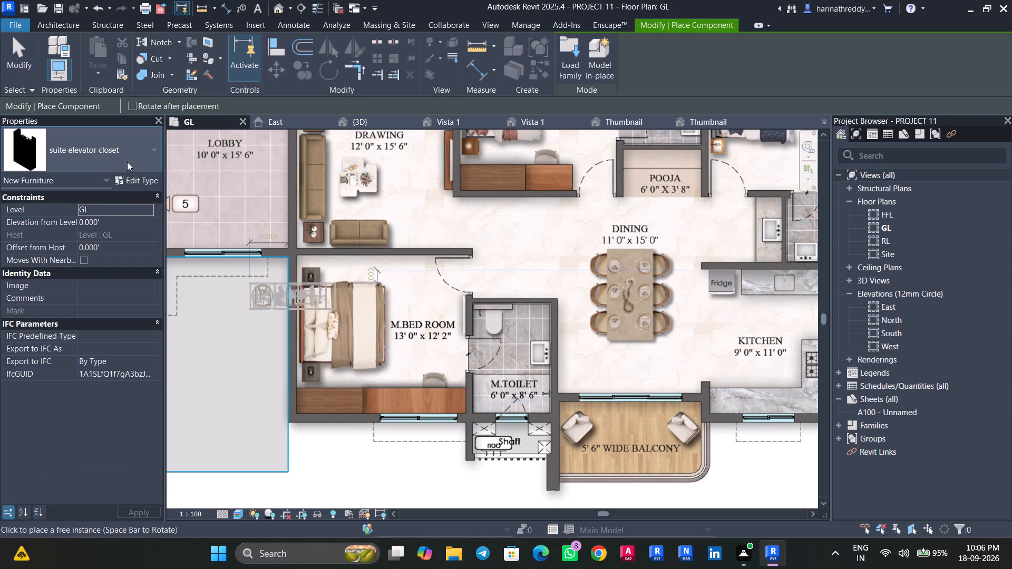
pyautogui.scroll(7, 102, 287)
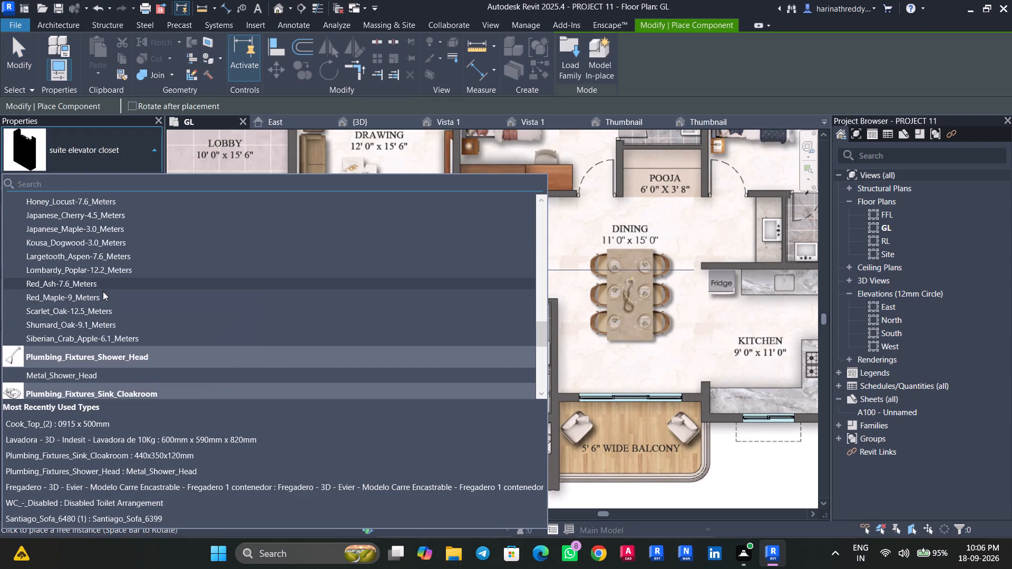
pyautogui.scroll(-4, 103, 292)
pyautogui.scroll(1, 97, 292)
pyautogui.scroll(-1, 97, 292)
pyautogui.scroll(13, 97, 292)
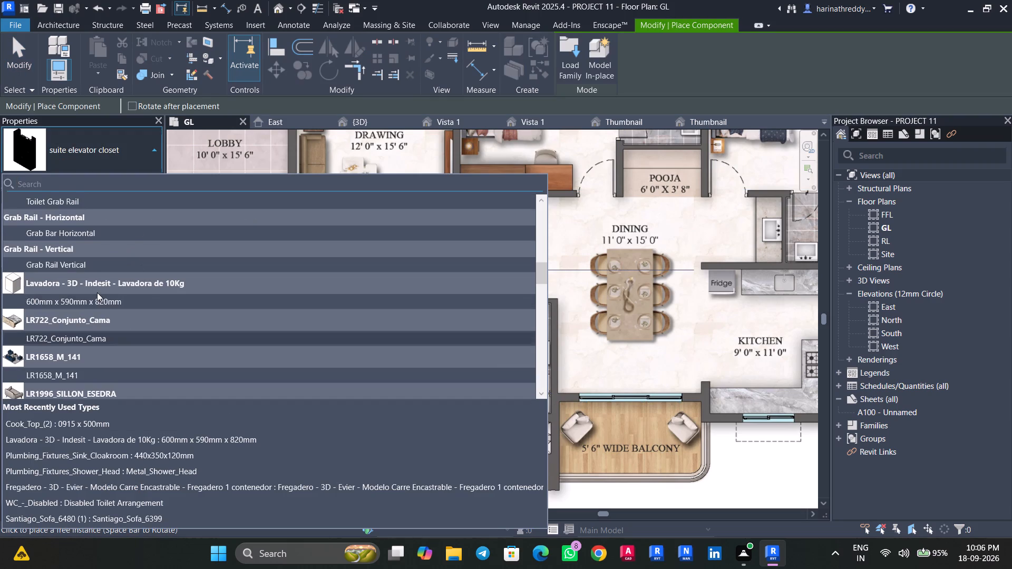
pyautogui.scroll(-5, 92, 344)
pyautogui.scroll(4, 71, 301)
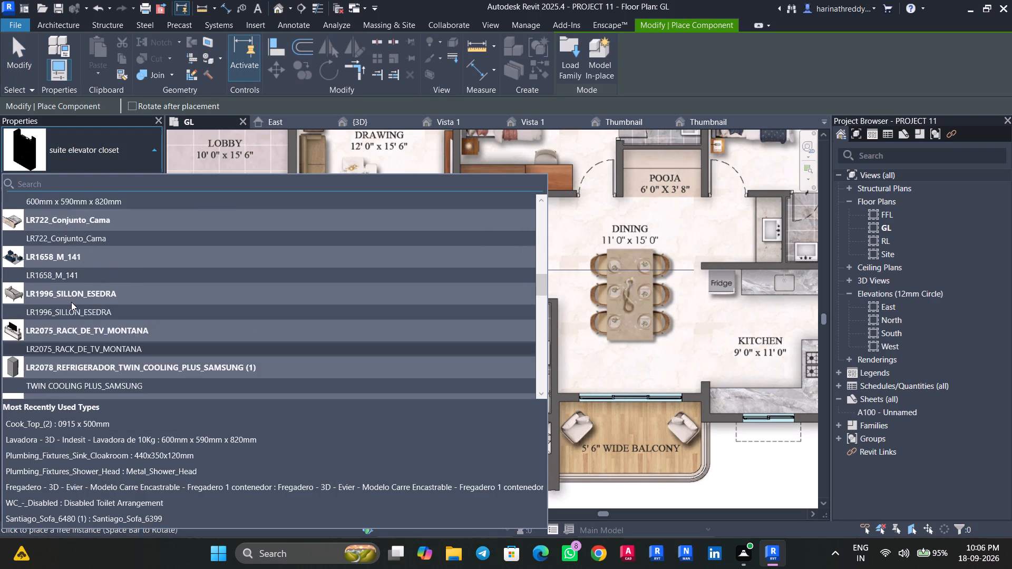
pyautogui.scroll(6, 71, 302)
pyautogui.click(73, 226)
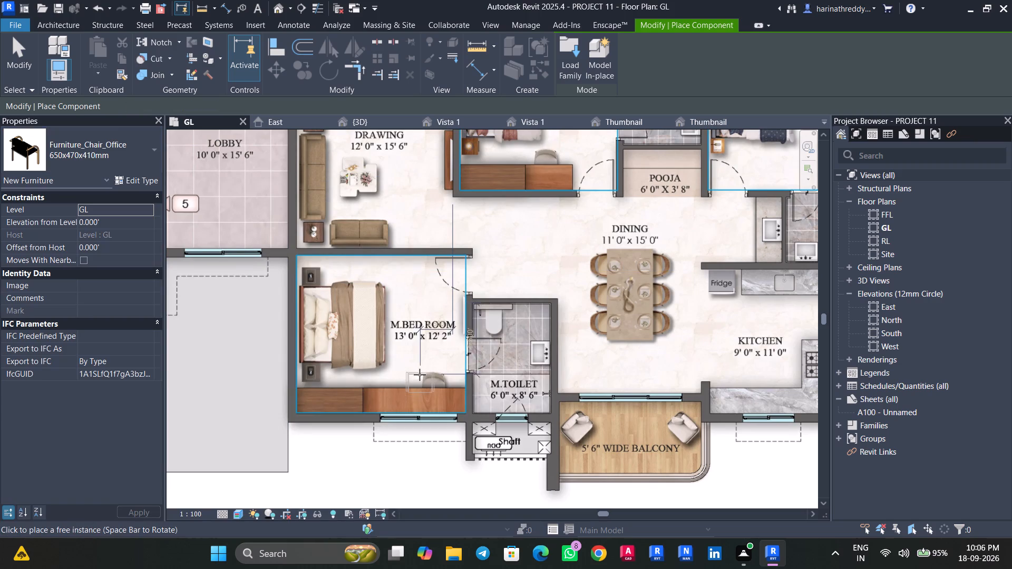
pyautogui.scroll(6, 430, 380)
pyautogui.click(440, 375)
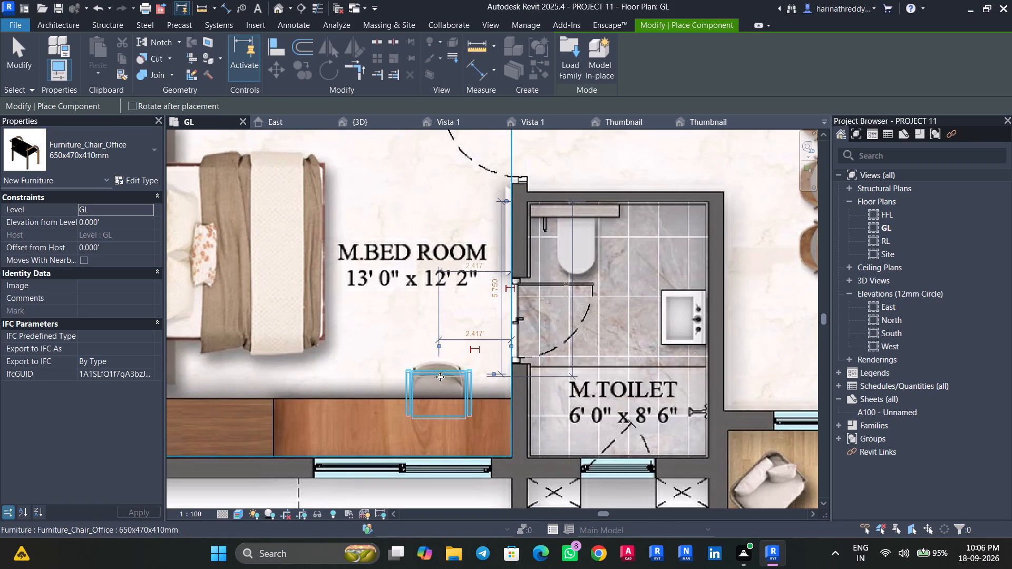
# Place a rotated Basic_workdek_7034 over the drawn desk in the 1858 Sft. flat's M.Bed Room, against the M.Toilet-side corner of the window wall.
pyautogui.click(122, 155)
pyautogui.scroll(8, 103, 296)
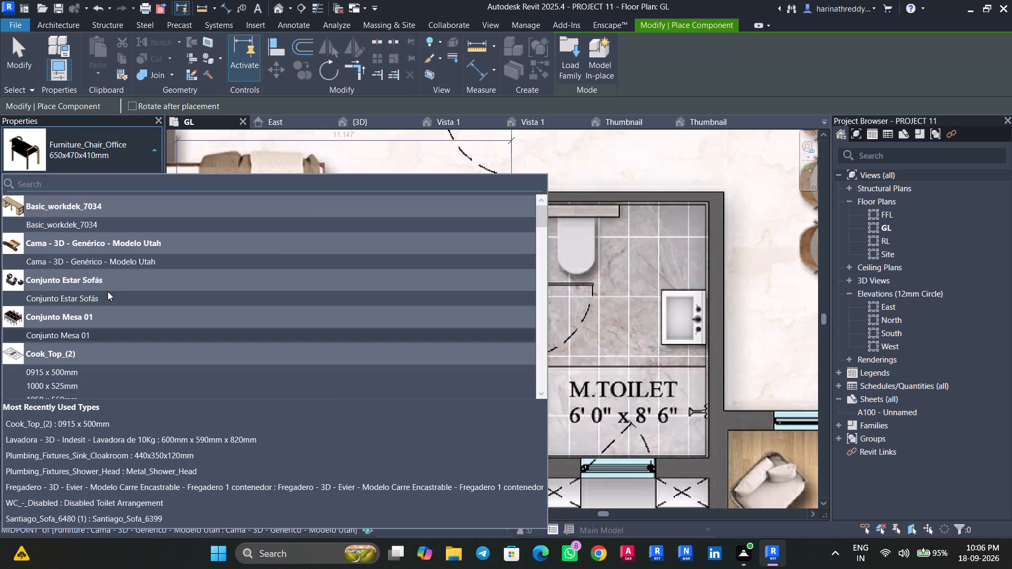
pyautogui.scroll(1, 108, 291)
pyautogui.click(91, 223)
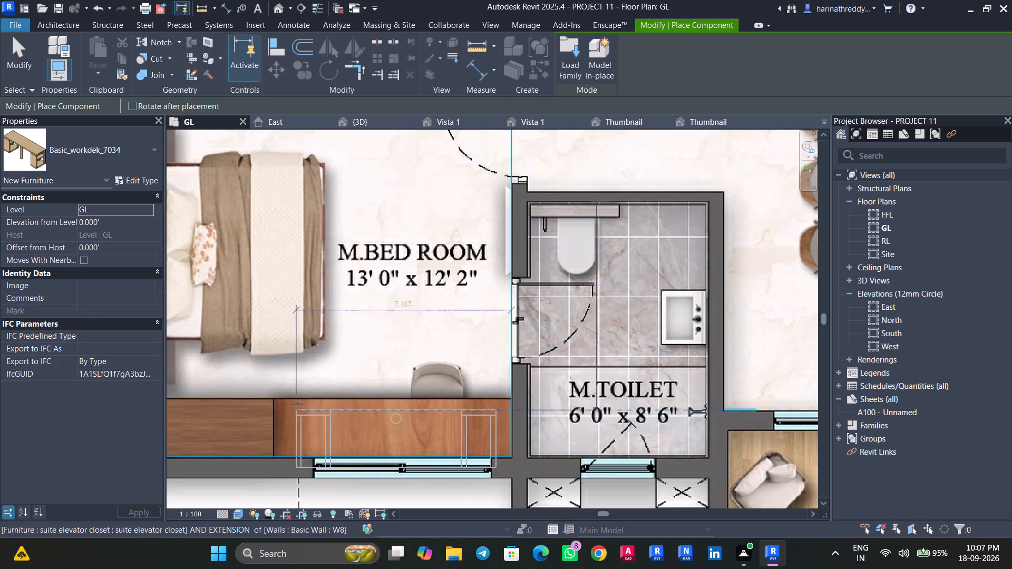
pyautogui.press('space')
pyautogui.press('space')
pyautogui.press('space')
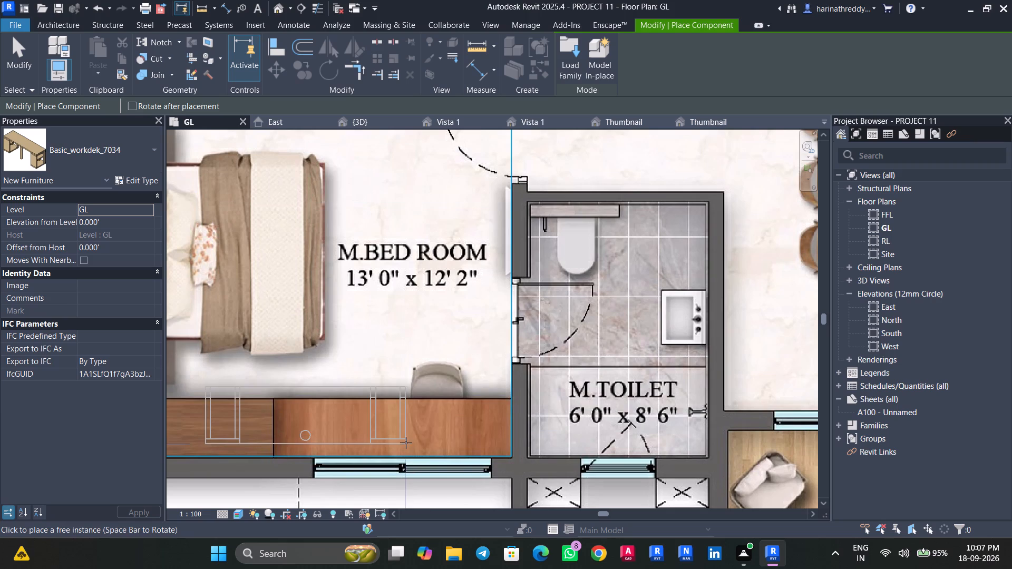
pyautogui.click(511, 453)
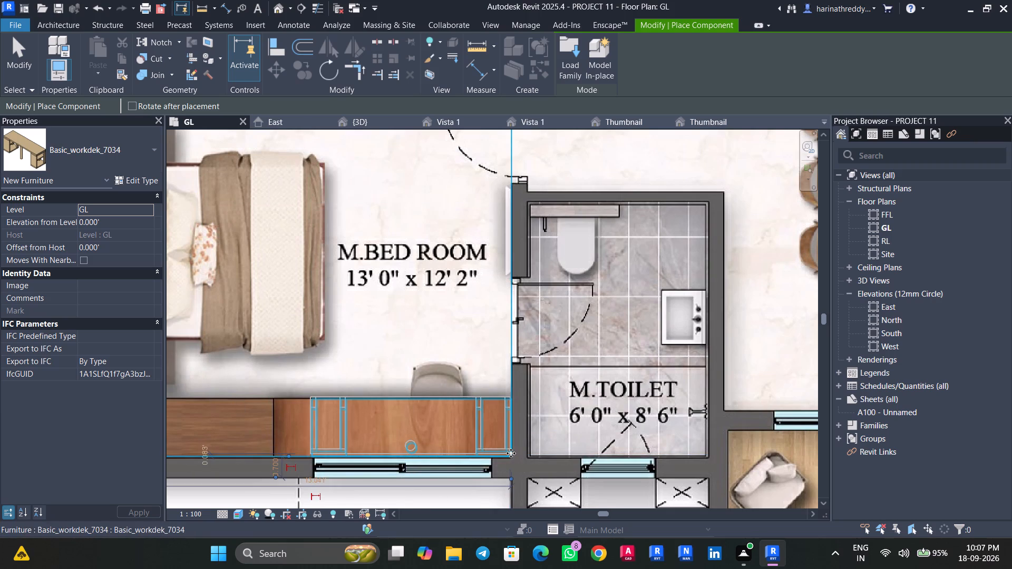
pyautogui.press('Escape')
pyautogui.press('Escape')
pyautogui.press('Escape')
pyautogui.press('Escape')
pyautogui.press('Tab')
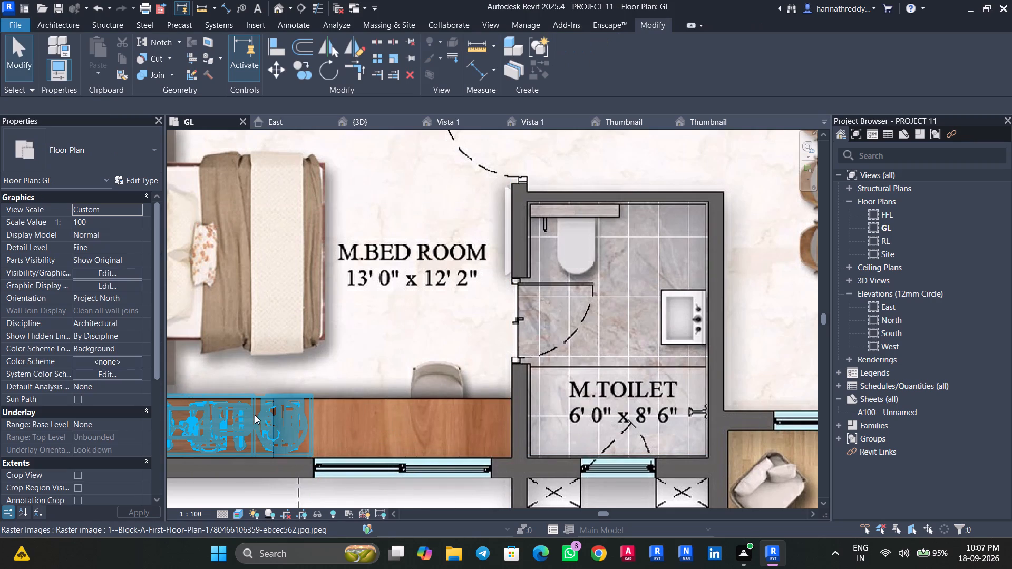
pyautogui.press('Escape')
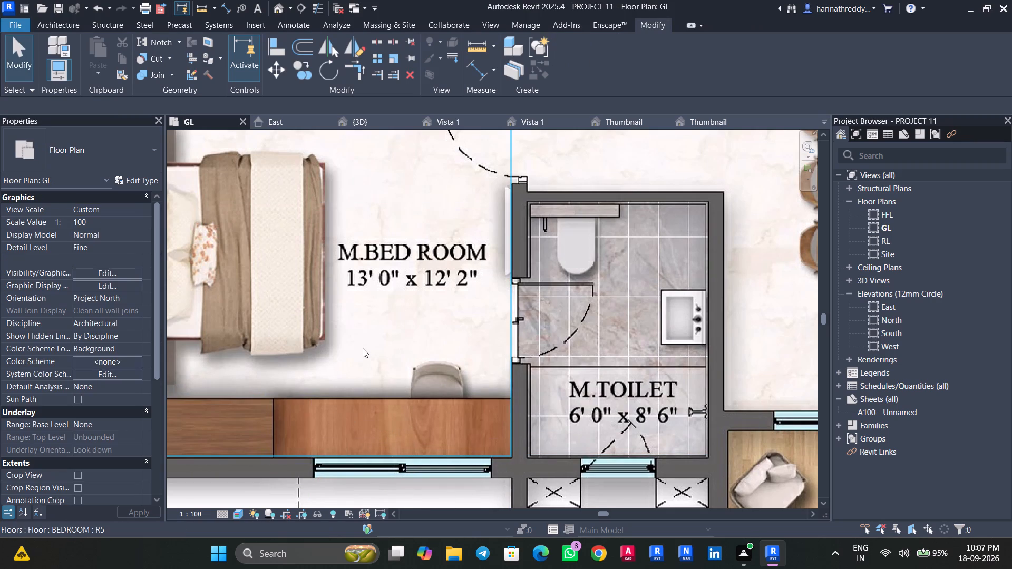
# Copy the M.Bed Room's suite elevator closet onto the drawn wardrobe in Bed Room-1 of the 1858 Sft. flat, snapping it to the room's corner.
pyautogui.scroll(-7, 363, 348)
pyautogui.moveTo(373, 292); pyautogui.dragTo(374, 333, button='middle')
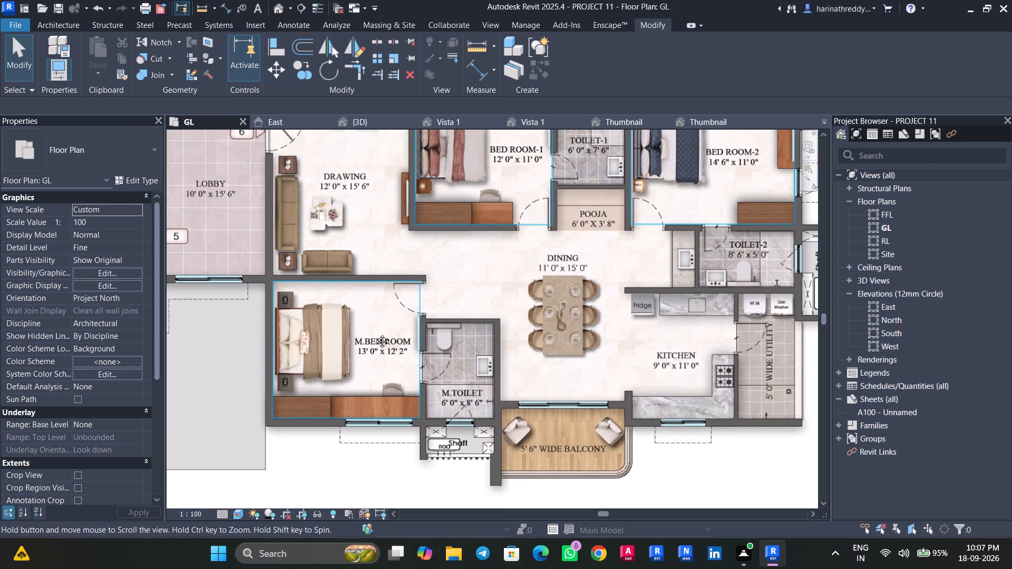
pyautogui.moveTo(374, 333); pyautogui.dragTo(384, 415, button='middle')
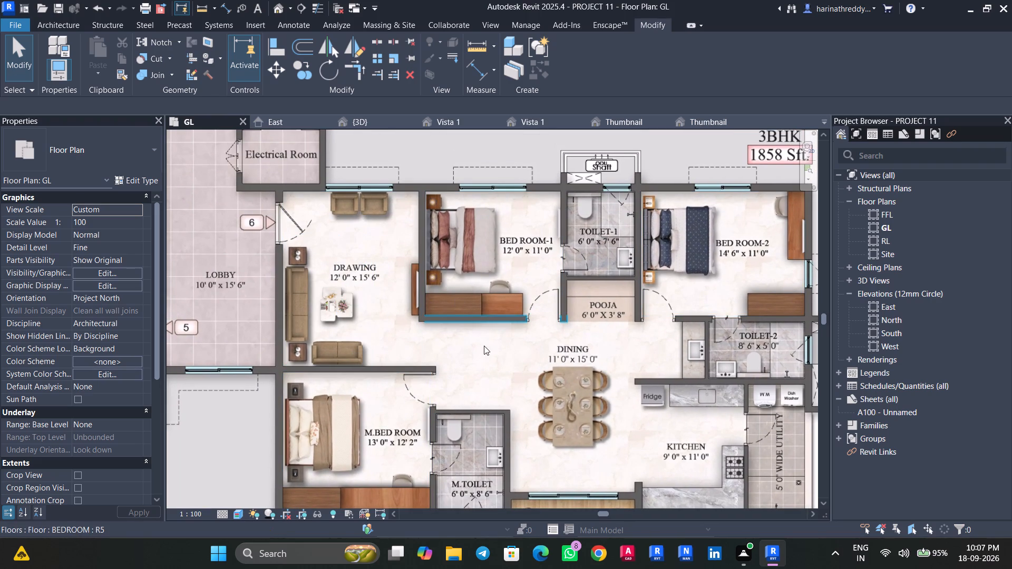
pyautogui.scroll(-3, 458, 360)
pyautogui.moveTo(458, 360); pyautogui.dragTo(458, 332, button='middle')
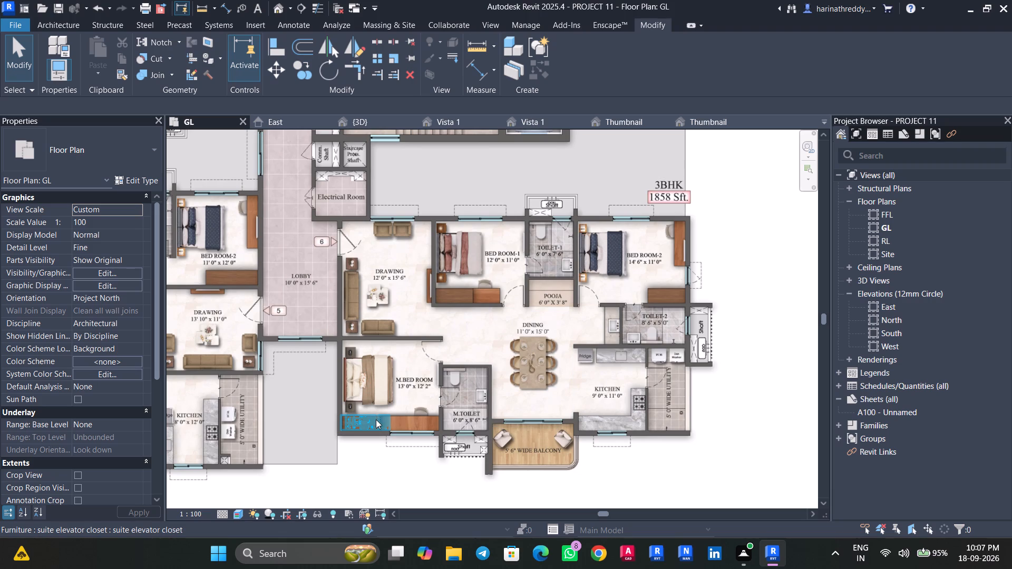
pyautogui.click(376, 419)
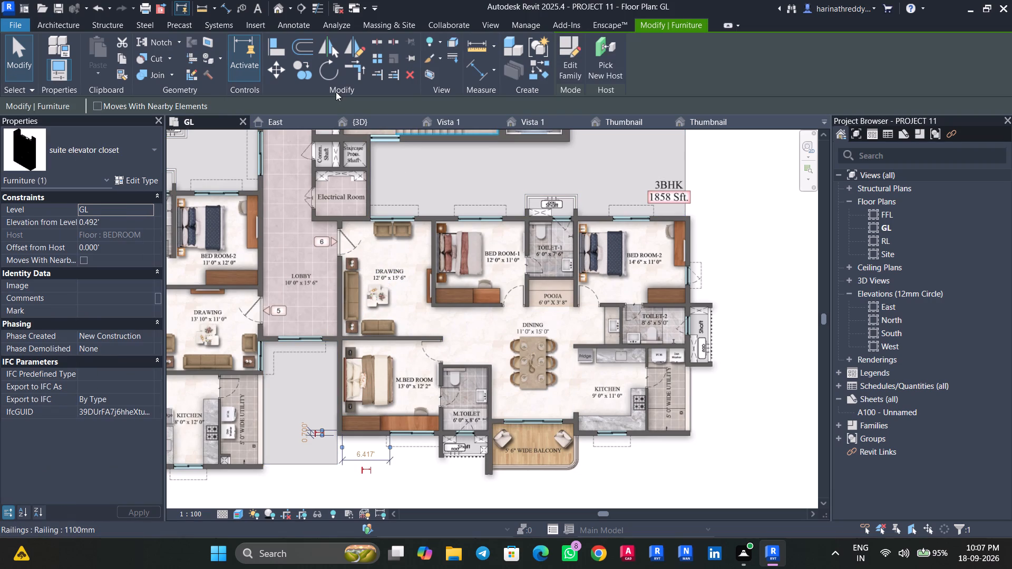
pyautogui.click(301, 74)
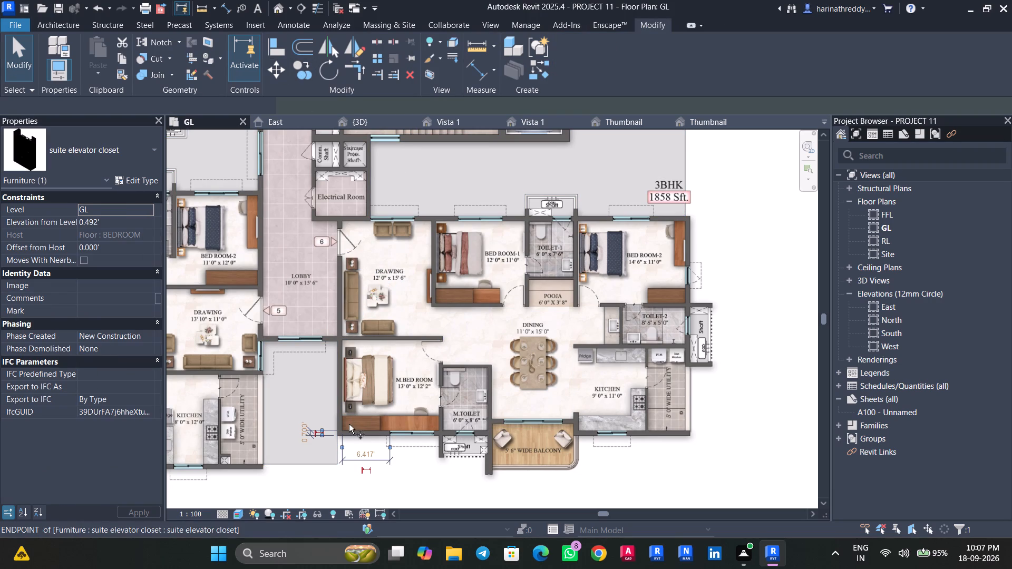
pyautogui.click(342, 430)
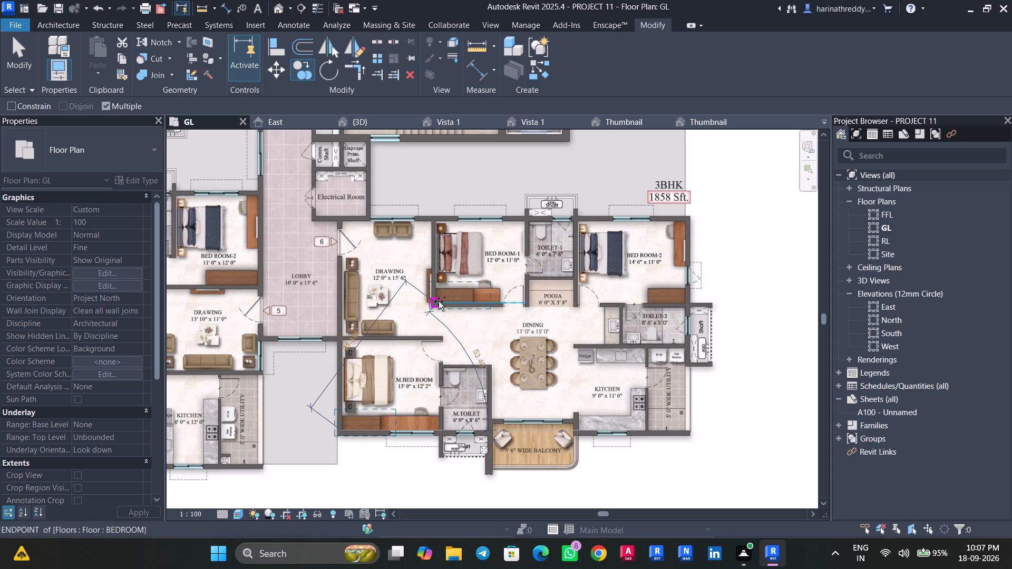
pyautogui.scroll(9, 439, 301)
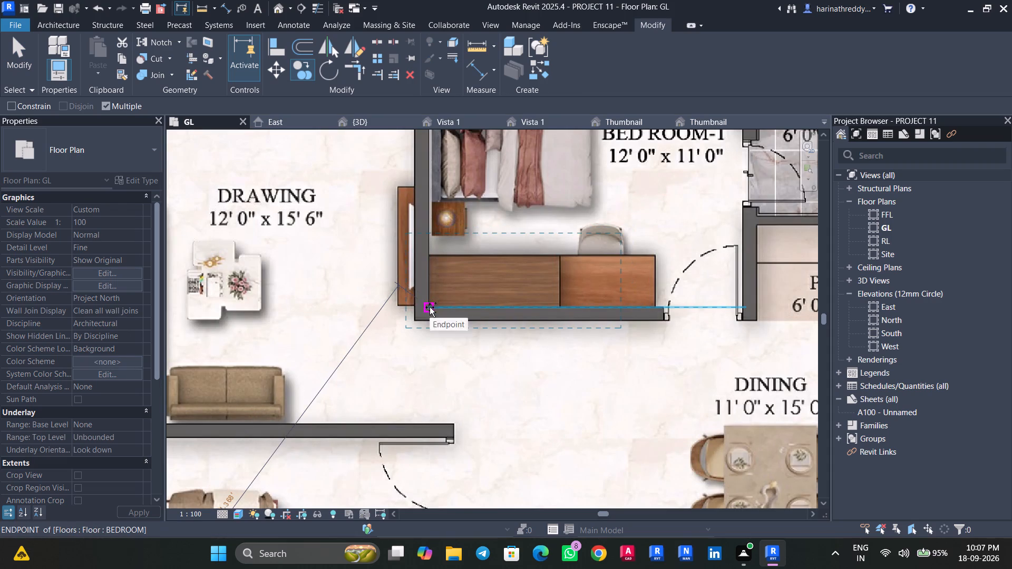
pyautogui.click(430, 307)
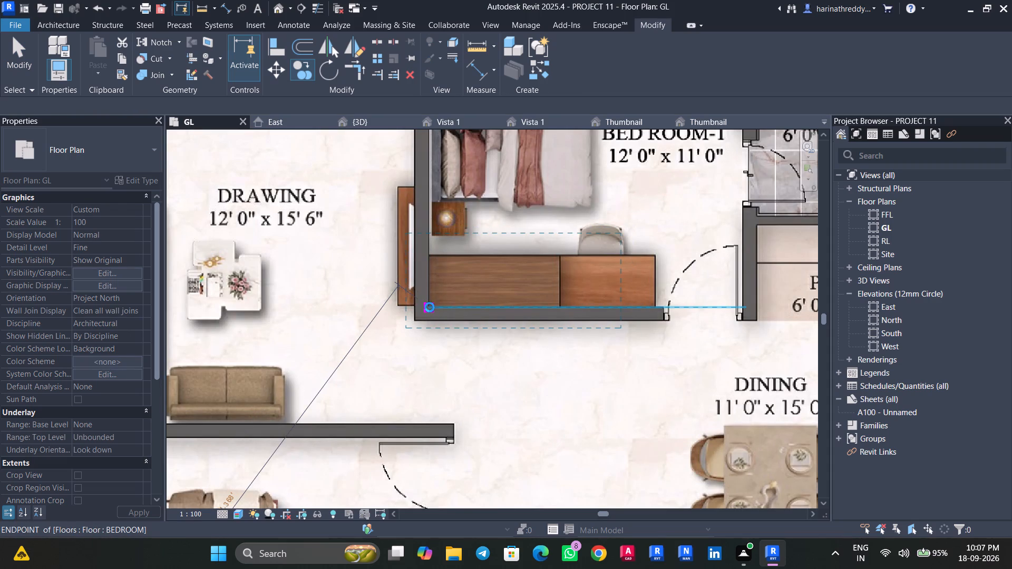
pyautogui.press('`')
pyautogui.press('Escape')
pyautogui.press('Escape')
pyautogui.press('Escape')
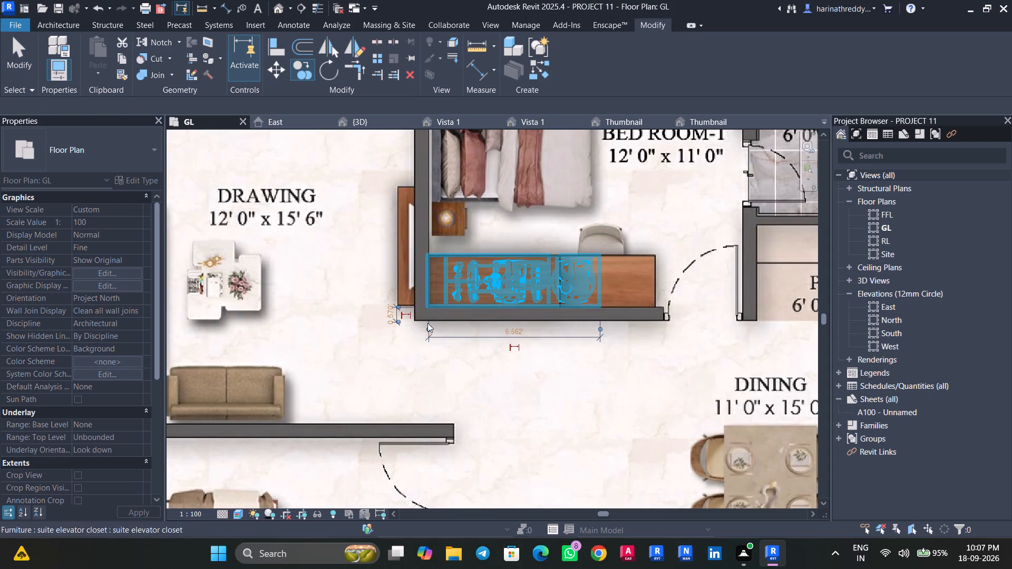
pyautogui.press('Escape')
# Copy the M.Bed Room's office chair to the desk area in Bed Room-1, near the drawn chair.
pyautogui.scroll(-3, 420, 372)
pyautogui.moveTo(434, 409); pyautogui.dragTo(443, 292, button='middle')
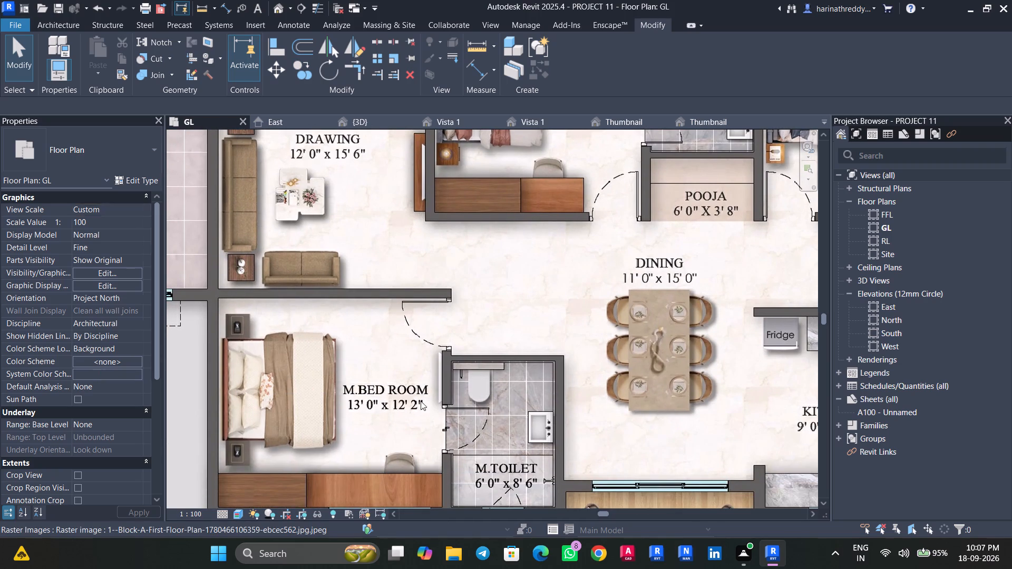
pyautogui.press('Tab')
pyautogui.click(407, 459)
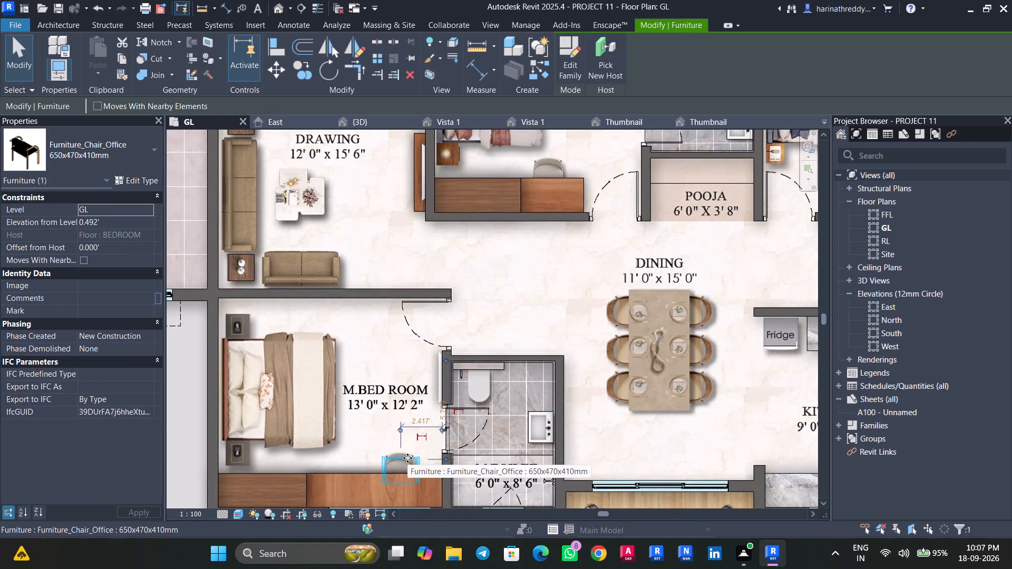
pyautogui.click(306, 73)
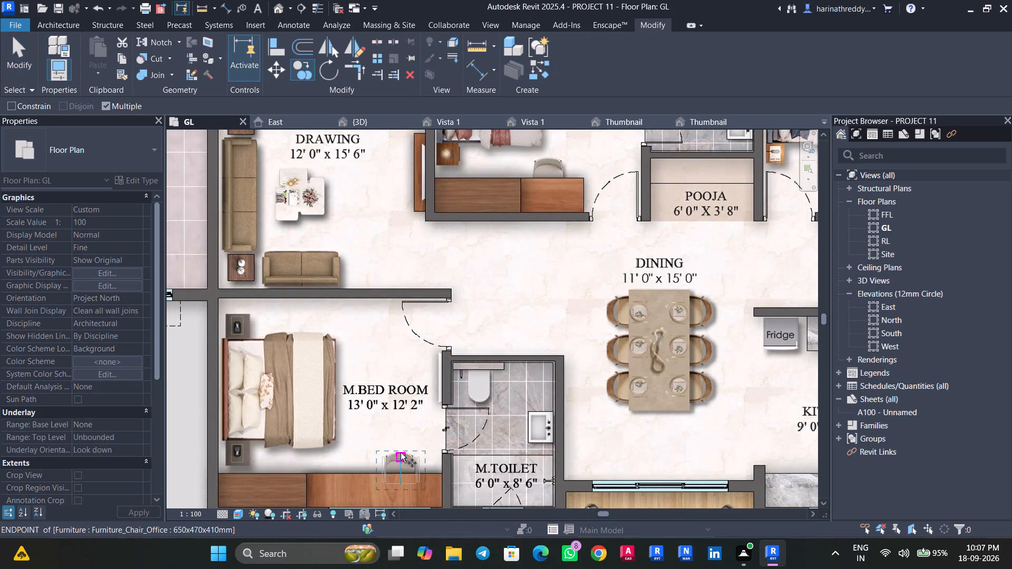
pyautogui.click(401, 453)
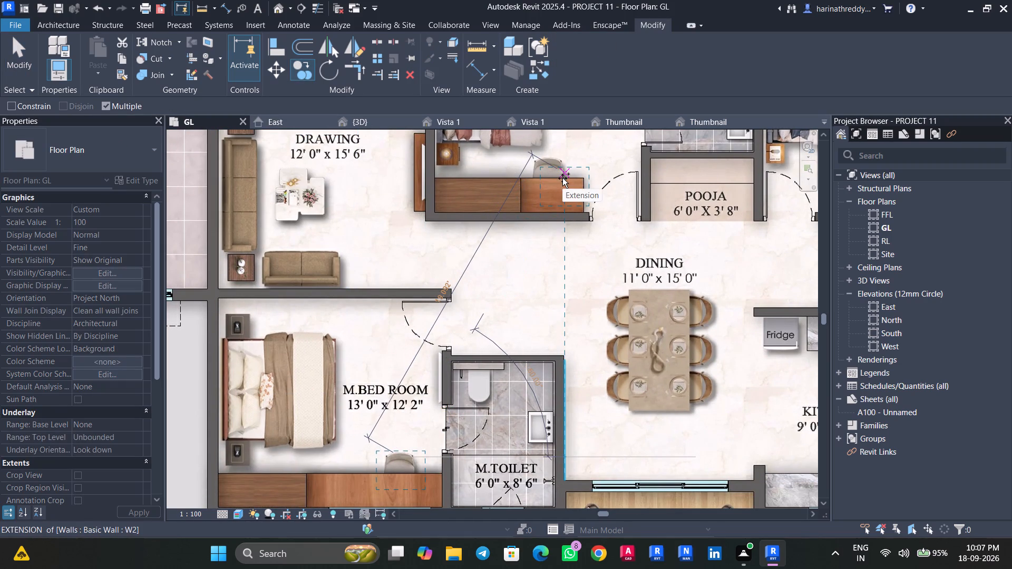
pyautogui.click(562, 178)
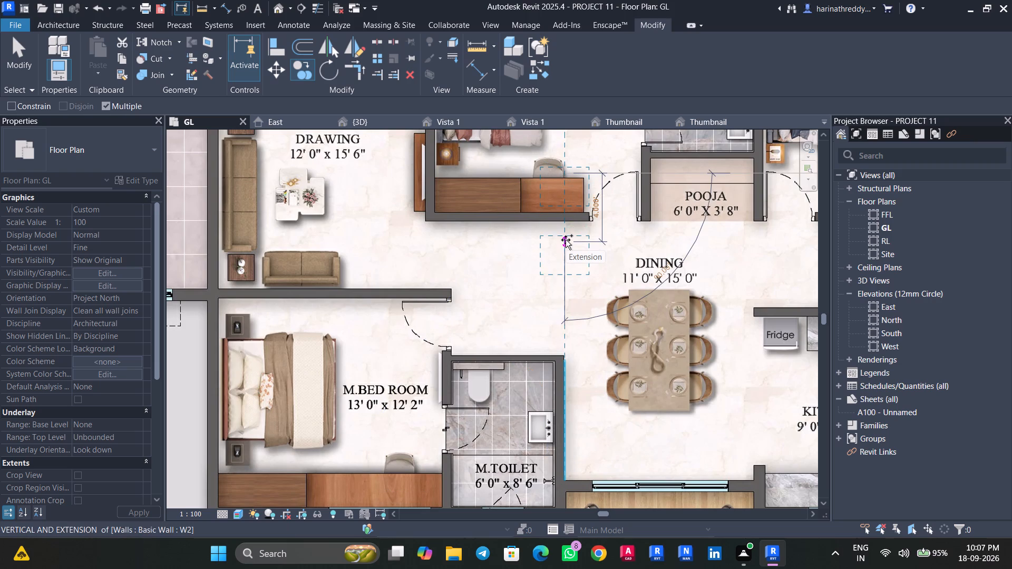
pyautogui.press('Escape')
pyautogui.press('Escape')
pyautogui.press('Escape')
pyautogui.press('Escape')
pyautogui.scroll(4, 560, 185)
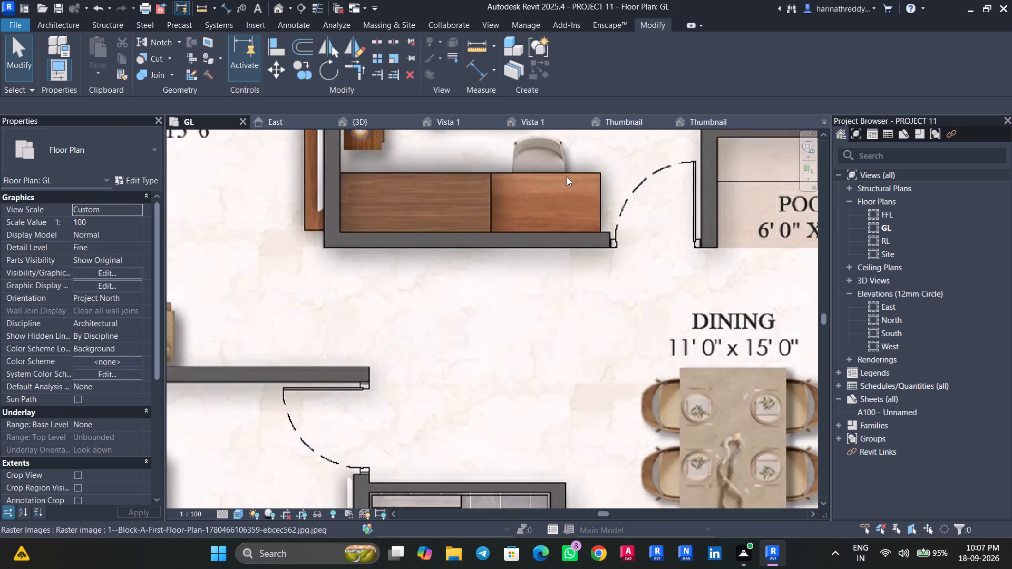
pyautogui.moveTo(568, 175); pyautogui.dragTo(551, 244, button='middle')
pyautogui.press('Tab')
pyautogui.click(556, 231)
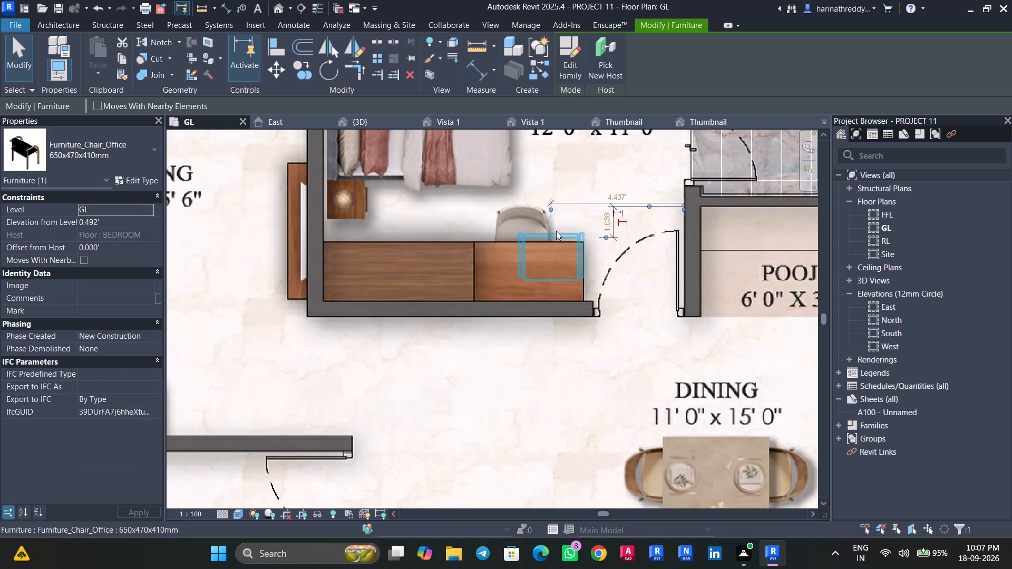
pyautogui.press('Escape')
pyautogui.press('Escape')
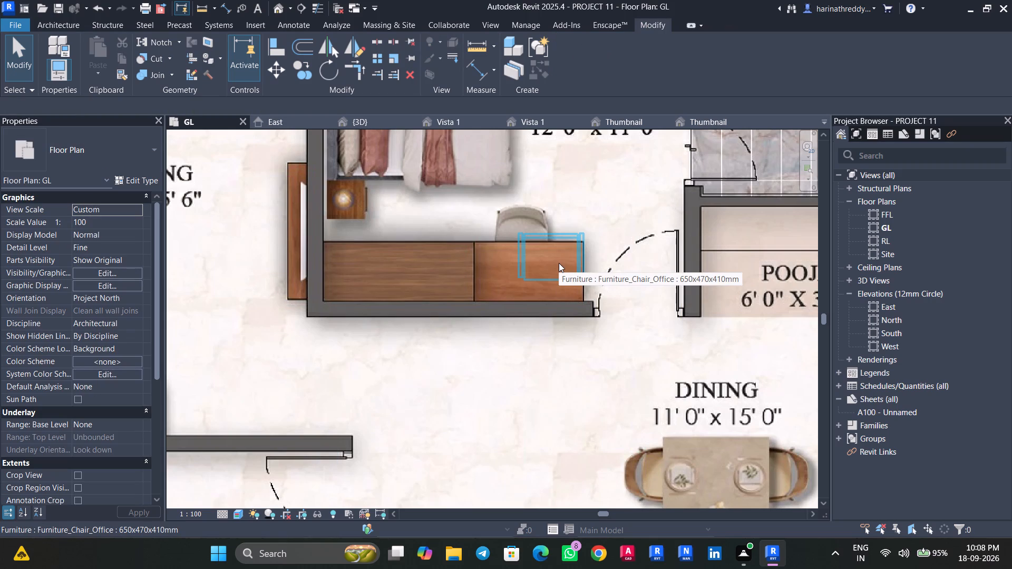
# Rotate the two Lavadora 600mm x 590mm x 820mm washing machines in the 1858 Sft. flat's utility together by about 90° clockwise.
pyautogui.scroll(-3, 561, 266)
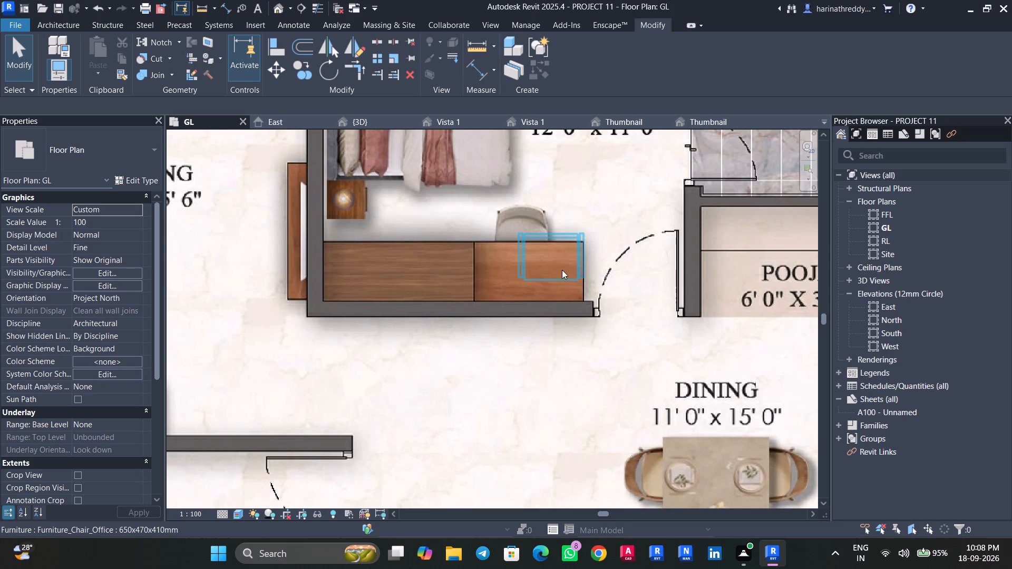
pyautogui.scroll(-5, 562, 270)
pyautogui.scroll(4, 415, 303)
pyautogui.scroll(-4, 459, 291)
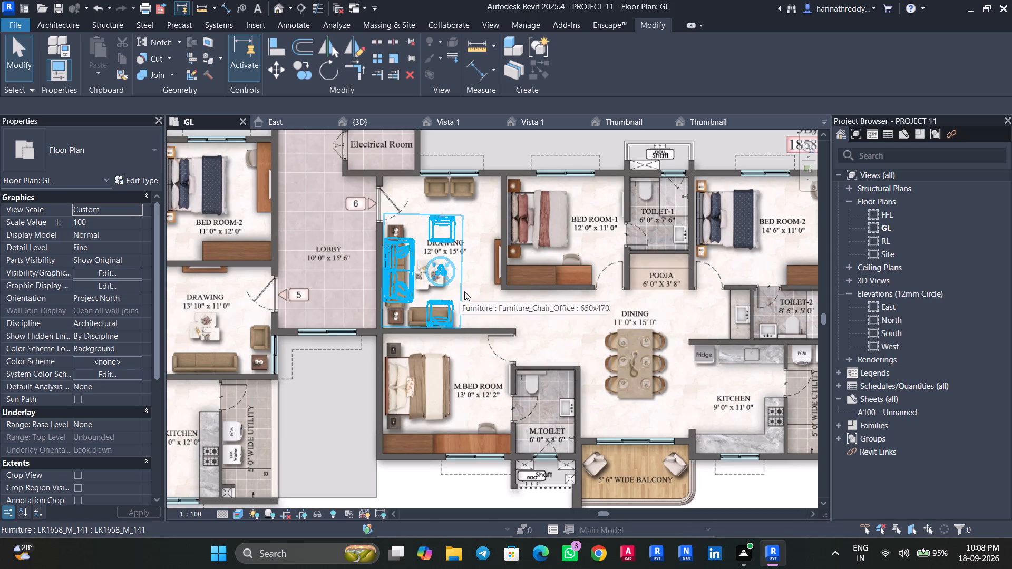
pyautogui.moveTo(559, 329); pyautogui.dragTo(447, 301, button='middle')
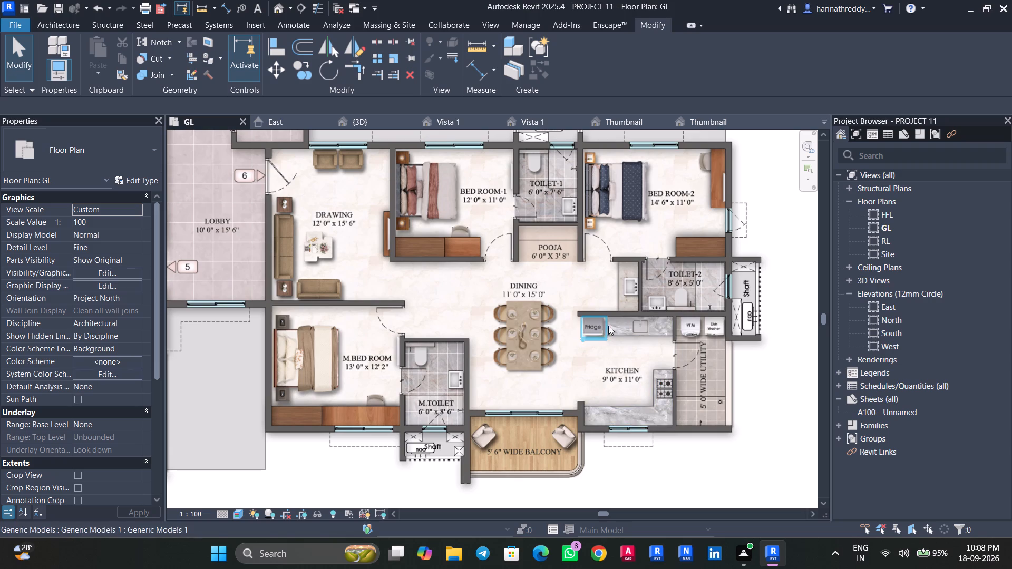
pyautogui.press('Tab')
pyautogui.press('Tab')
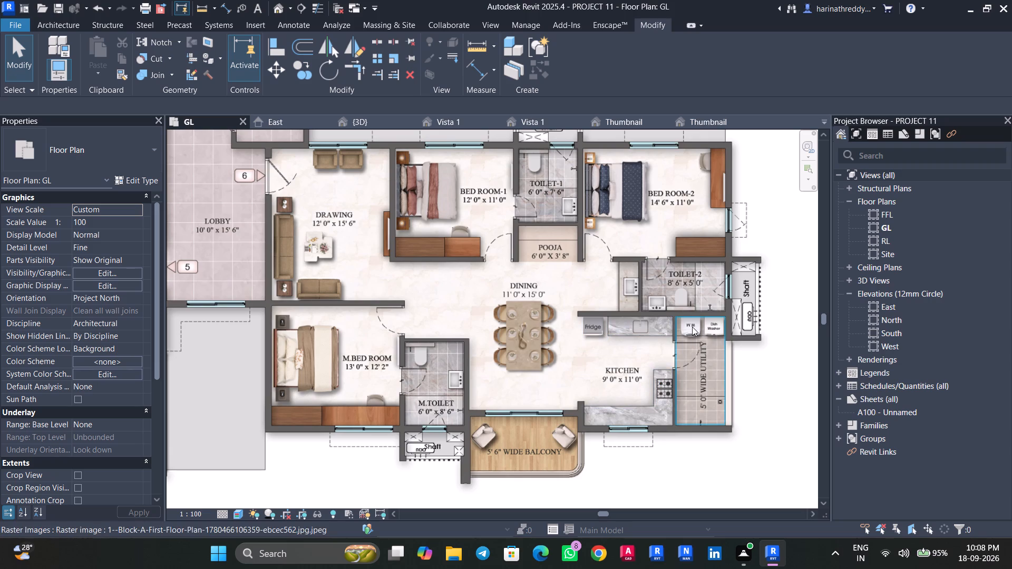
pyautogui.press('Tab')
pyautogui.press('Tab')
pyautogui.press('Tab')
pyautogui.scroll(8, 692, 327)
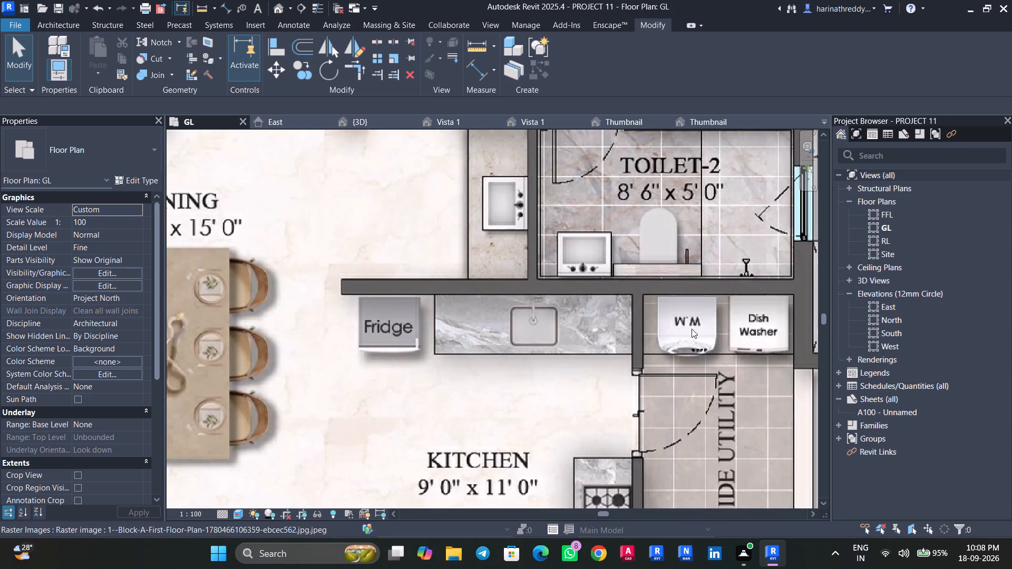
pyautogui.press('Tab')
pyautogui.press('Tab')
pyautogui.press('Tab')
pyautogui.press('Tab')
pyautogui.scroll(-4, 692, 333)
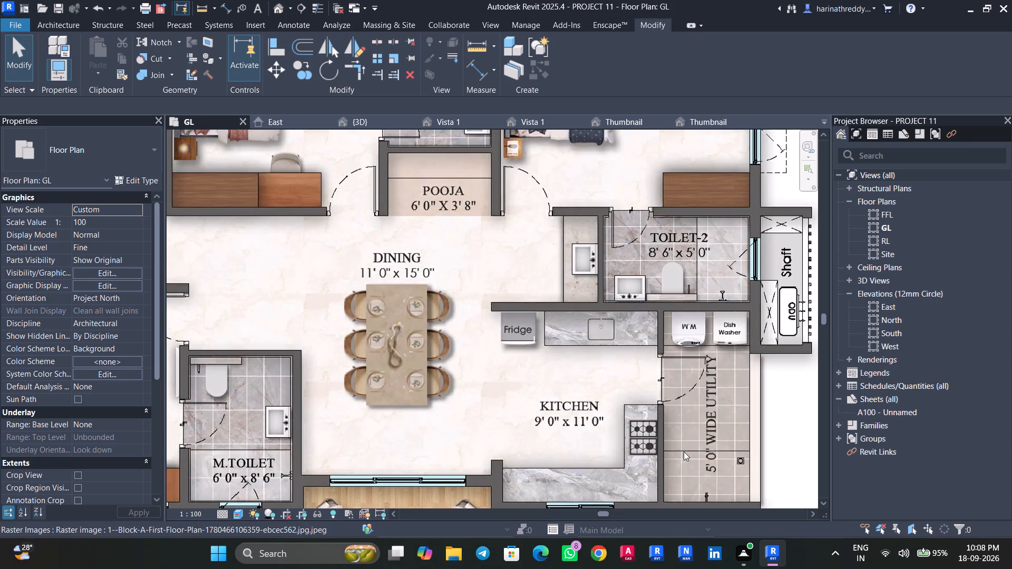
pyautogui.press('Tab')
pyautogui.press('Tab')
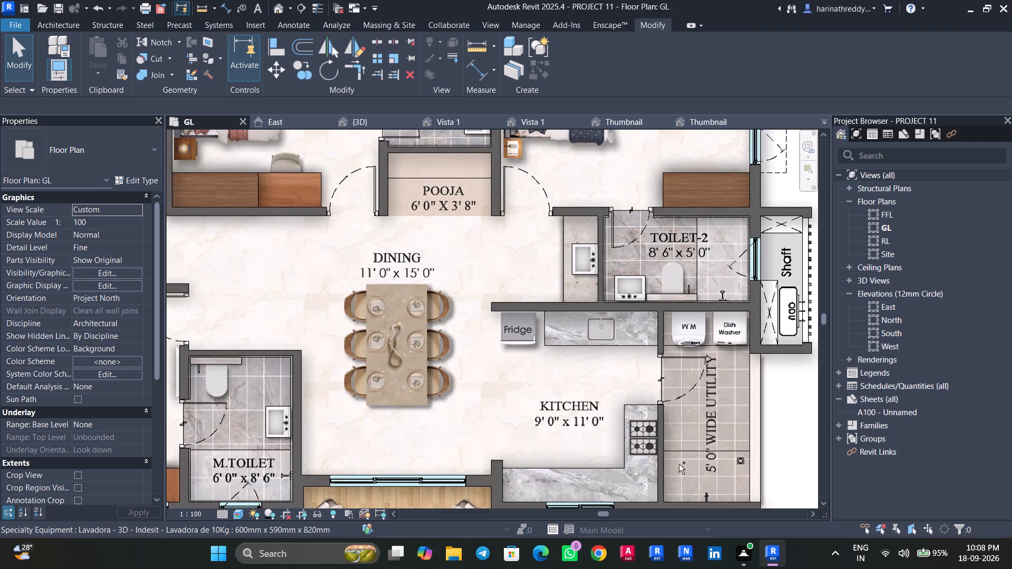
pyautogui.press('Tab')
pyautogui.click(680, 440)
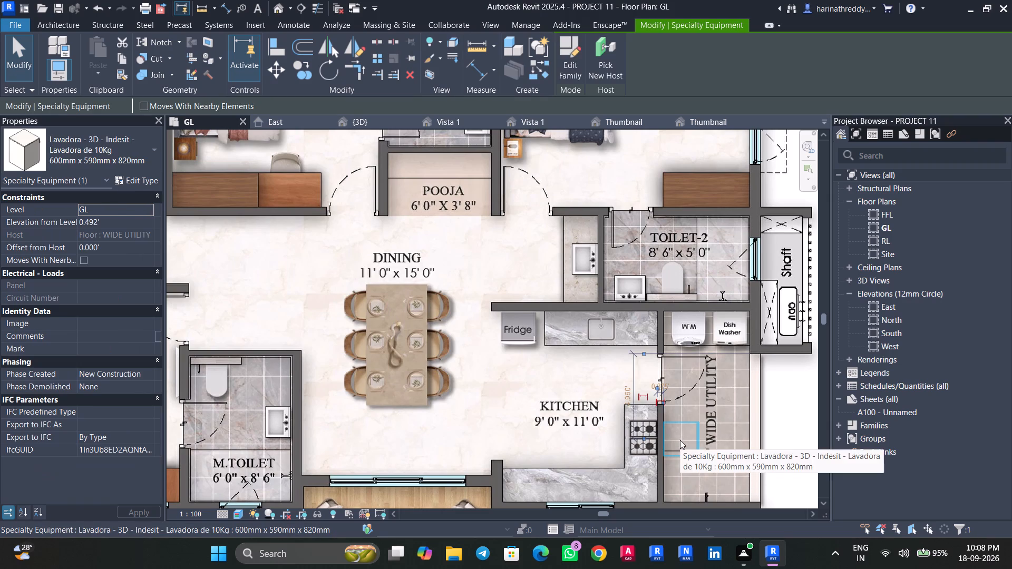
pyautogui.keyDown('ctrl'); pyautogui.click(682, 474); pyautogui.keyUp('ctrl')
pyautogui.keyDown('ctrl'); pyautogui.click(686, 446); pyautogui.keyUp('ctrl')
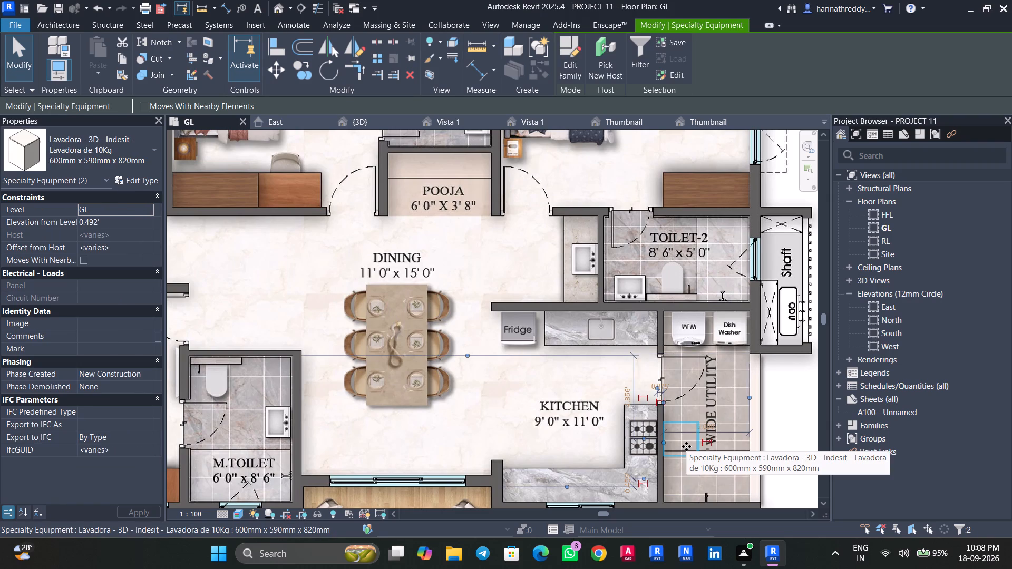
pyautogui.scroll(-4, 686, 446)
pyautogui.moveTo(703, 449); pyautogui.dragTo(663, 415, button='middle')
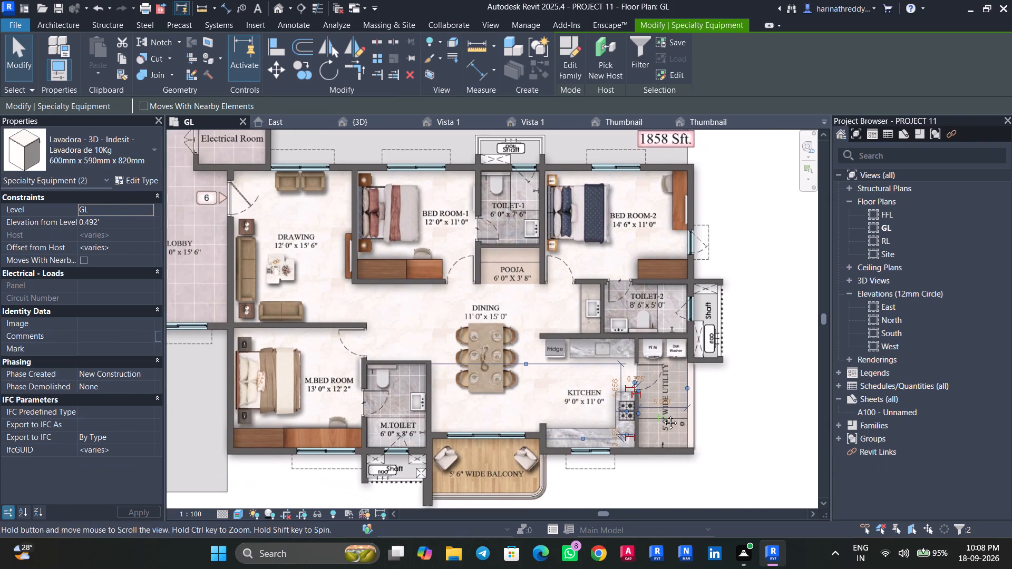
pyautogui.moveTo(663, 415); pyautogui.dragTo(641, 408, button='middle')
pyautogui.scroll(8, 640, 429)
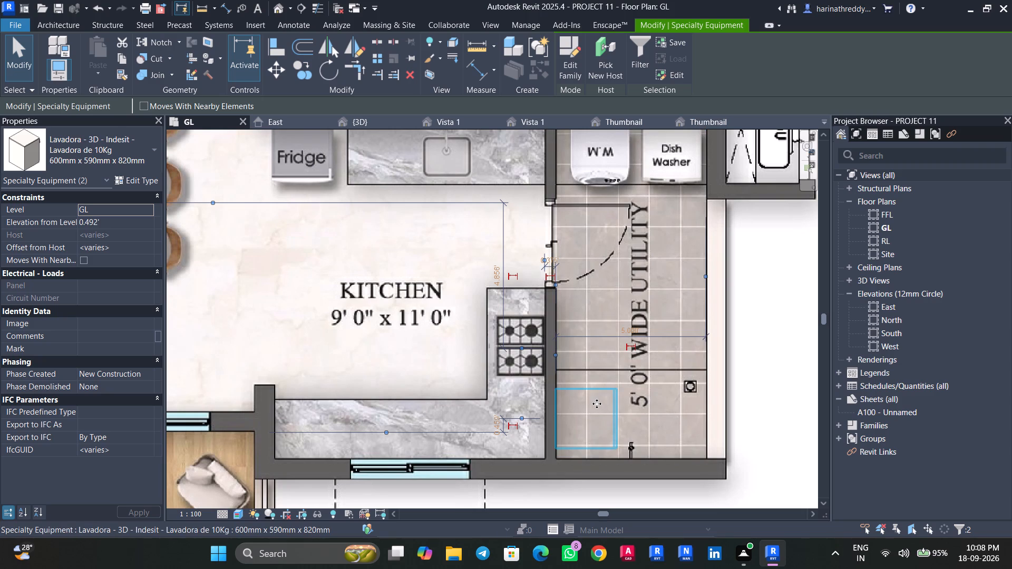
pyautogui.keyDown('ctrl'); pyautogui.click(597, 404); pyautogui.keyUp('ctrl')
pyautogui.keyDown('ctrl'); pyautogui.click(596, 365); pyautogui.keyUp('ctrl')
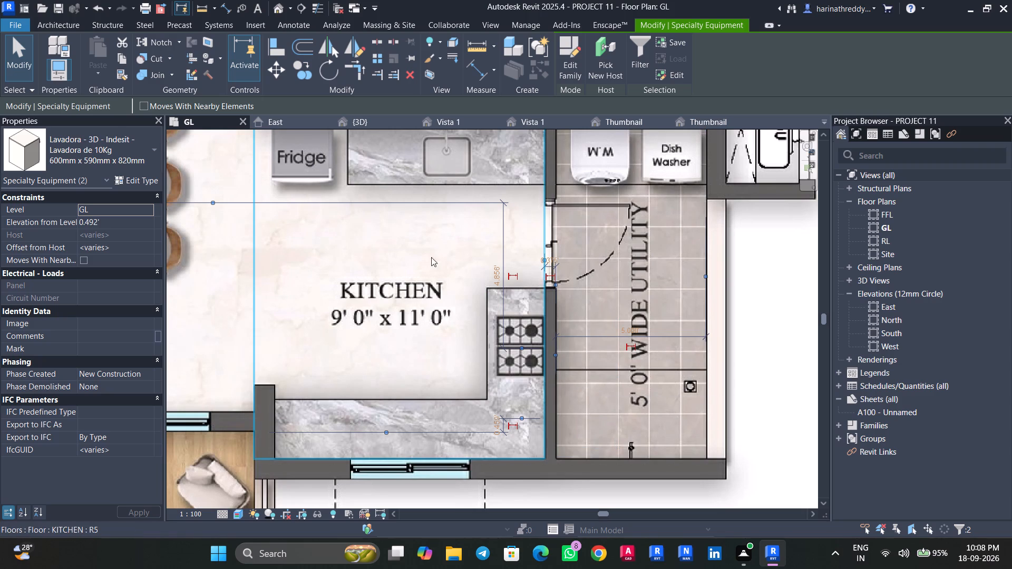
pyautogui.click(333, 72)
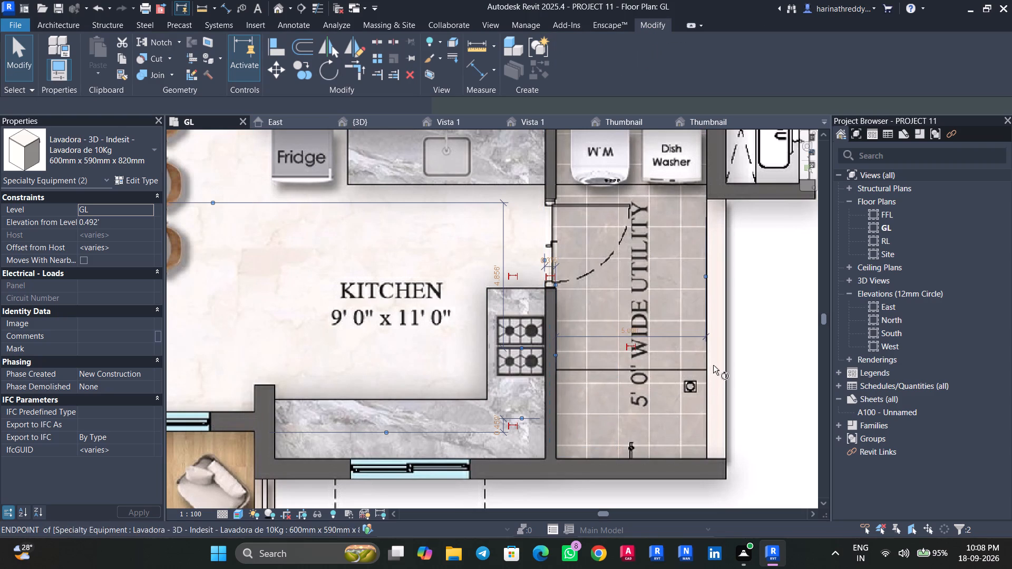
pyautogui.click(745, 380)
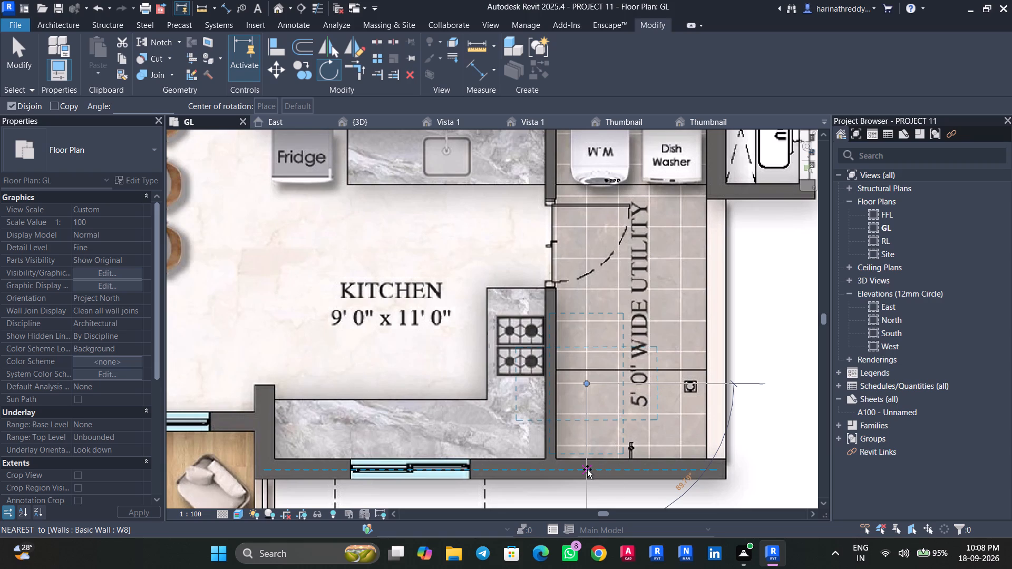
pyautogui.click(587, 469)
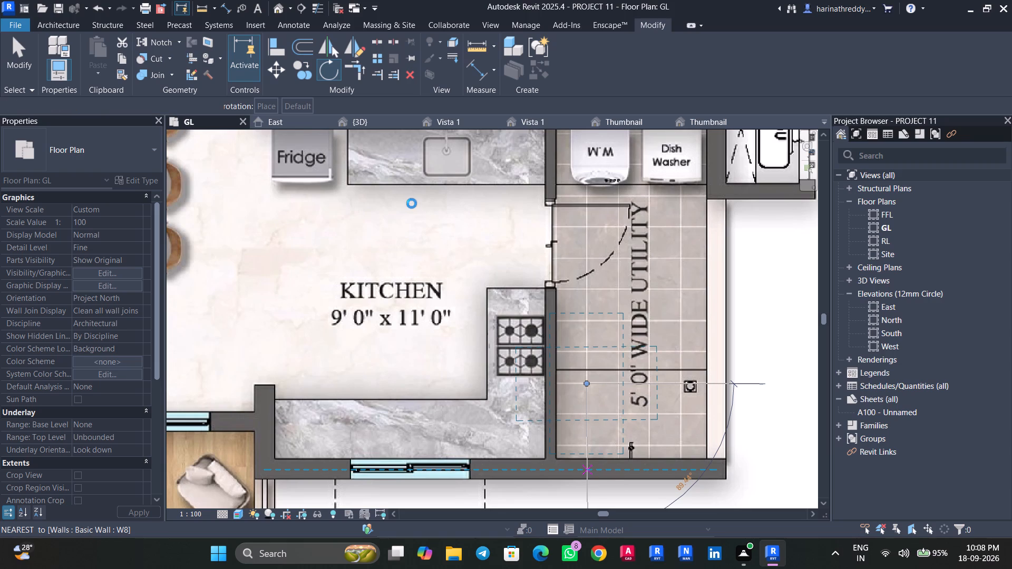
# Move the two rotated washing machines onto the drawn W.M. and Dish Washer in the utility, against the Toilet-2 wall.
pyautogui.click(279, 72)
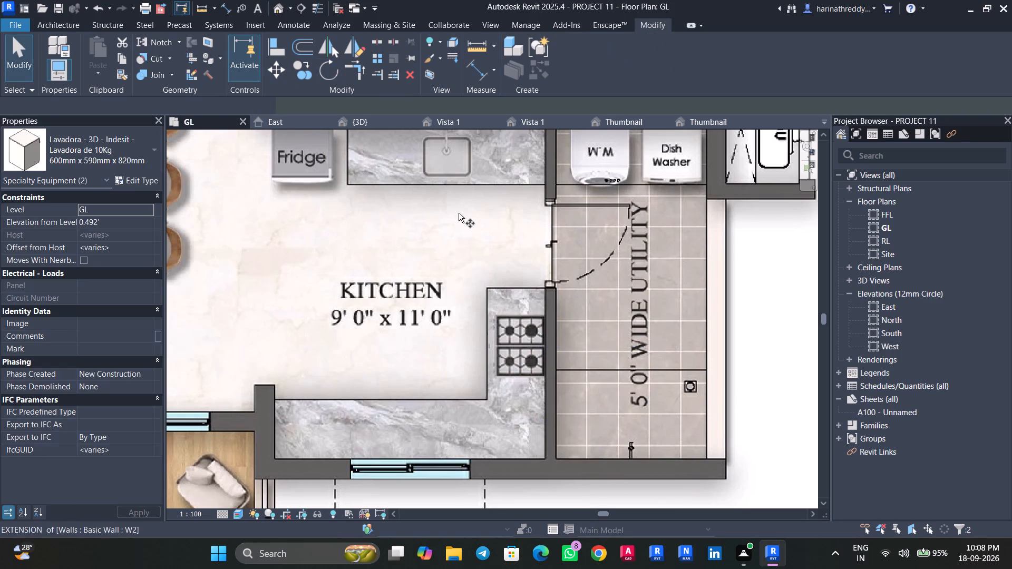
pyautogui.click(589, 352)
pyautogui.moveTo(636, 192); pyautogui.dragTo(620, 301, button='middle')
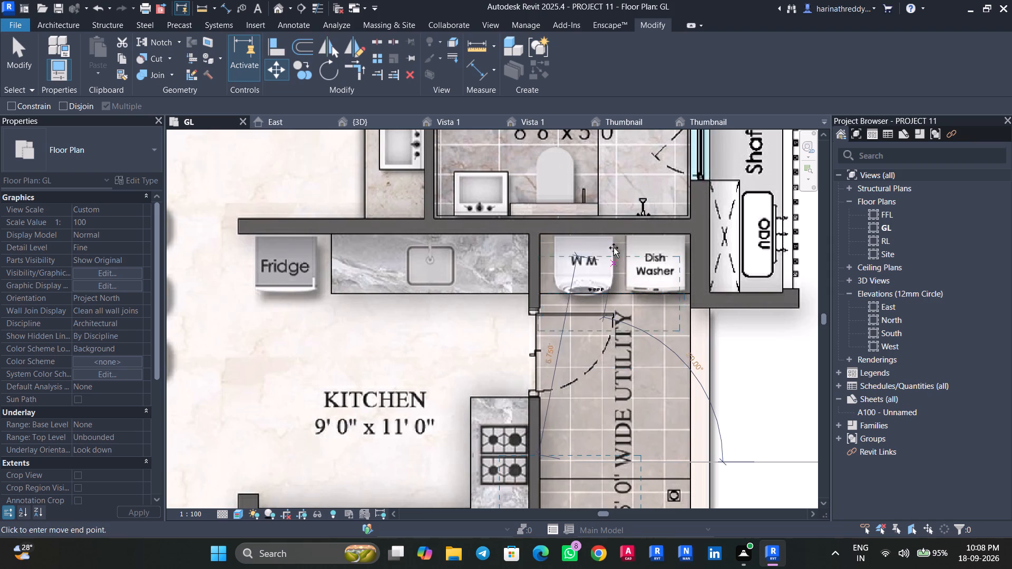
pyautogui.click(613, 236)
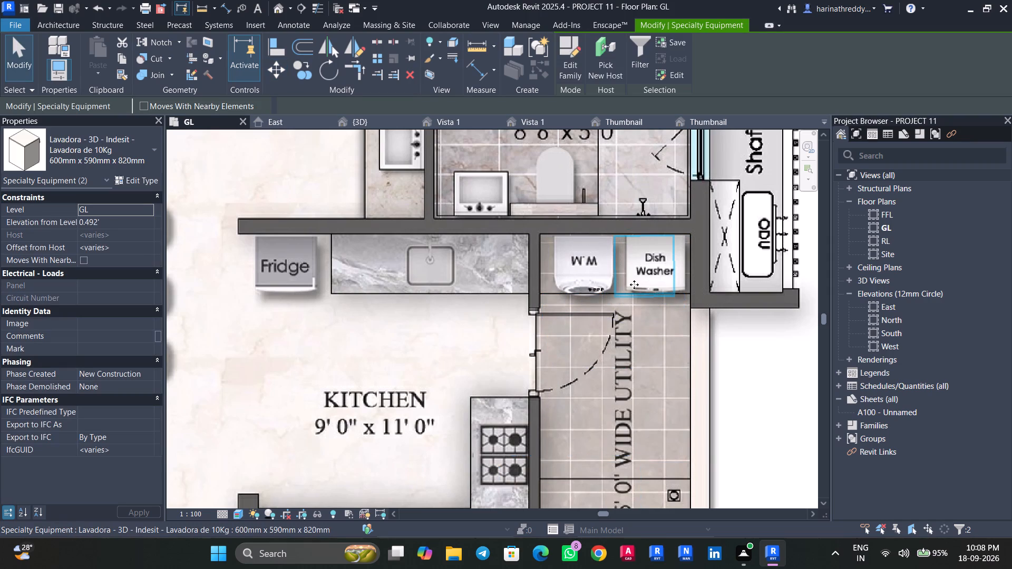
pyautogui.press('Escape')
pyautogui.press('Escape')
pyautogui.press('Escape')
# Examine the fridge, kitchen counters and dining wash counter in the 1858 Sft. flat, and the neighbouring flat's dining and kitchen area.
pyautogui.press('Tab')
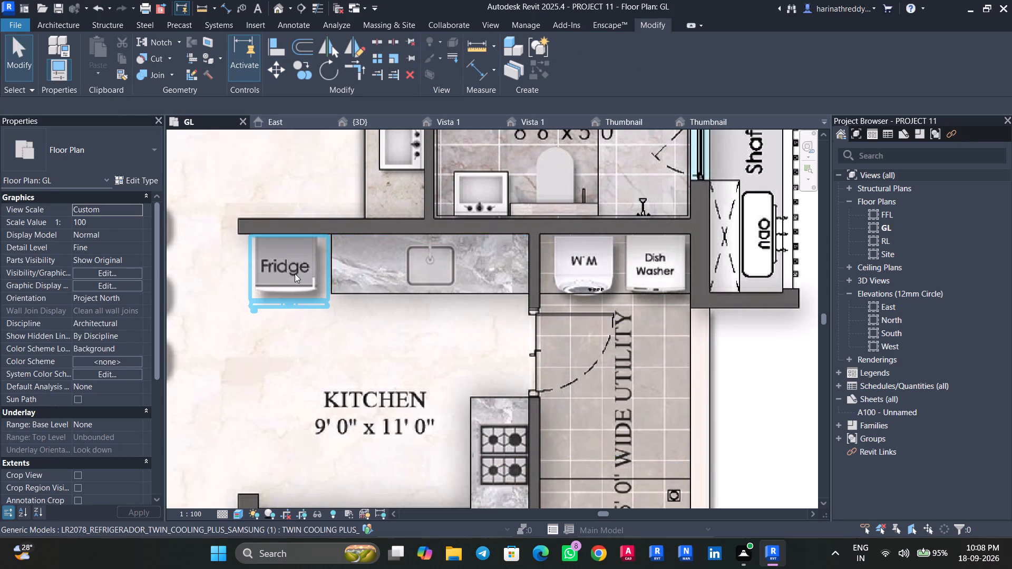
pyautogui.scroll(-7, 345, 349)
pyautogui.scroll(2, 390, 283)
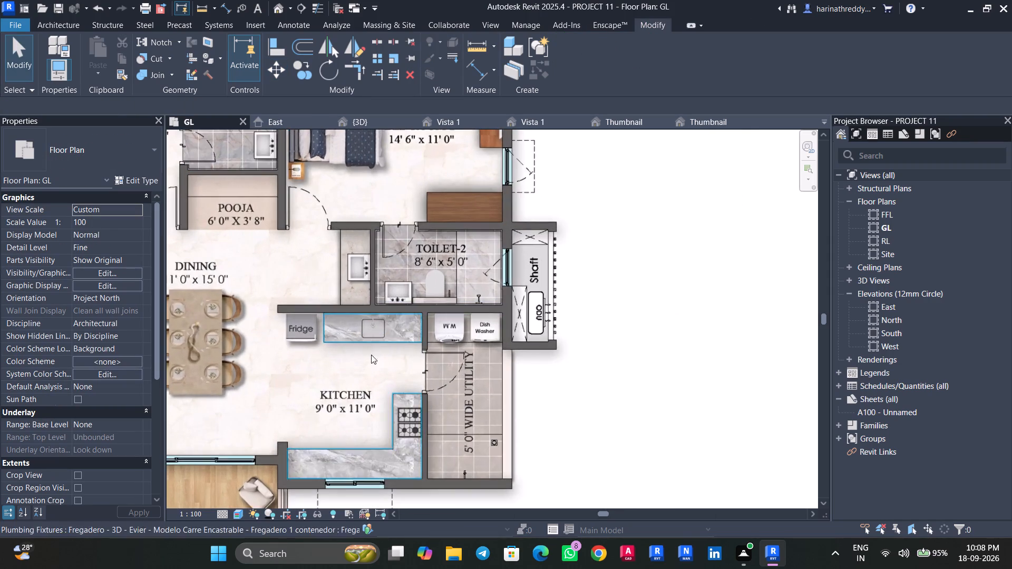
pyautogui.scroll(-3, 363, 362)
pyautogui.moveTo(360, 371); pyautogui.dragTo(434, 372, button='middle')
pyautogui.scroll(11, 429, 302)
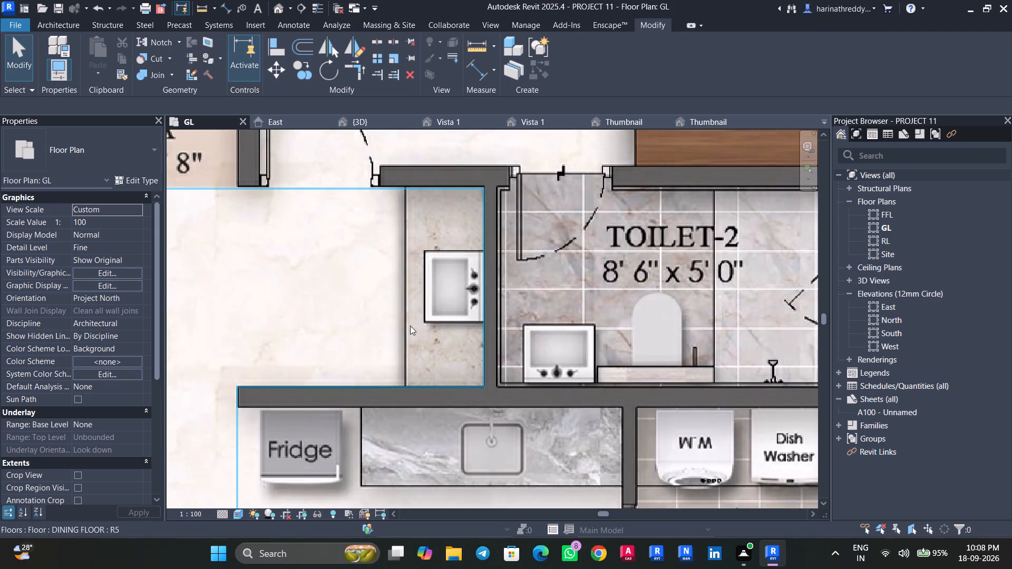
pyautogui.scroll(-3, 376, 337)
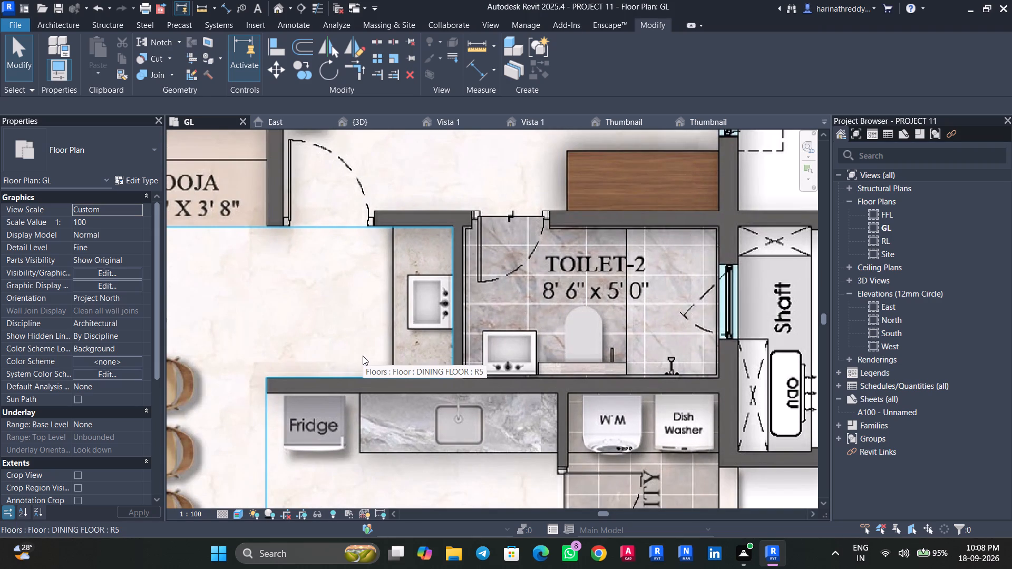
pyautogui.scroll(-6, 363, 356)
pyautogui.moveTo(347, 331); pyautogui.dragTo(729, 294, button='middle')
pyautogui.scroll(-6, 482, 295)
pyautogui.scroll(5, 190, 310)
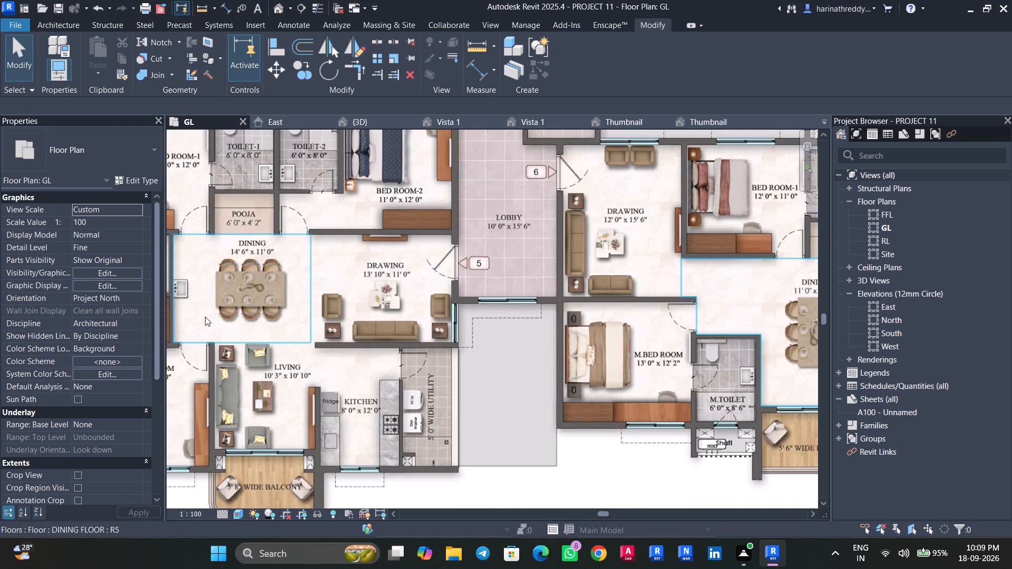
pyautogui.scroll(-8, 379, 351)
pyautogui.scroll(13, 561, 331)
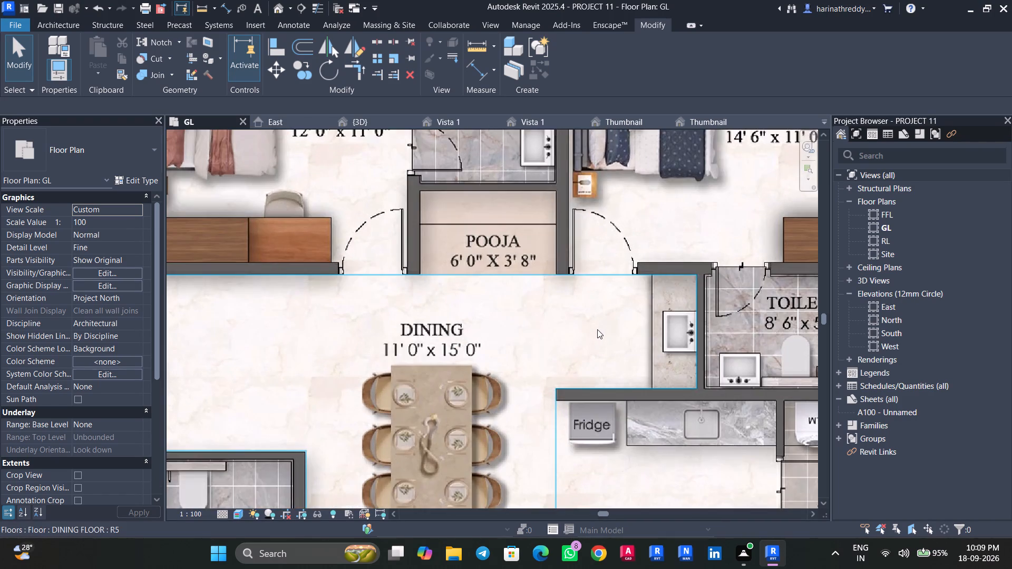
pyautogui.moveTo(598, 330); pyautogui.dragTo(414, 208, button='middle')
pyautogui.scroll(1, 419, 266)
pyautogui.scroll(-3, 485, 351)
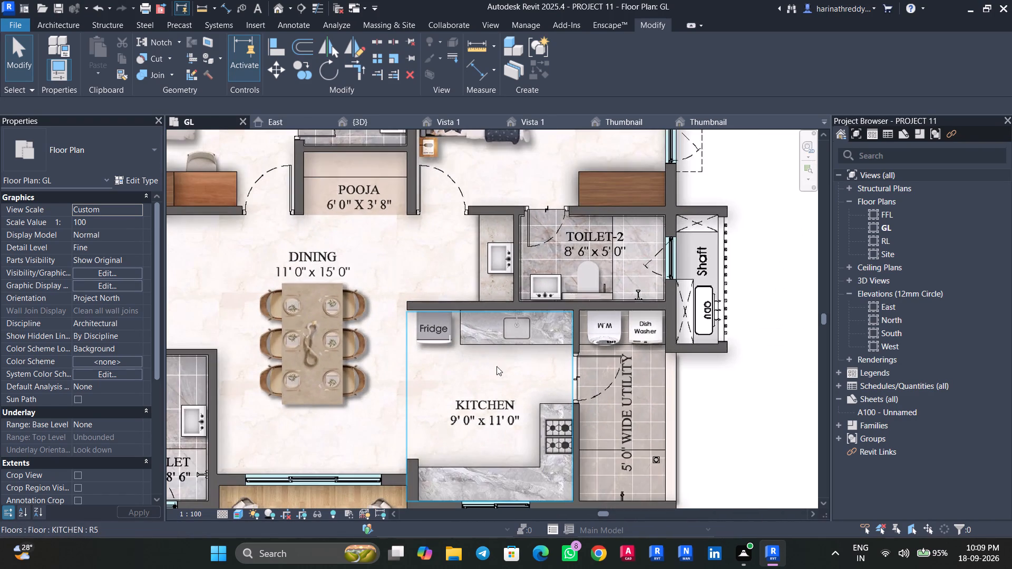
# Add a rectangle about 2.0' by 5.0' over the drawn dining wash counter beside Toilet-2 to the in-place kitchen countertop extrusion.
pyautogui.click(526, 469)
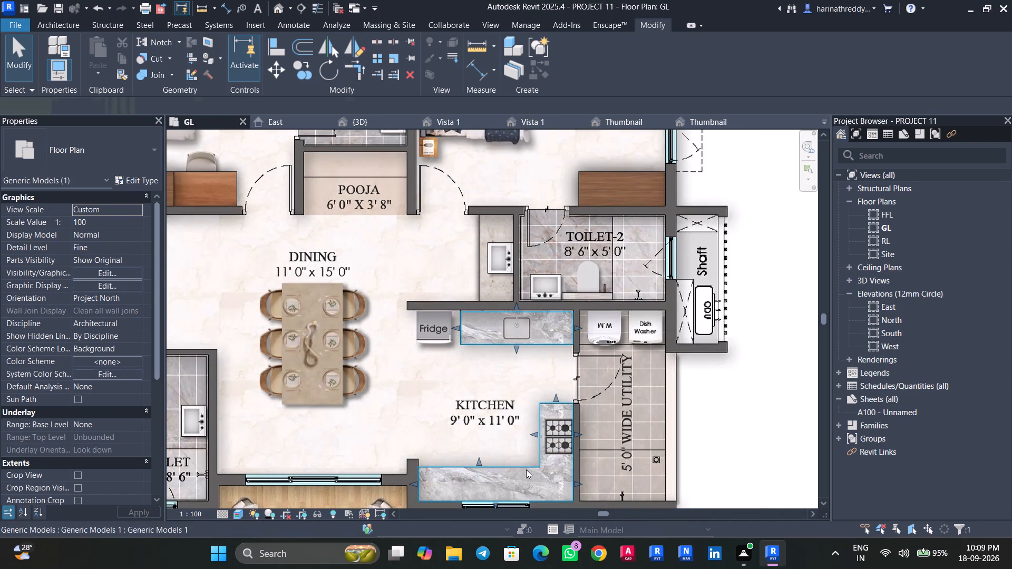
pyautogui.click(568, 66)
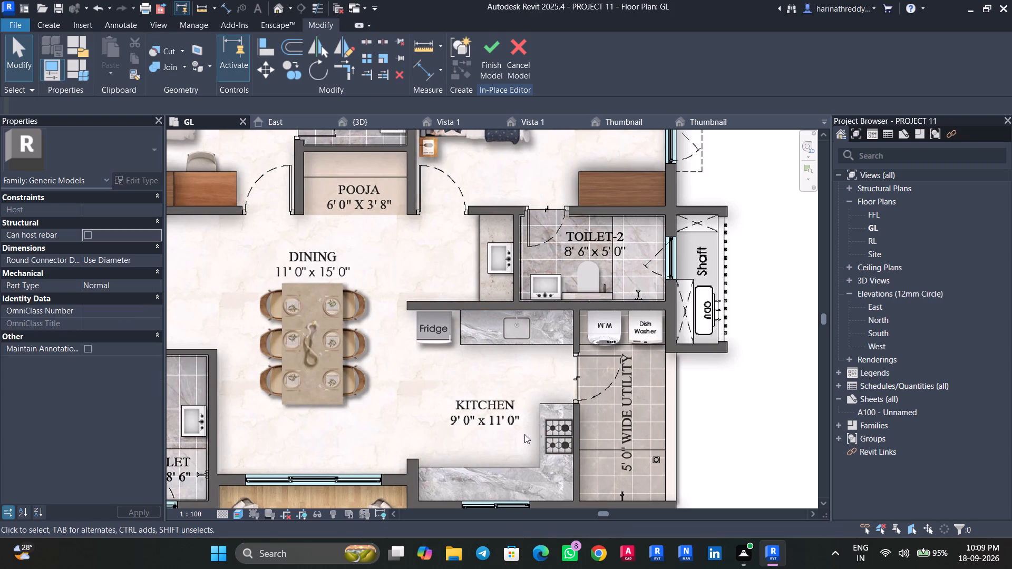
pyautogui.click(533, 466)
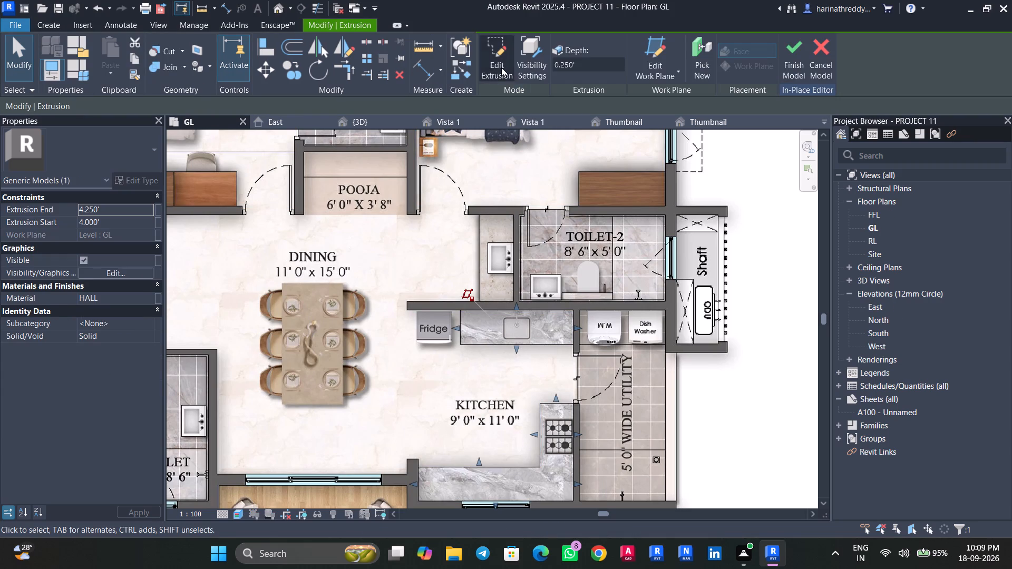
pyautogui.click(501, 67)
pyautogui.click(534, 46)
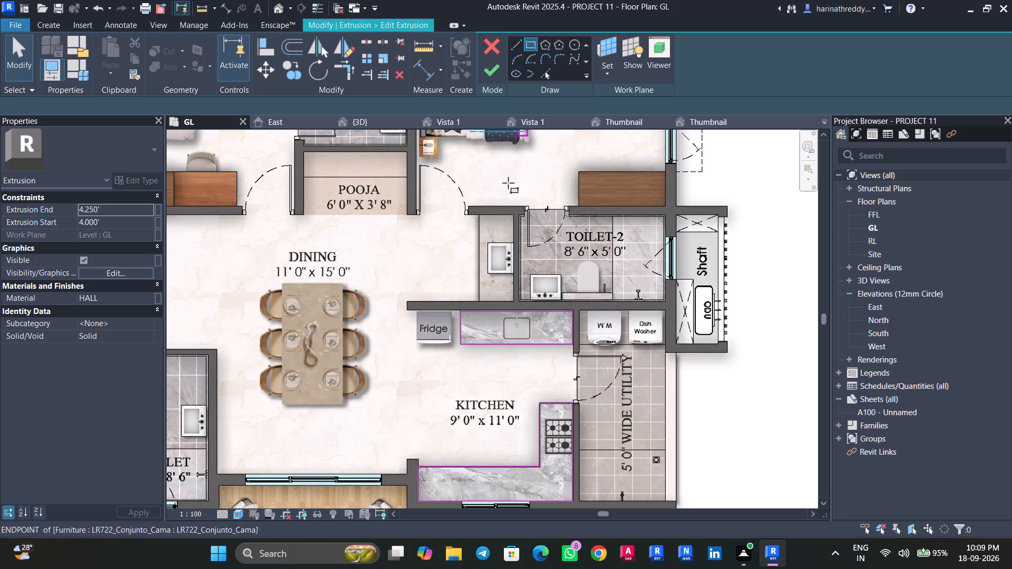
pyautogui.scroll(5, 495, 220)
pyautogui.click(462, 211)
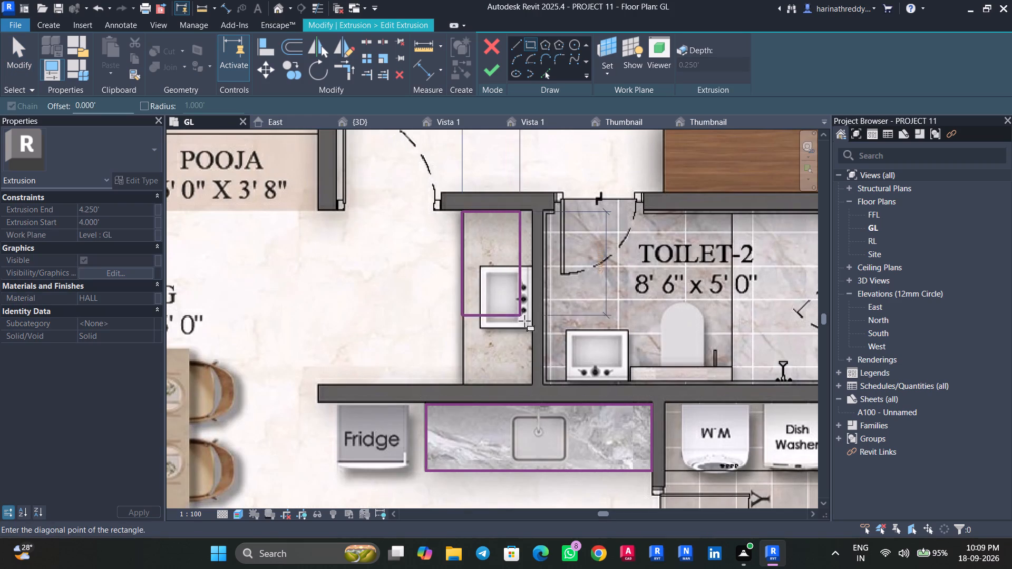
pyautogui.click(532, 384)
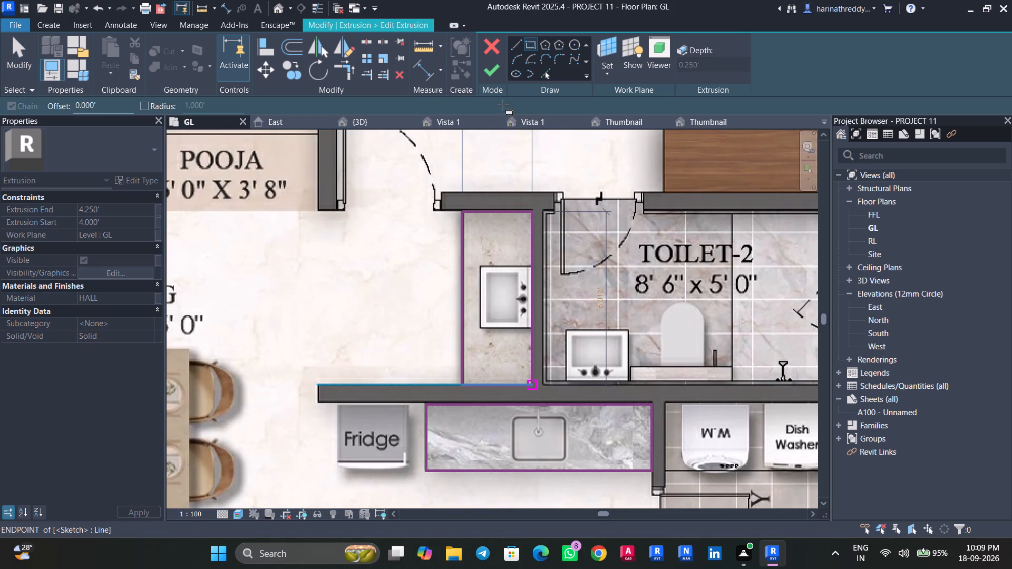
pyautogui.click(495, 72)
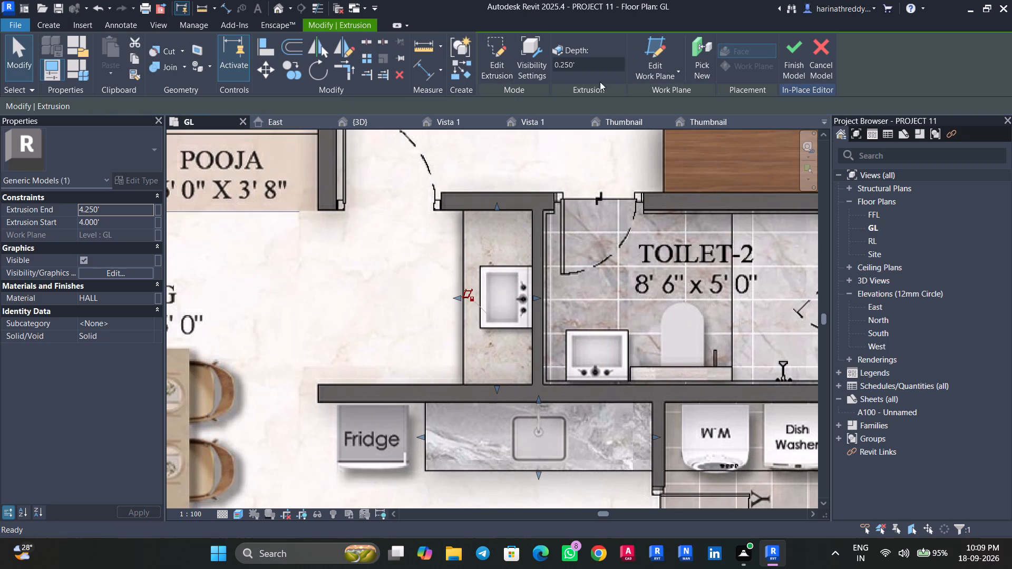
pyautogui.click(786, 68)
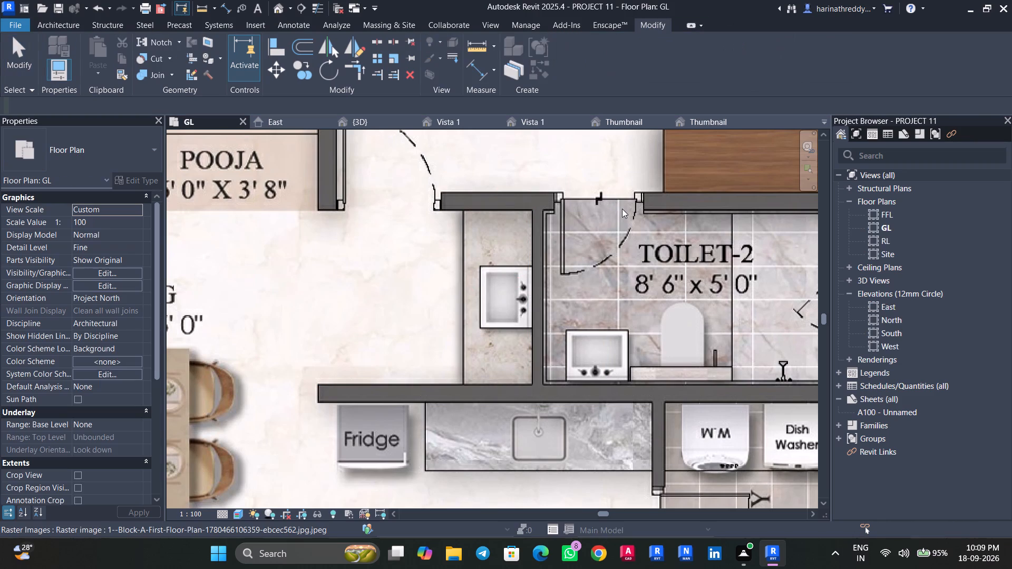
# Place a Plumbing_Fixtures_Sink_Cloakroom 440x350x120mm at 3' elevation over the drawn basin on the dining wash counter, taps against the Toilet-2 wall.
pyautogui.write('cm')
pyautogui.click(114, 143)
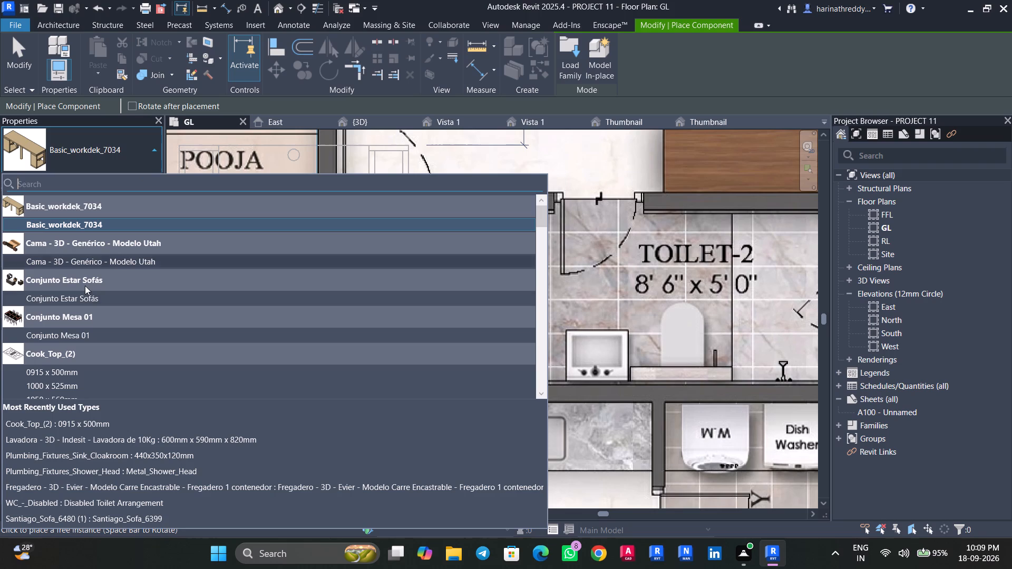
pyautogui.scroll(10, 85, 340)
pyautogui.scroll(-7, 97, 326)
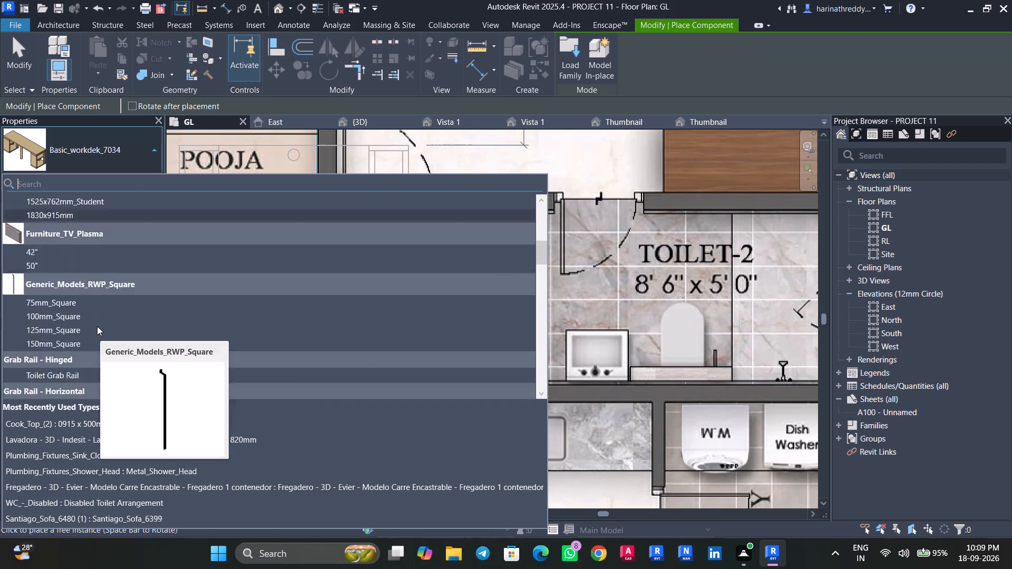
pyautogui.scroll(-9, 97, 326)
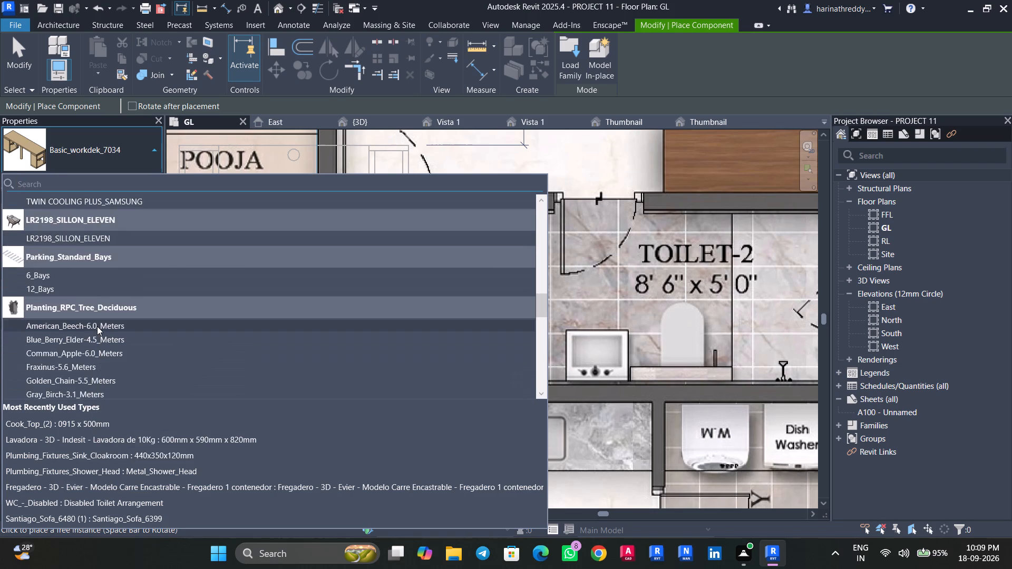
pyautogui.scroll(-6, 97, 326)
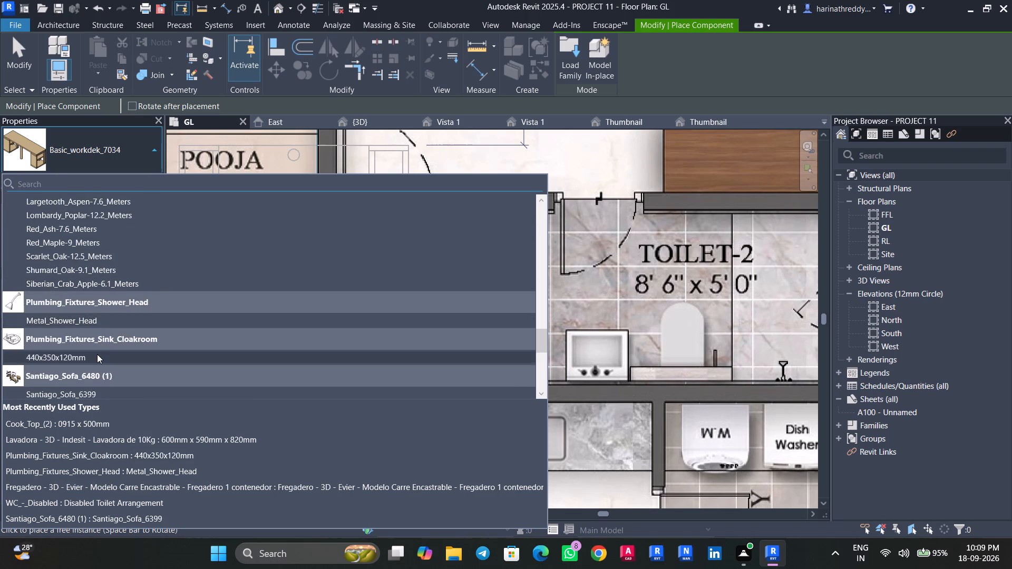
pyautogui.click(97, 354)
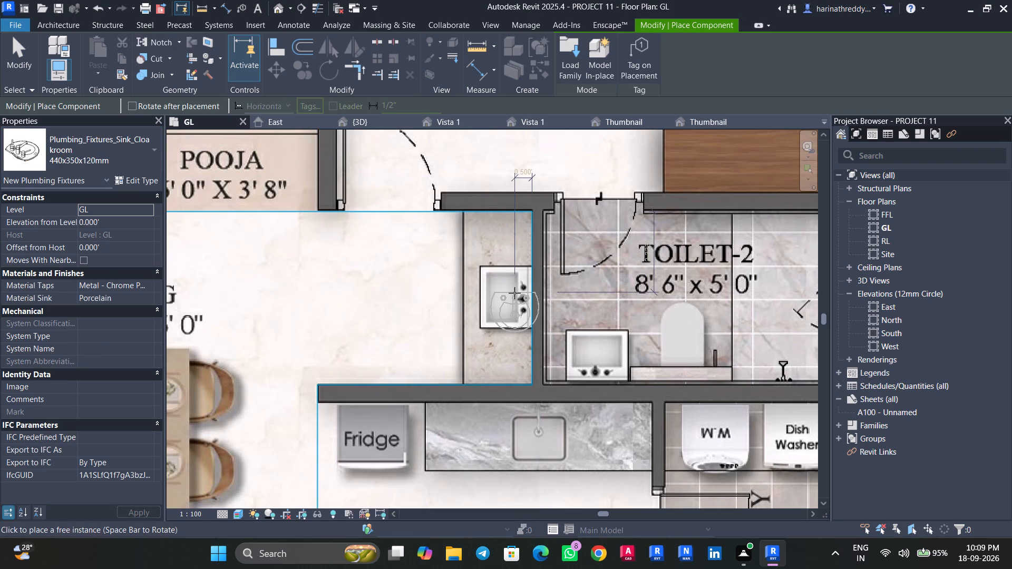
pyautogui.press('space')
pyautogui.press('space')
pyautogui.press('space')
pyautogui.press('space')
pyautogui.press('space')
pyautogui.press('space')
pyautogui.press('space')
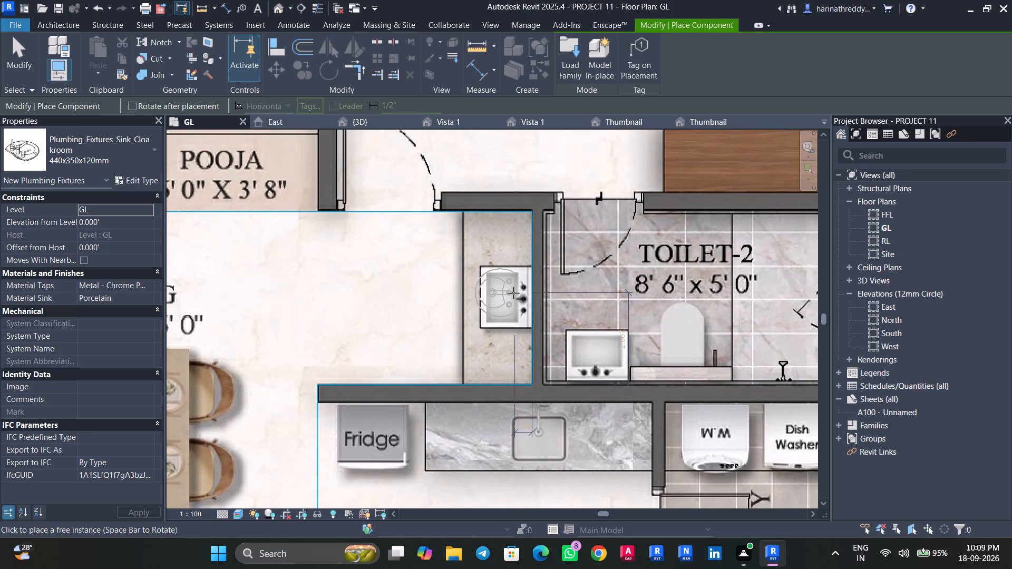
pyautogui.click(142, 219)
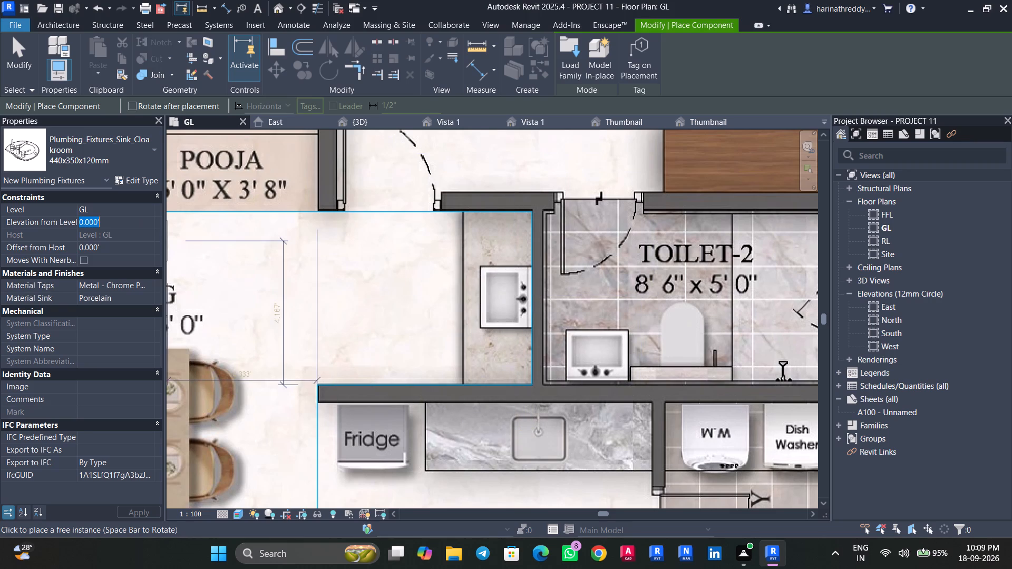
pyautogui.press('3')
pyautogui.press("'")
pyautogui.press('Return')
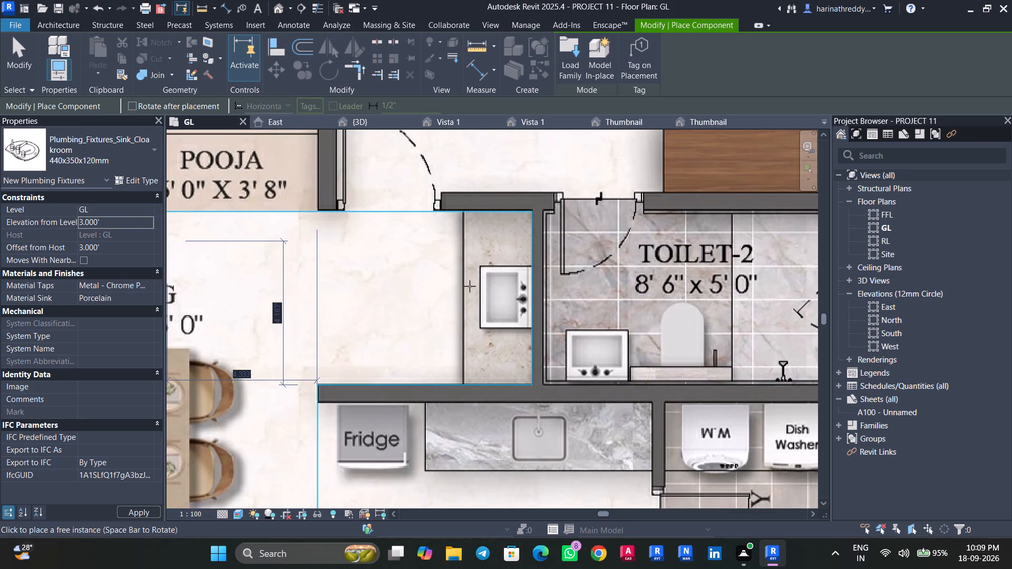
pyautogui.press('space')
pyautogui.press('space')
pyautogui.press('space')
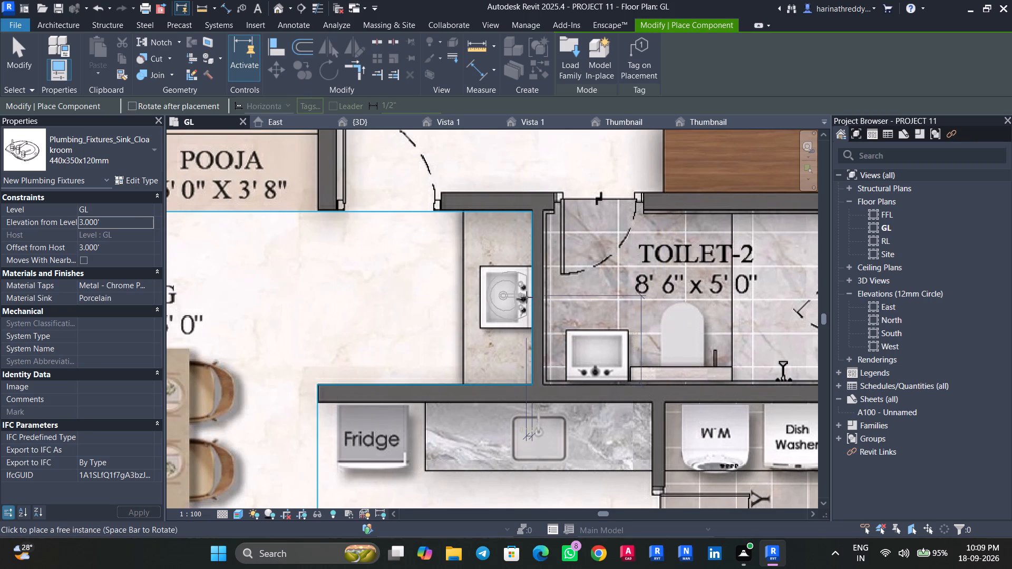
pyautogui.click(530, 299)
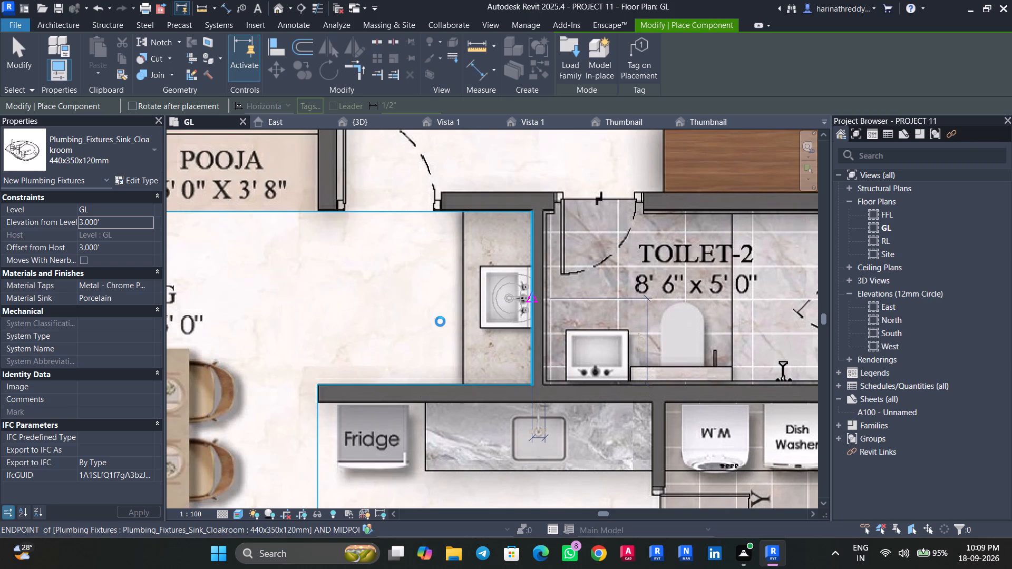
pyautogui.scroll(-4, 433, 318)
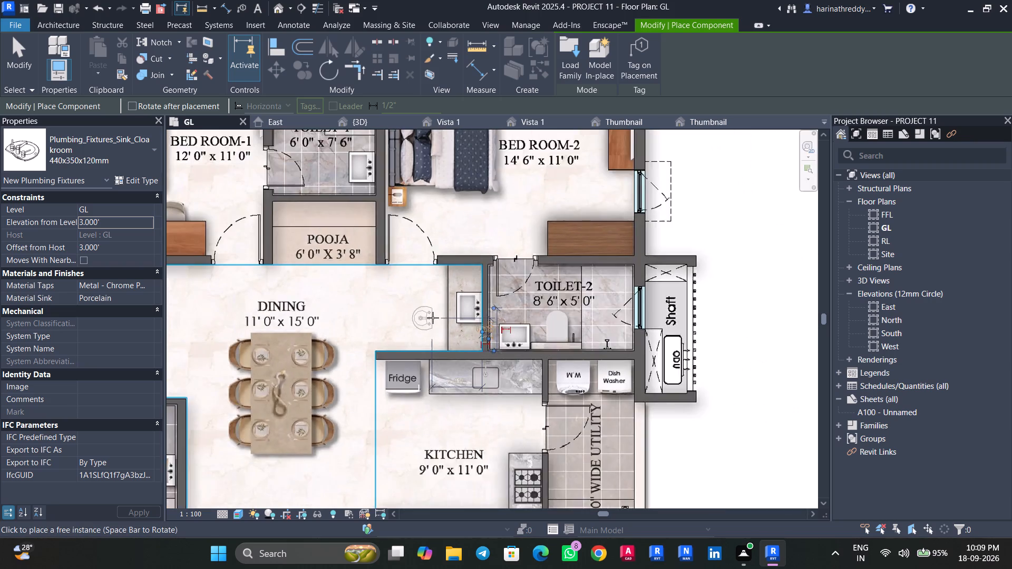
pyautogui.scroll(-4, 433, 318)
pyautogui.press('Escape')
pyautogui.press('Escape')
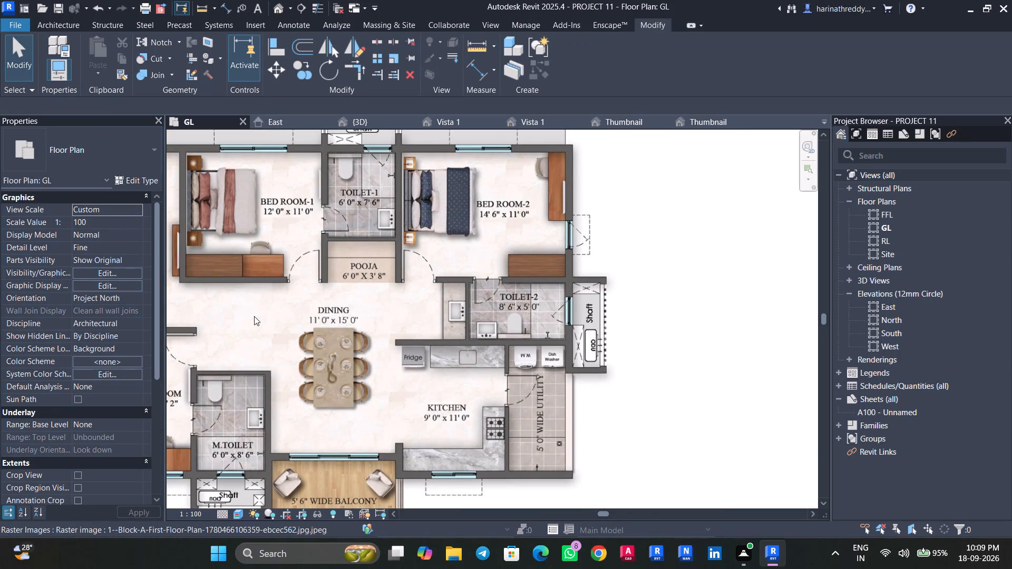
# Copy the suite elevator closet from Bed Room-1 onto the drawn wardrobe in Bed Room-2, beside the Toilet-2 wall.
pyautogui.moveTo(254, 317); pyautogui.dragTo(307, 315, button='middle')
pyautogui.scroll(-1, 307, 315)
pyautogui.moveTo(308, 316); pyautogui.dragTo(335, 324, button='middle')
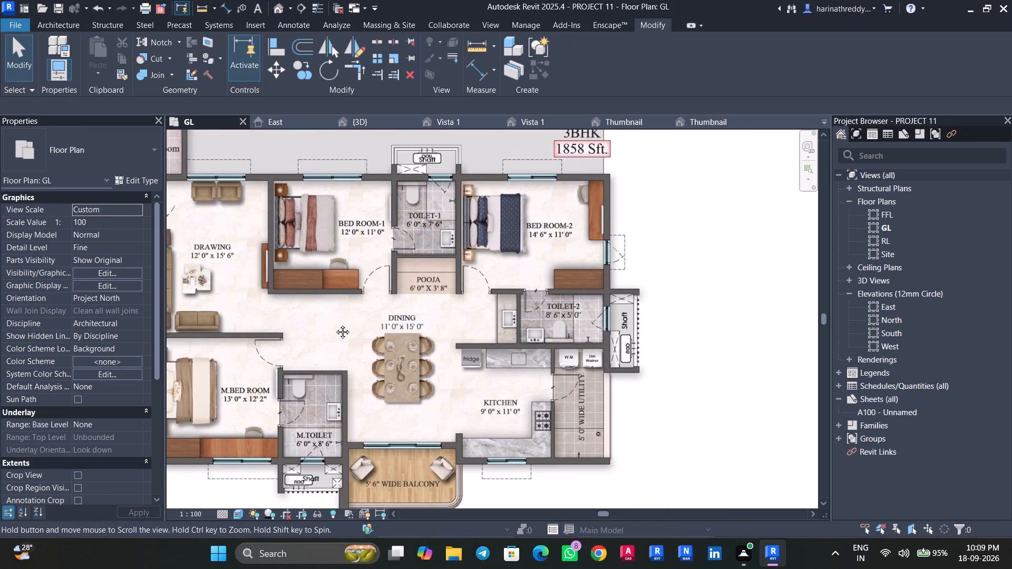
pyautogui.moveTo(335, 324); pyautogui.dragTo(348, 344, button='middle')
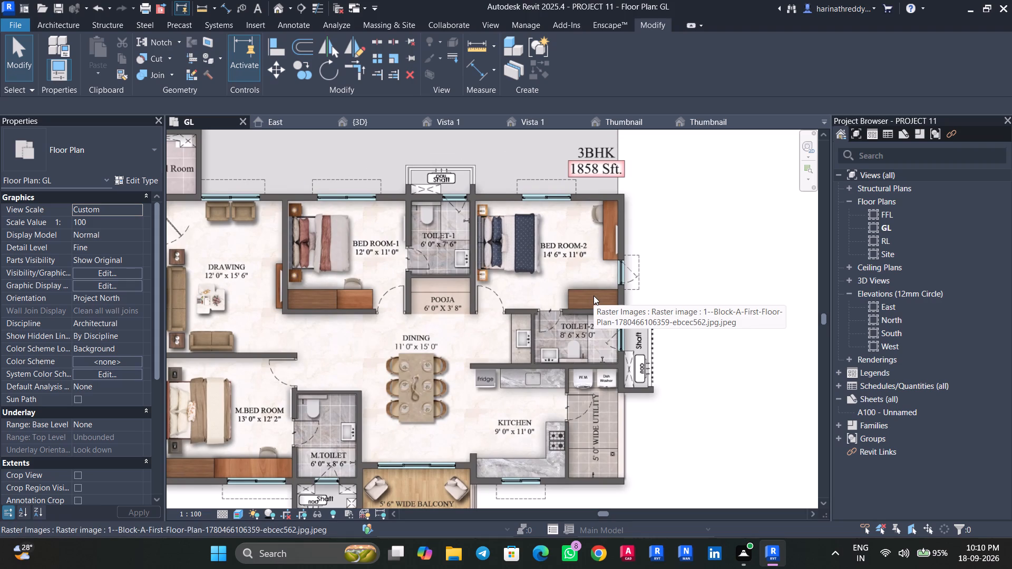
pyautogui.press('Tab')
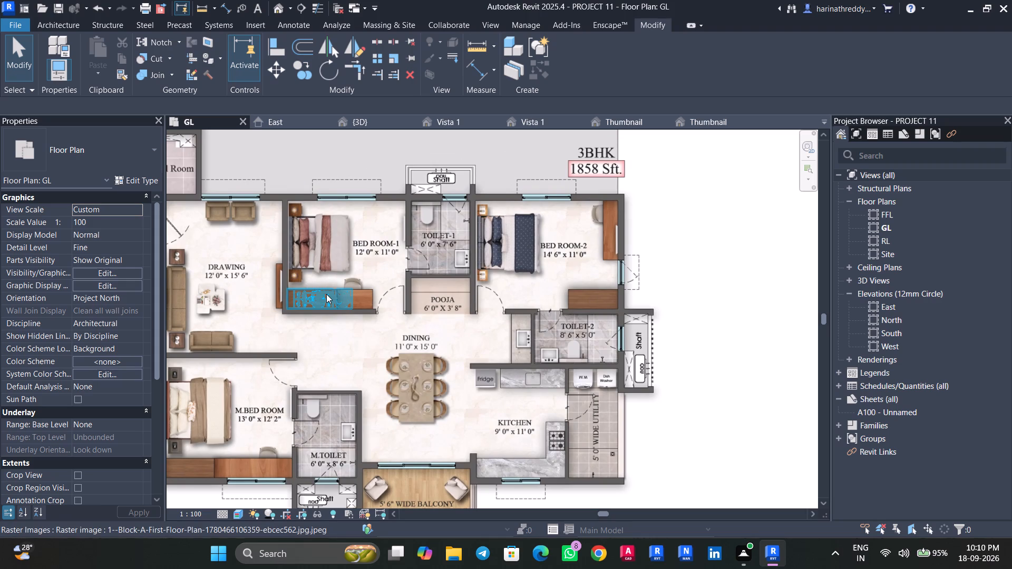
pyautogui.click(326, 294)
pyautogui.click(305, 76)
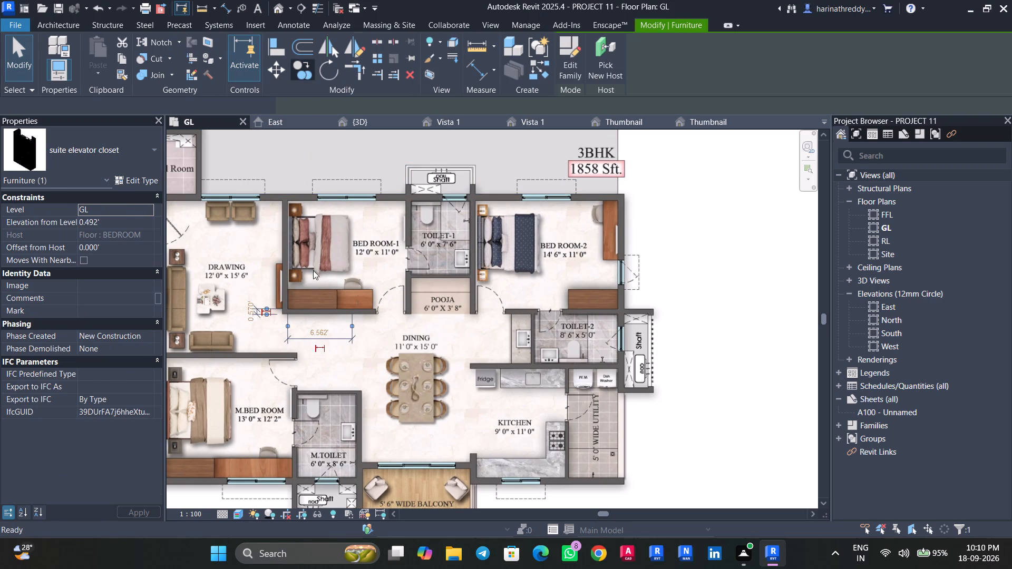
pyautogui.click(353, 308)
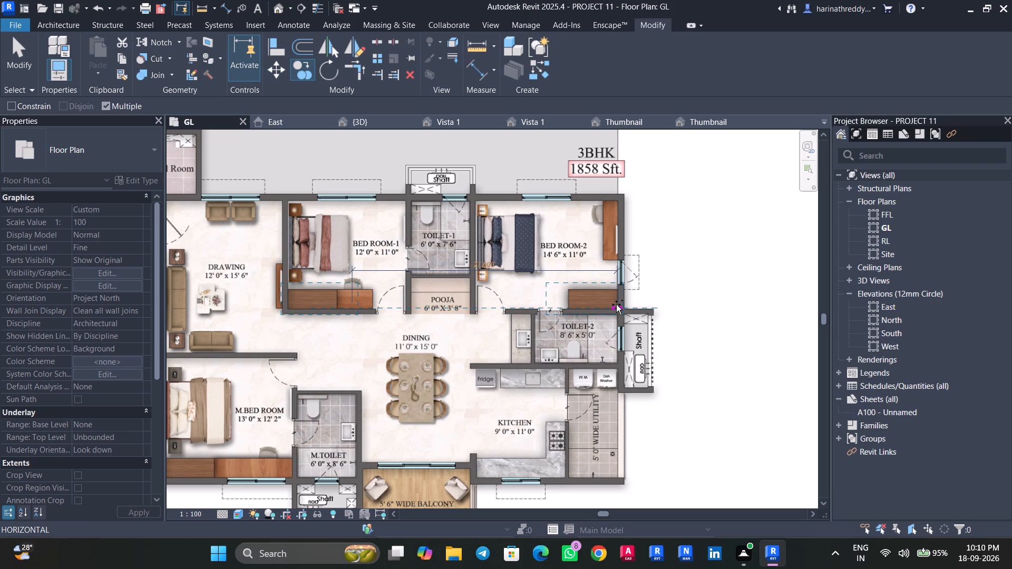
pyautogui.click(616, 305)
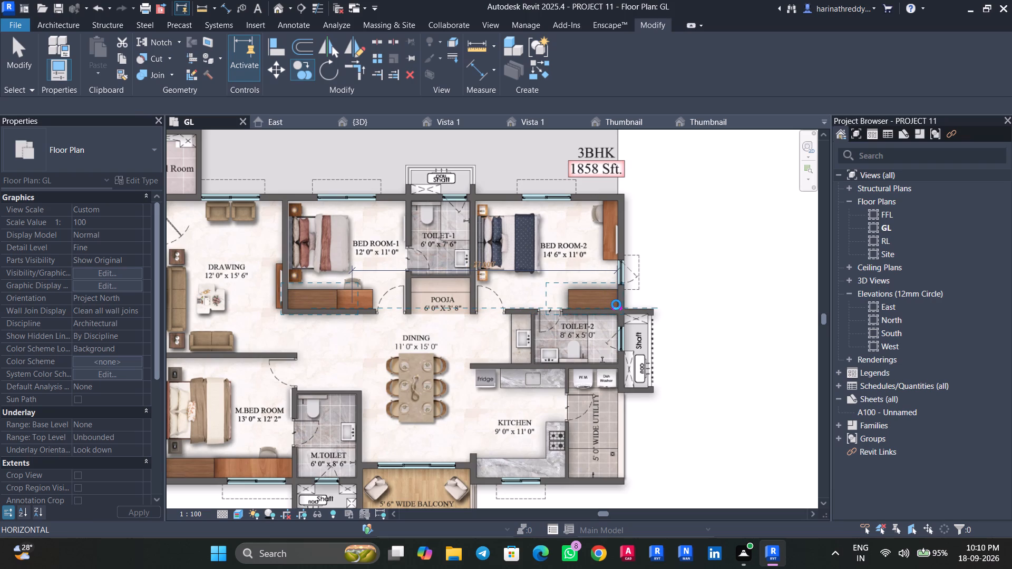
pyautogui.press('Escape')
pyautogui.press('Escape')
pyautogui.press('Escape')
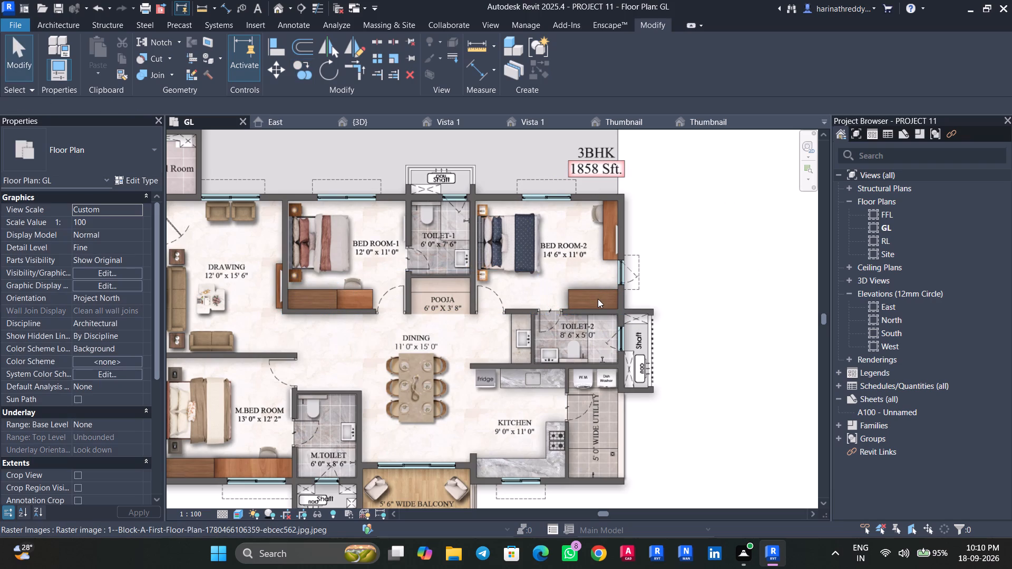
# Nudge the copied closet in Bed Room-2 slightly towards the outer wall so it meets the room corner.
pyautogui.press('Tab')
pyautogui.click(598, 299)
pyautogui.scroll(6, 598, 299)
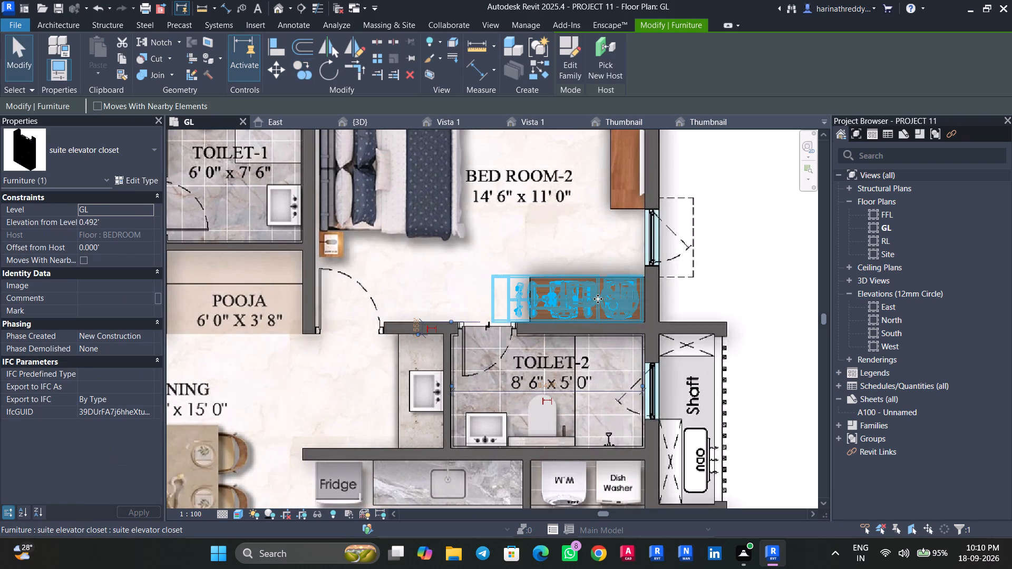
pyautogui.press('Right')
pyautogui.press('Down')
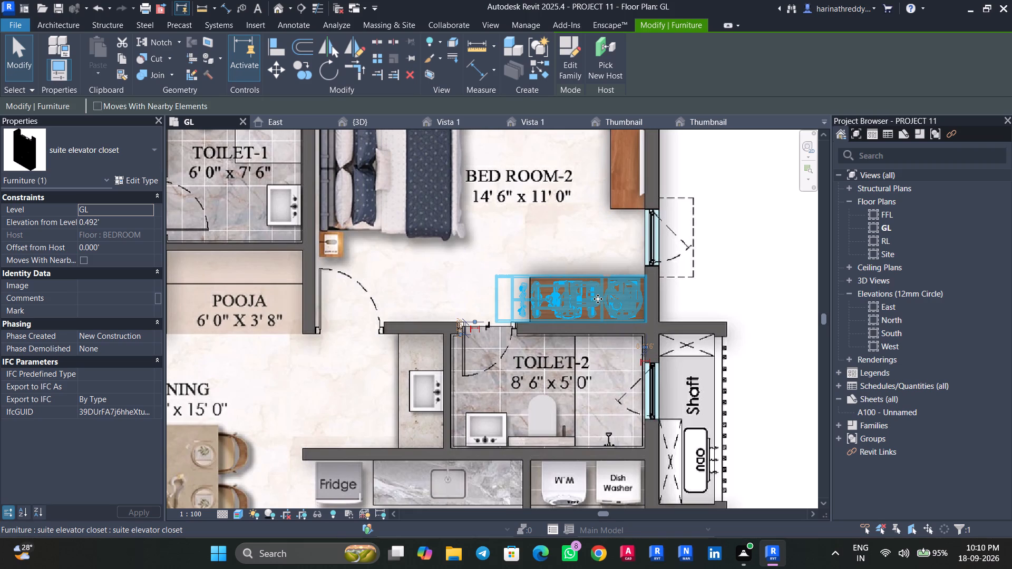
pyautogui.press('Up')
pyautogui.press('Escape')
# Place a Basic_workdek_7034 desk, turned lengthwise along the outer wall, in Bed Room-2's upper outer corner over the drawn desk.
pyautogui.scroll(-3, 527, 250)
pyautogui.moveTo(548, 228); pyautogui.dragTo(548, 244, button='middle')
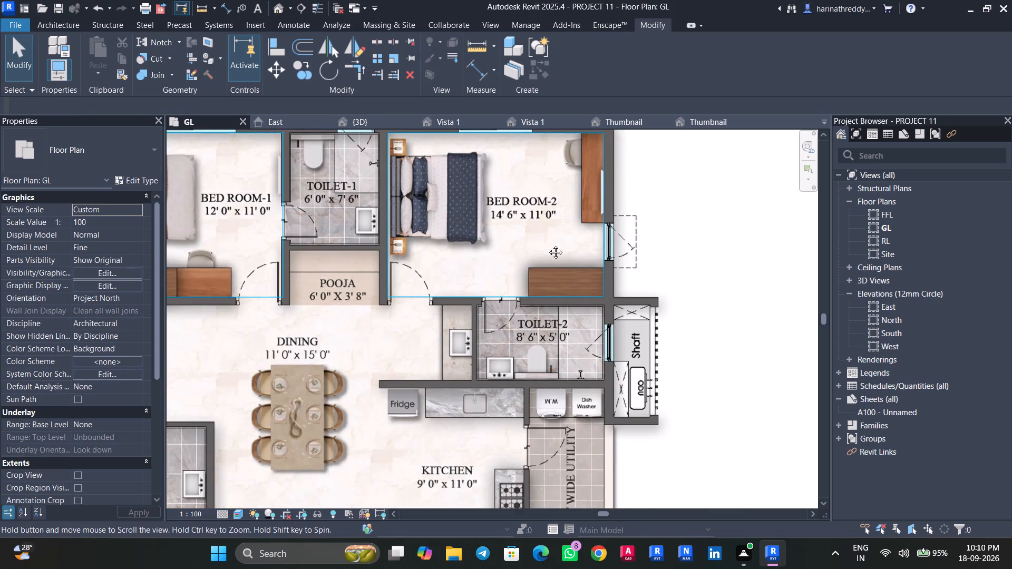
pyautogui.moveTo(548, 244); pyautogui.dragTo(545, 294, button='middle')
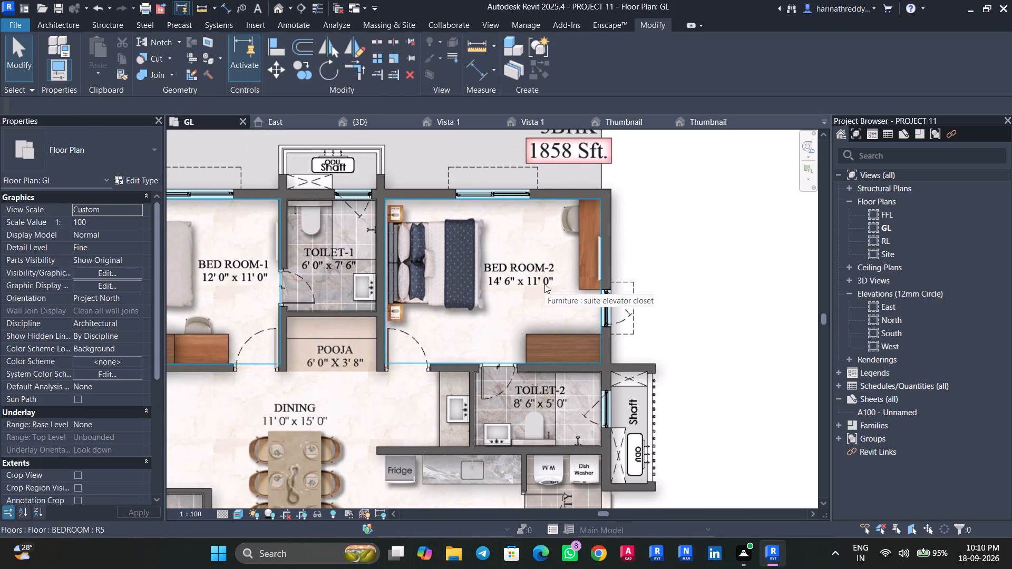
pyautogui.write('cm')
pyautogui.click(125, 137)
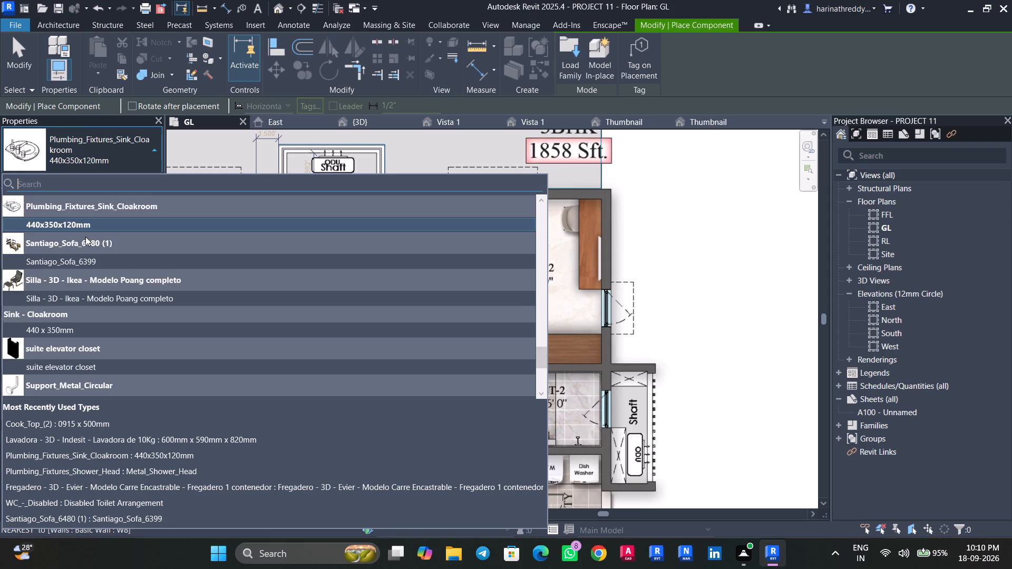
pyautogui.scroll(12, 91, 254)
pyautogui.scroll(-1, 96, 247)
pyautogui.scroll(16, 96, 247)
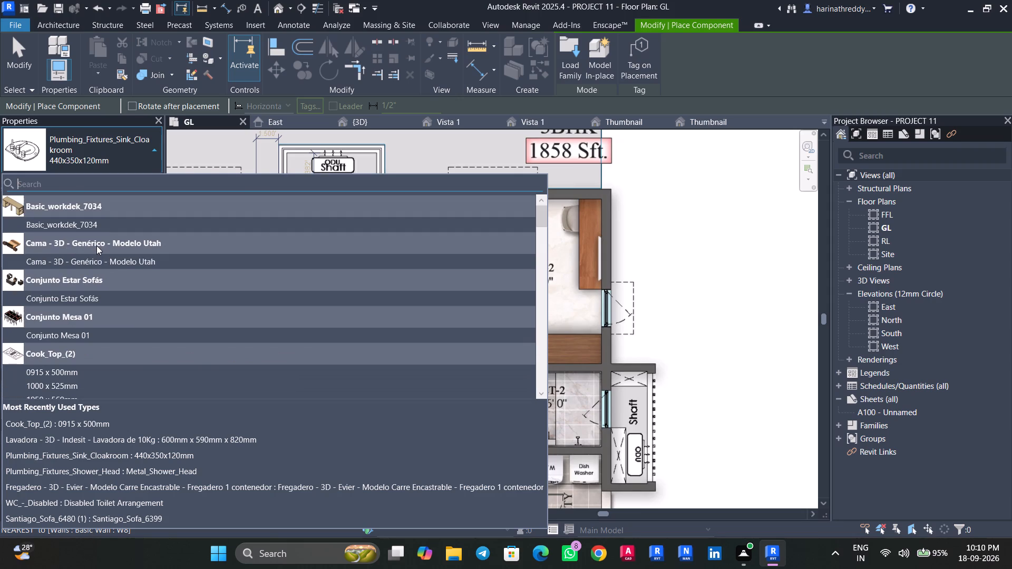
pyautogui.scroll(4, 96, 246)
pyautogui.click(100, 224)
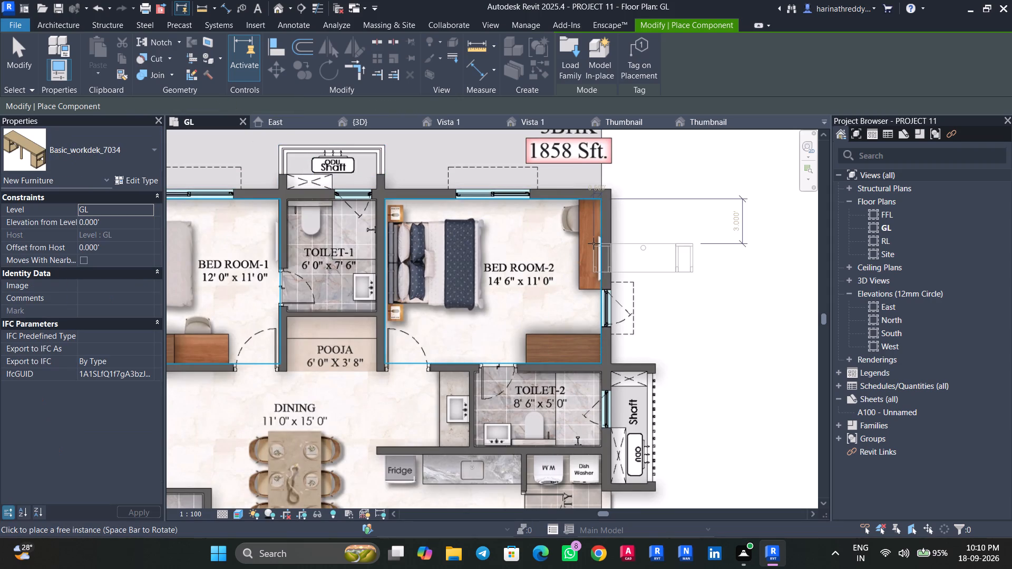
pyautogui.press('space')
pyautogui.press('space')
pyautogui.press('space')
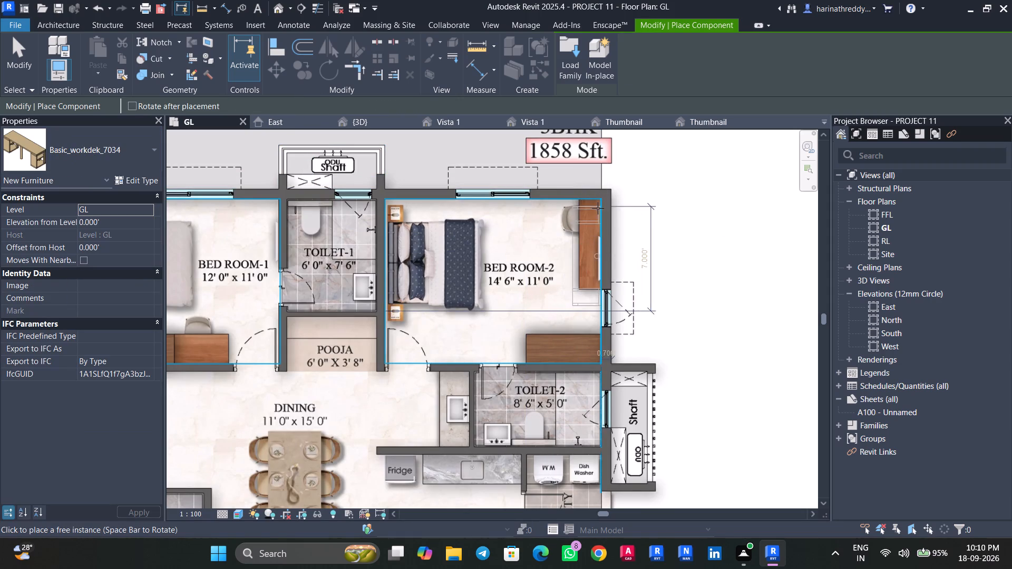
pyautogui.scroll(4, 600, 201)
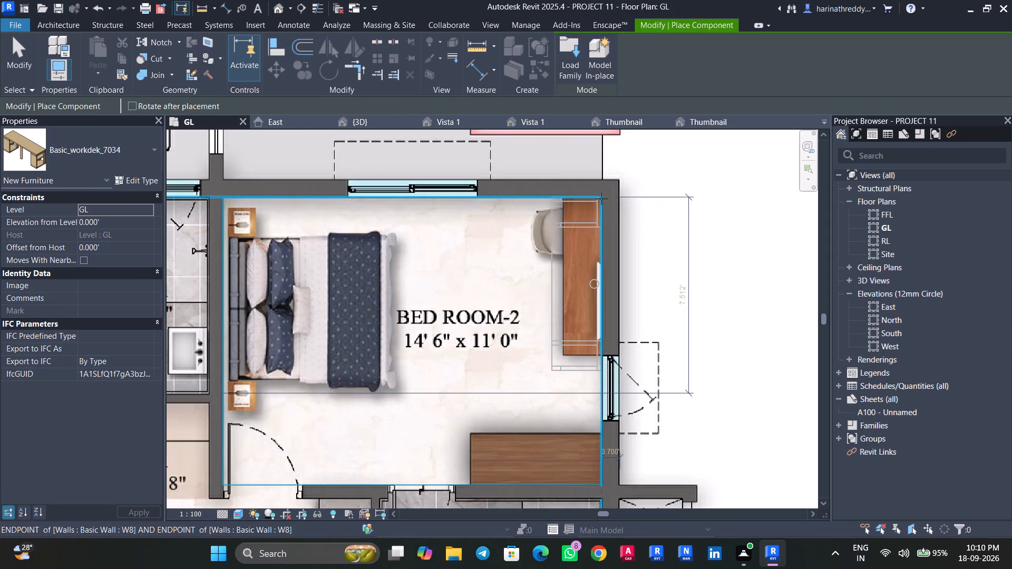
pyautogui.click(601, 197)
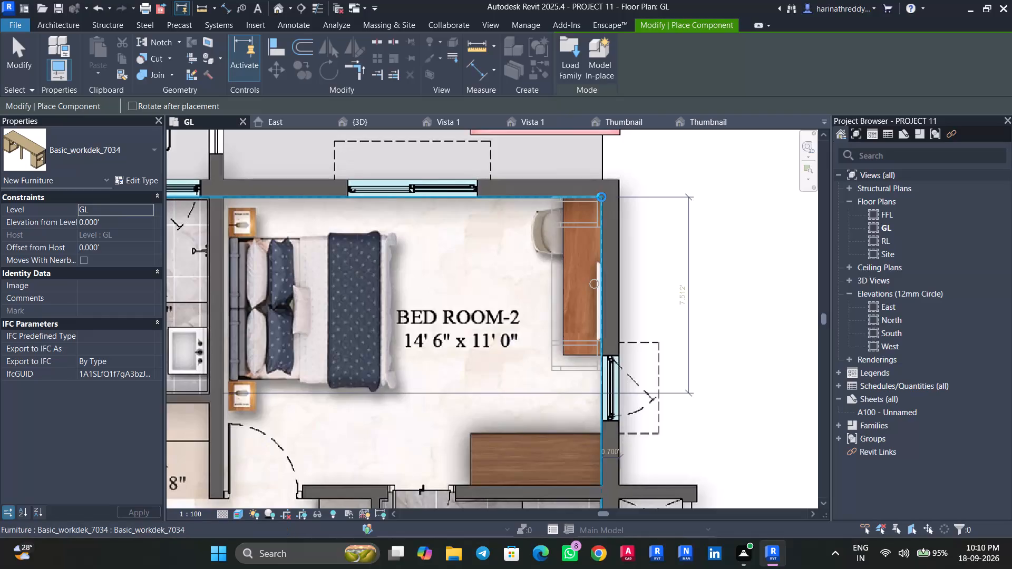
pyautogui.press('Escape')
pyautogui.press('Escape')
pyautogui.press('Escape')
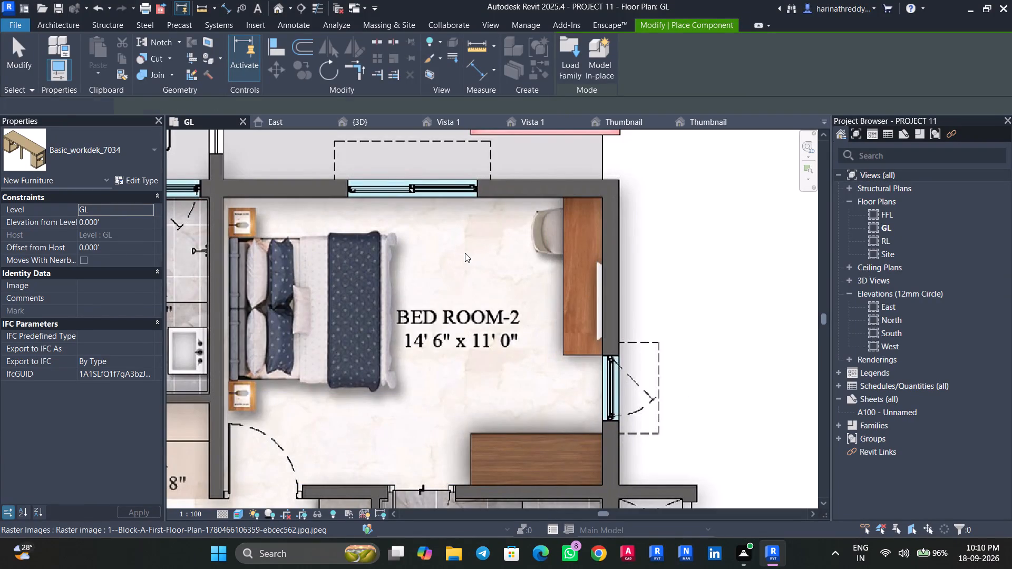
# Place a Furniture_Chair_Office 650x470x410mm, rotated to face the desk, on the drawn chair in Bed Room-2.
pyautogui.press('c')
pyautogui.press('m')
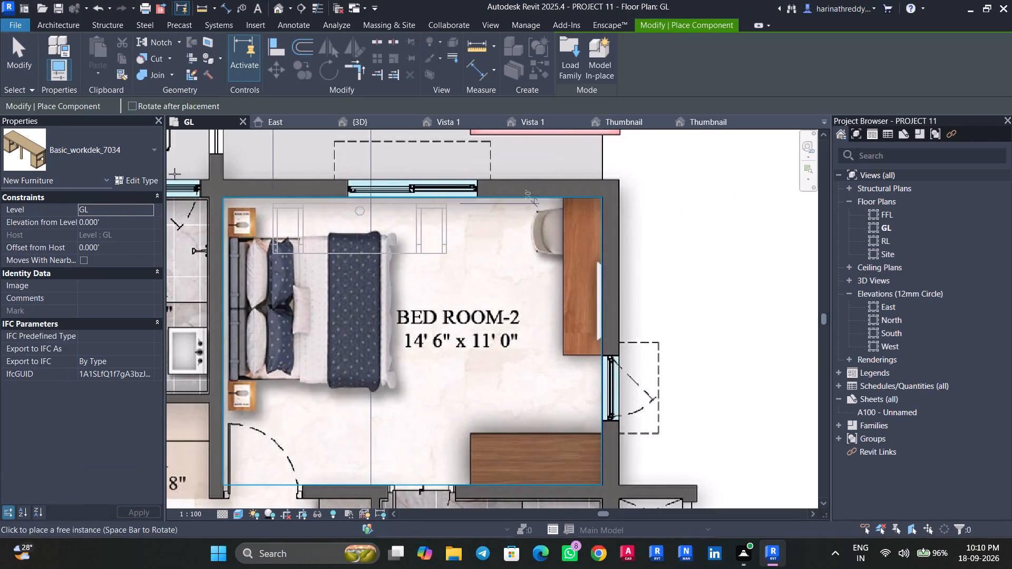
pyautogui.click(134, 155)
pyautogui.scroll(8, 123, 246)
pyautogui.scroll(-2, 123, 246)
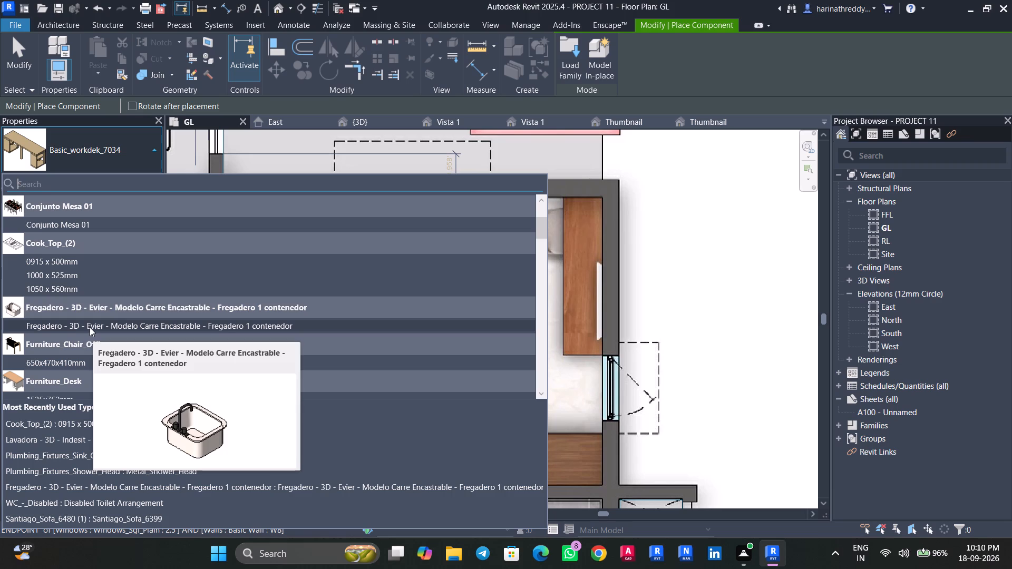
pyautogui.click(83, 357)
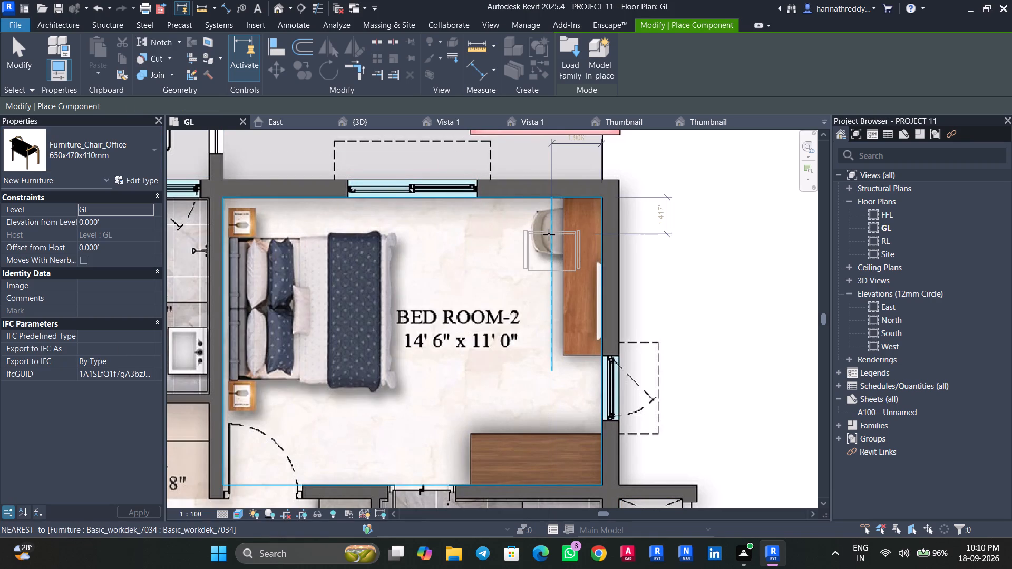
pyautogui.press('space')
pyautogui.click(549, 234)
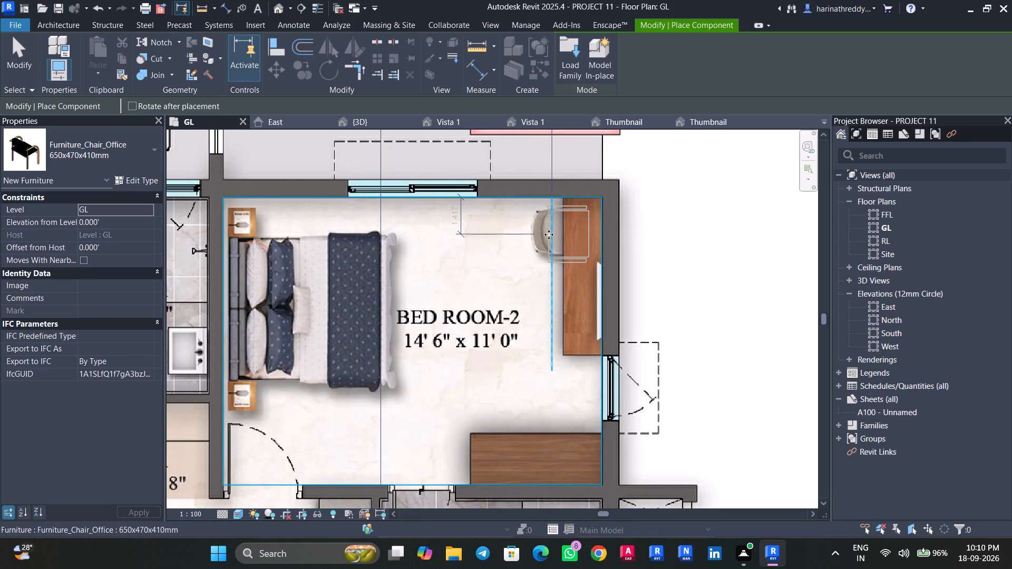
# Nudge the Conjunto Mesa 01 dining set in the 1858 Sft. flat slightly towards the M.Toilet side and the balcony, over the drawn table.
pyautogui.press('Escape')
pyautogui.press('Escape')
pyautogui.press('Escape')
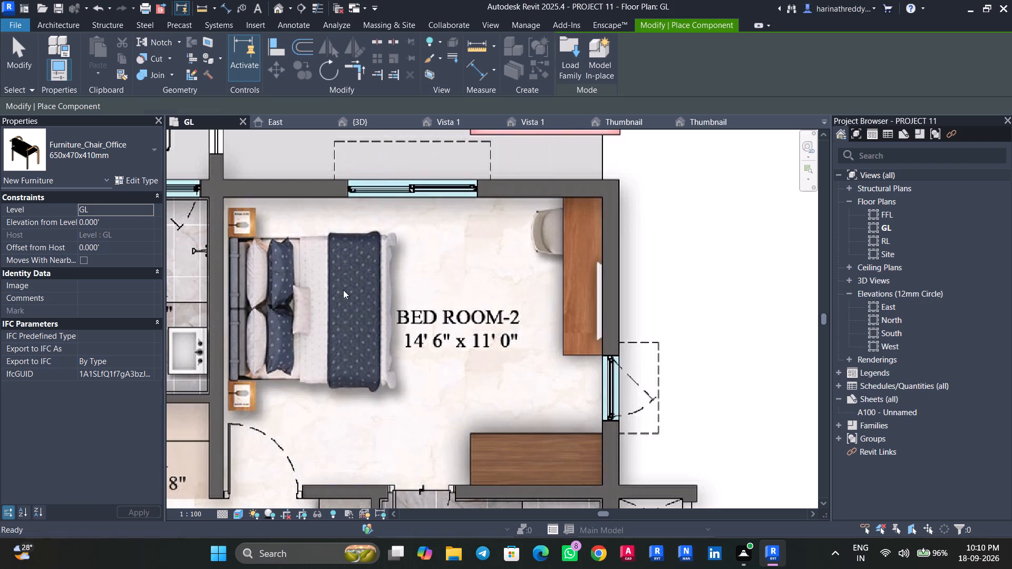
pyautogui.press('Tab')
pyautogui.scroll(-4, 343, 290)
pyautogui.press('Escape')
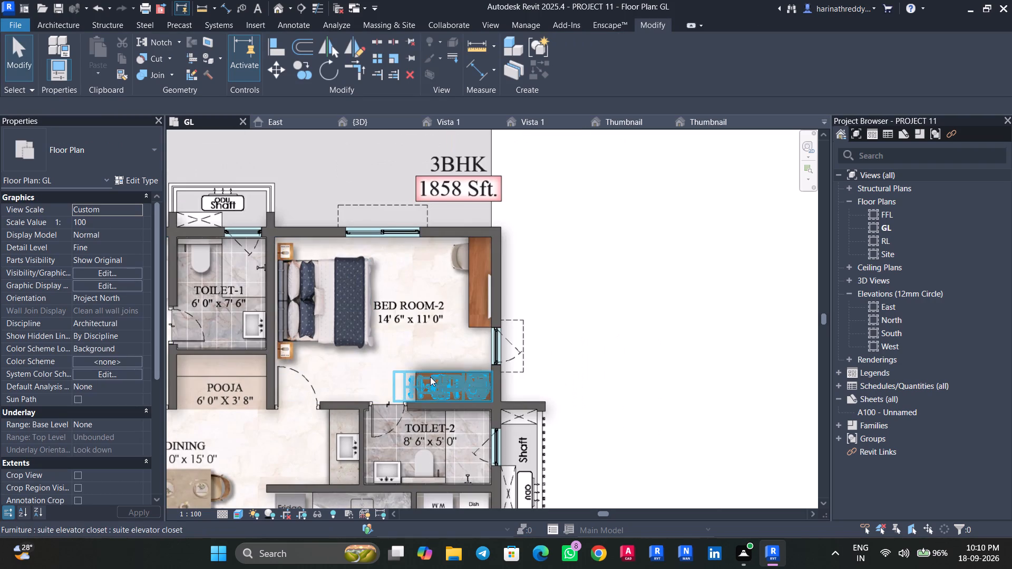
pyautogui.scroll(-2, 407, 344)
pyautogui.moveTo(407, 343); pyautogui.dragTo(484, 272, button='middle')
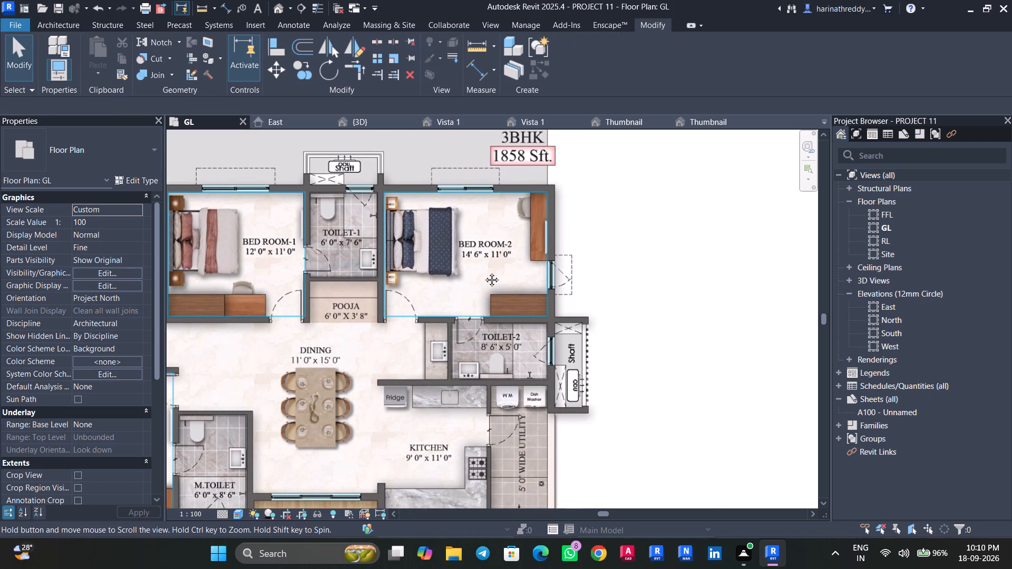
pyautogui.moveTo(484, 272); pyautogui.dragTo(622, 223, button='middle')
pyautogui.click(444, 372)
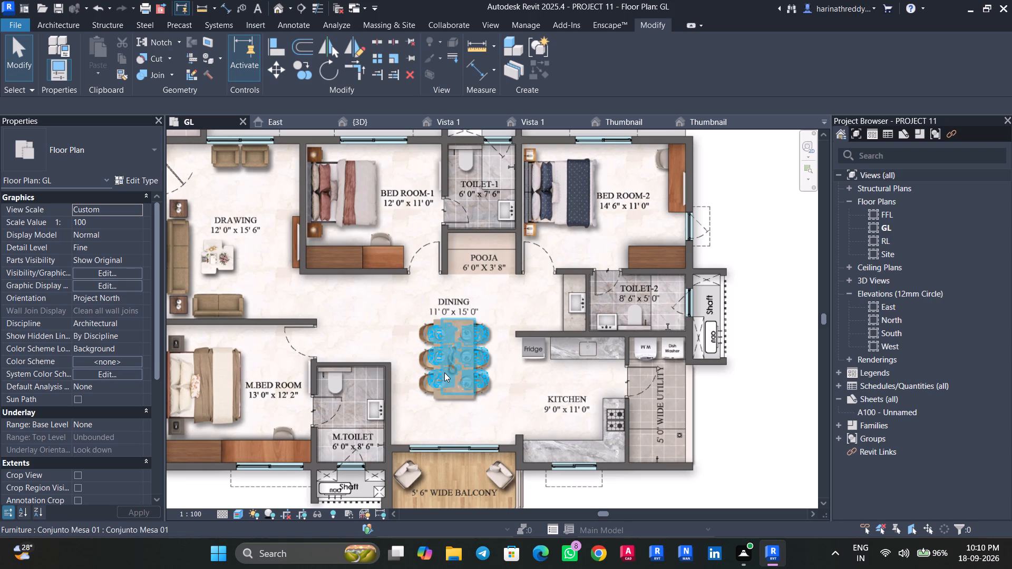
pyautogui.press('Left')
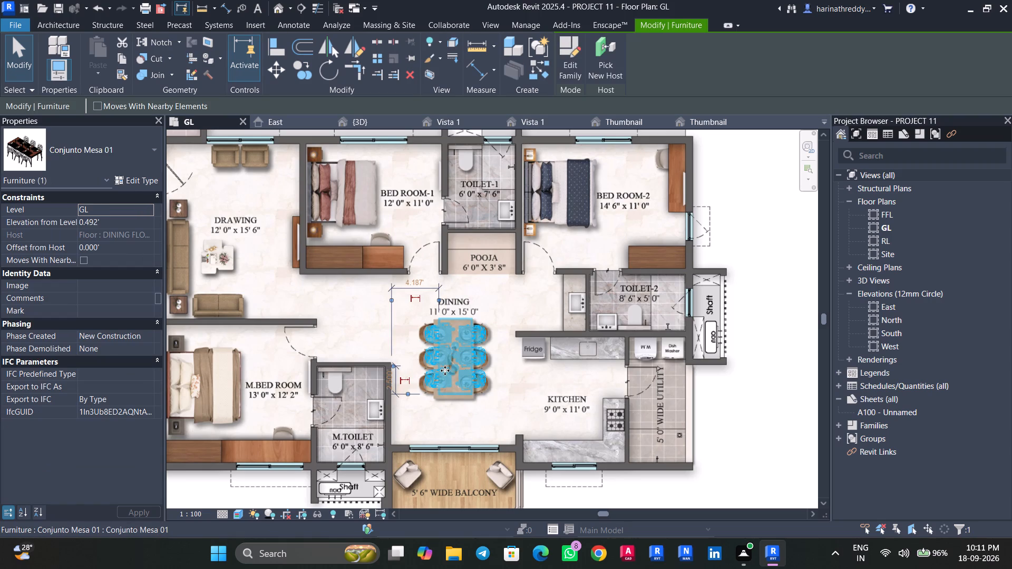
pyautogui.press('Down')
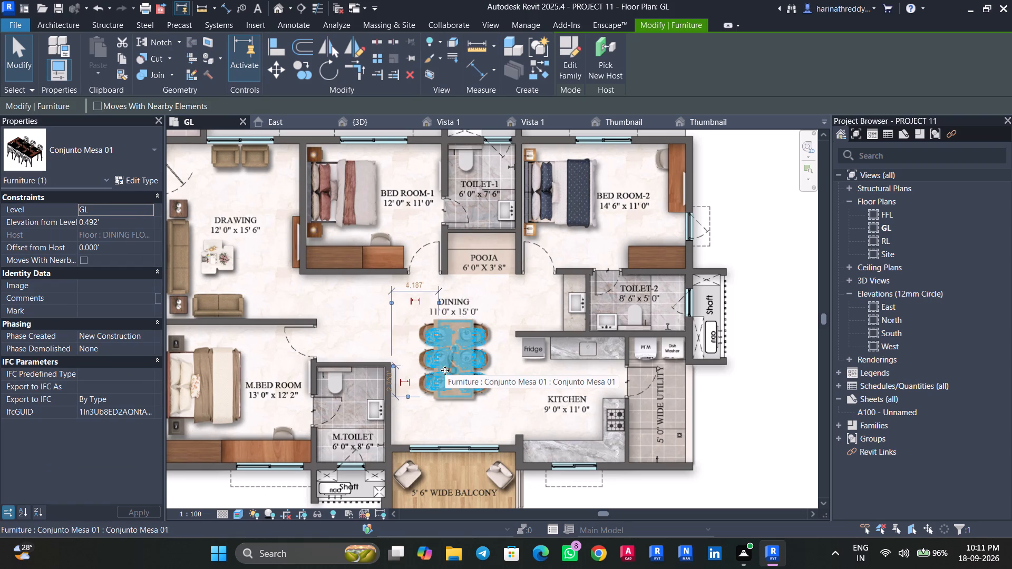
pyautogui.press('Escape')
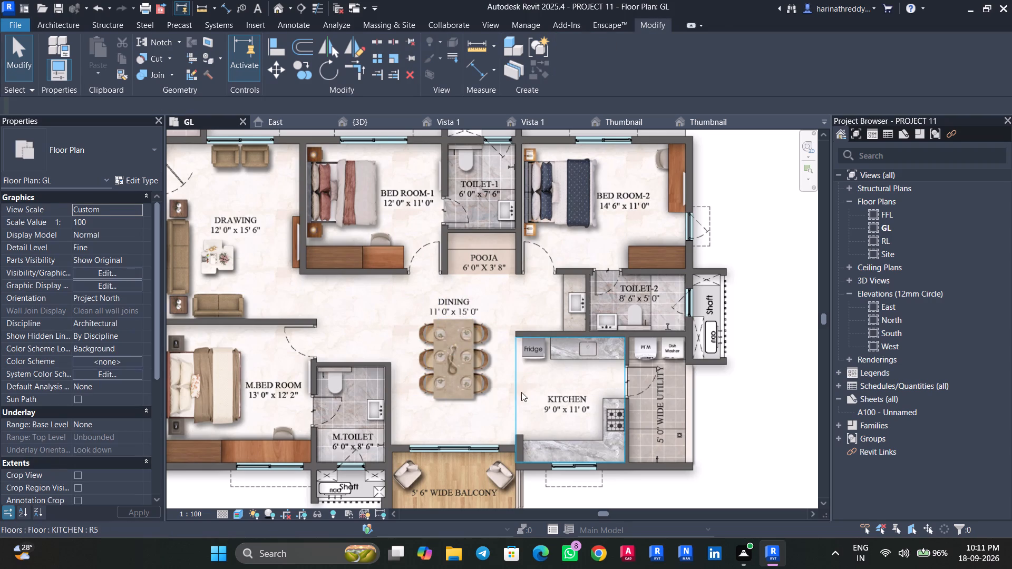
# Copy the WC_-_Disabled toilet arrangement from Toilet-2 of the 1882 Sft. flat onto the drawn WC in the 1858 Sft. flat's M.Toilet.
pyautogui.scroll(-2, 498, 401)
pyautogui.moveTo(701, 381); pyautogui.dragTo(705, 340, button='middle')
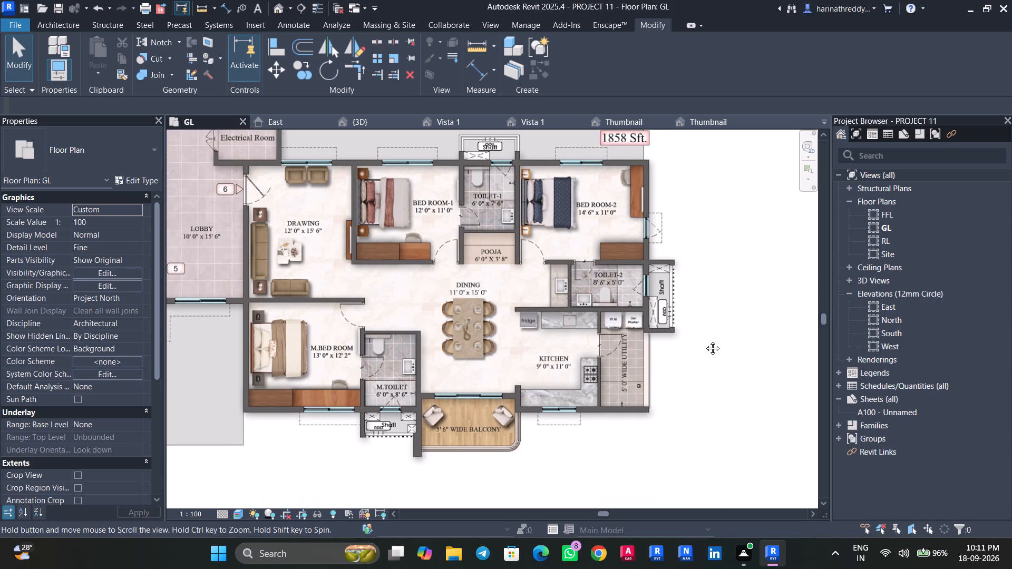
pyautogui.moveTo(705, 340); pyautogui.dragTo(736, 303, button='middle')
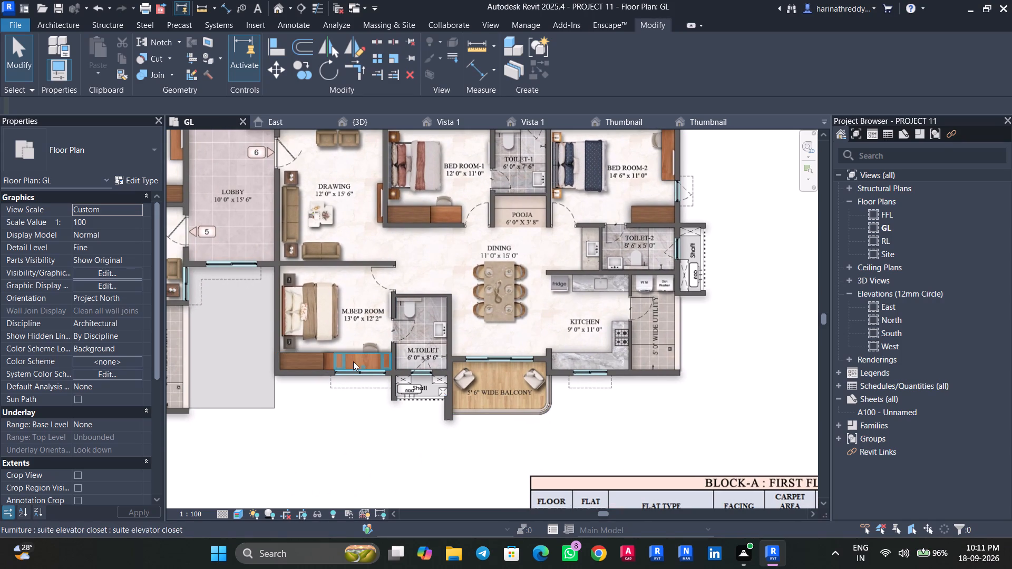
pyautogui.moveTo(362, 418); pyautogui.dragTo(384, 467, button='middle')
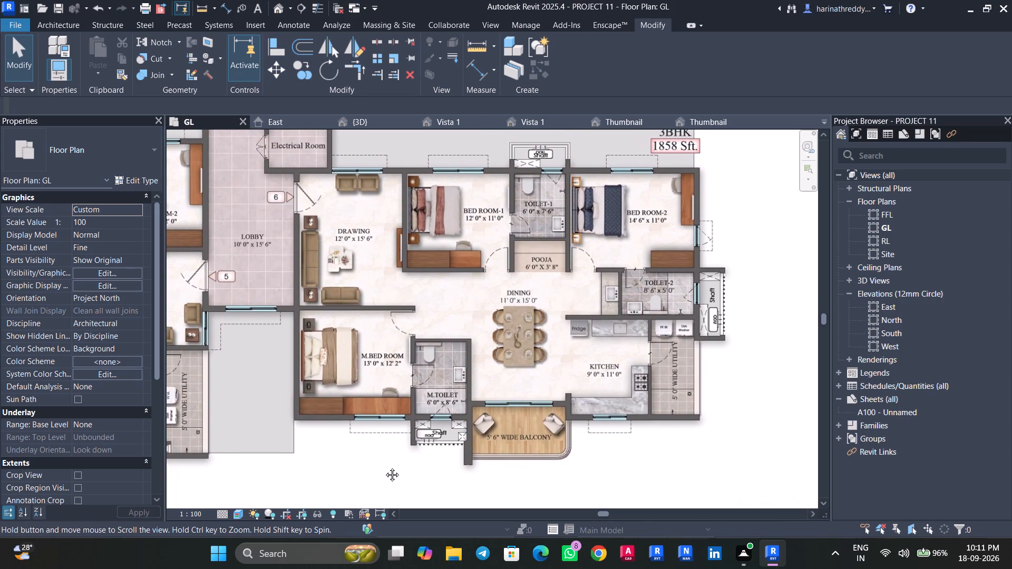
pyautogui.moveTo(384, 467); pyautogui.dragTo(394, 482, button='middle')
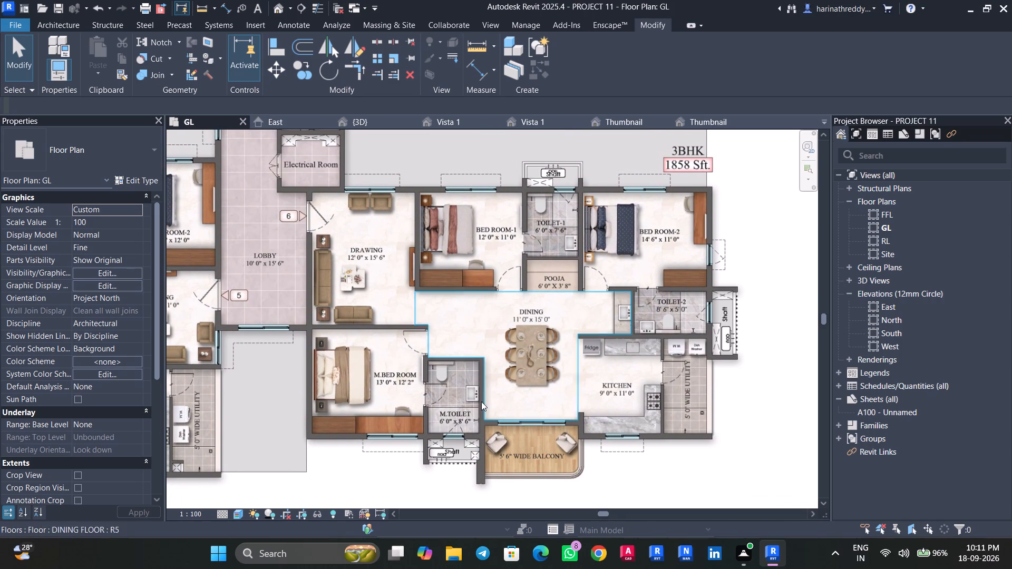
pyautogui.scroll(2, 458, 391)
pyautogui.scroll(-7, 458, 391)
pyautogui.scroll(2, 294, 448)
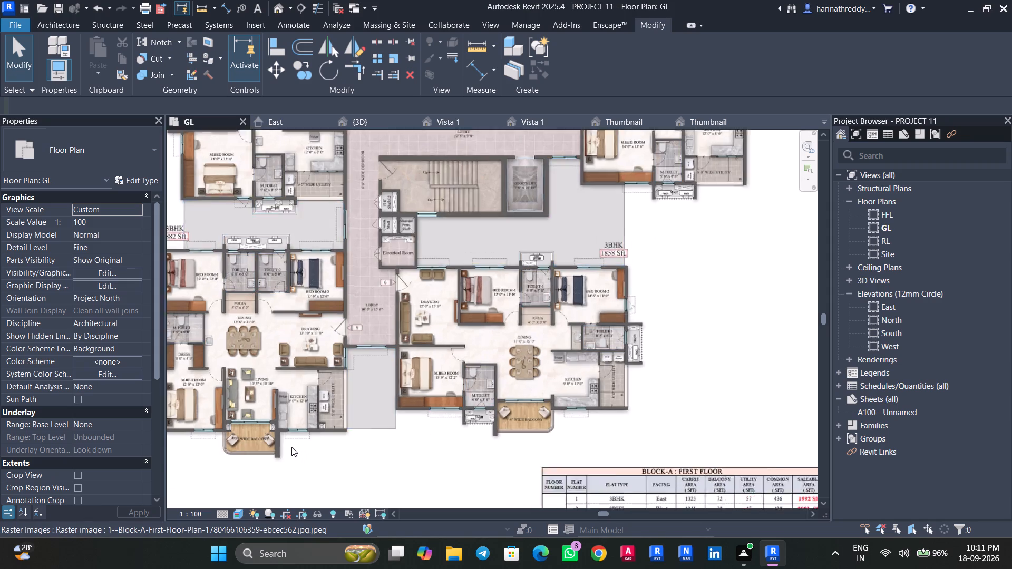
pyautogui.scroll(4, 291, 447)
pyautogui.moveTo(336, 452); pyautogui.dragTo(393, 496, button='middle')
pyautogui.scroll(-3, 396, 485)
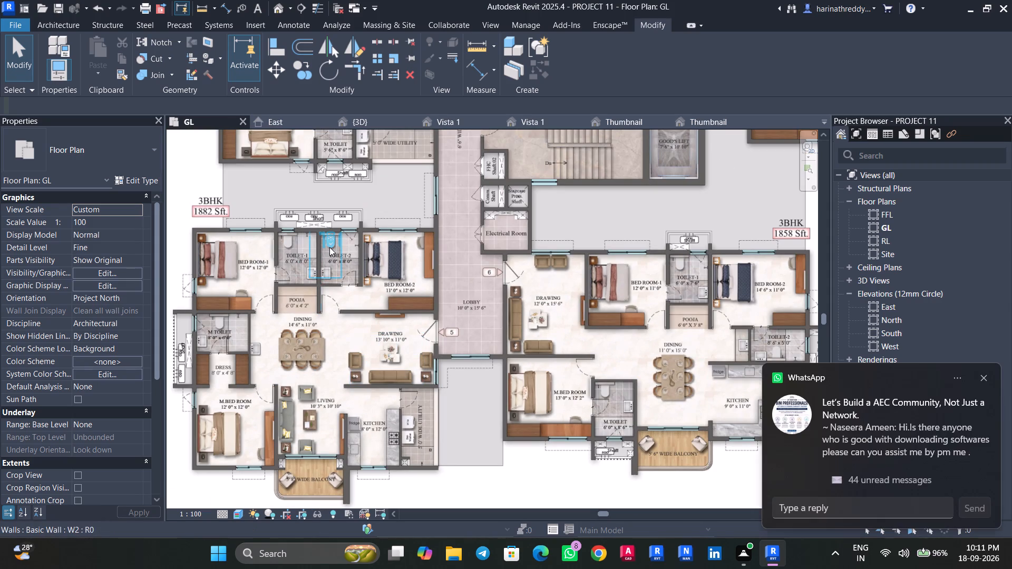
pyautogui.click(330, 245)
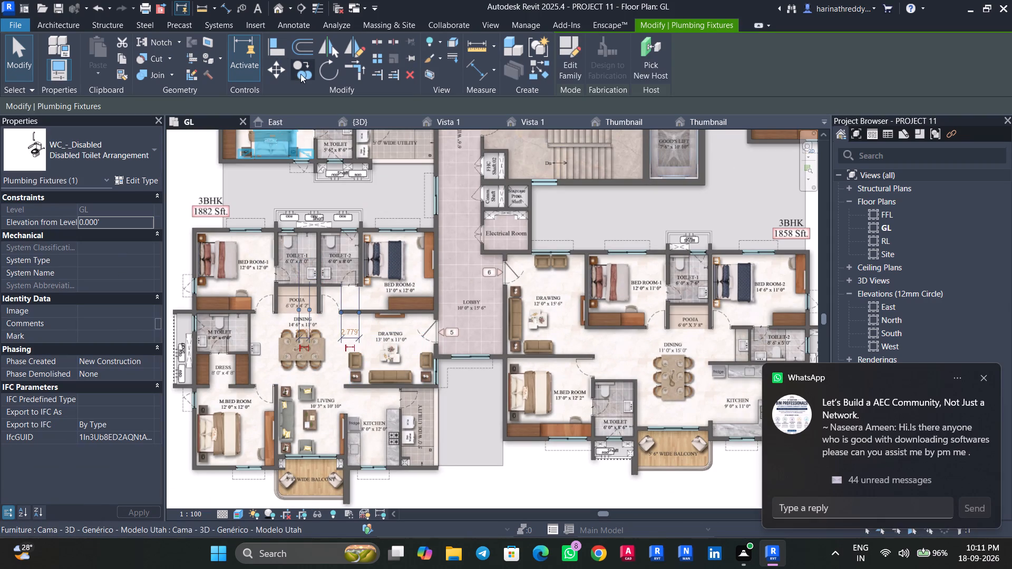
pyautogui.click(300, 74)
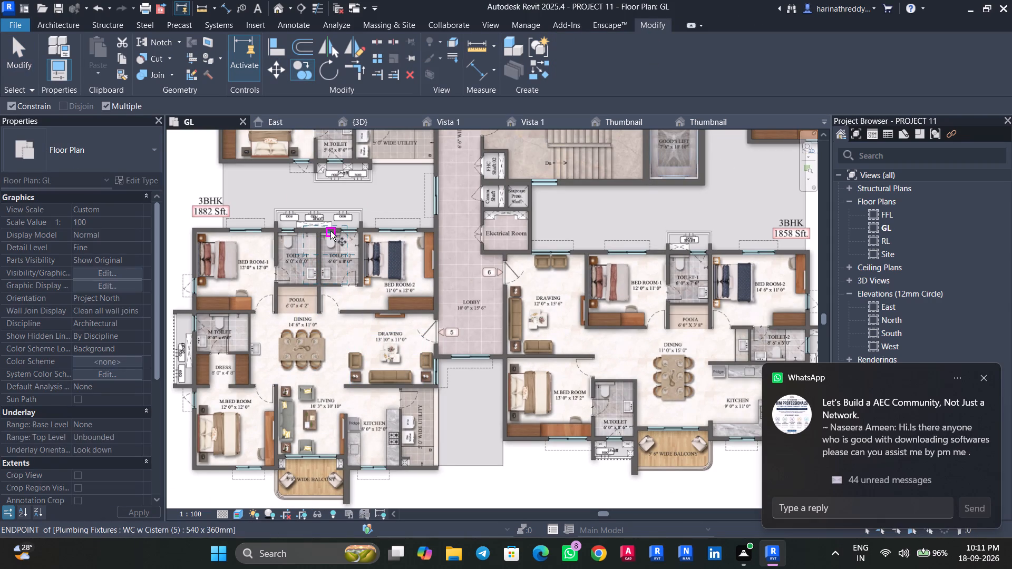
pyautogui.click(330, 231)
pyautogui.scroll(5, 609, 398)
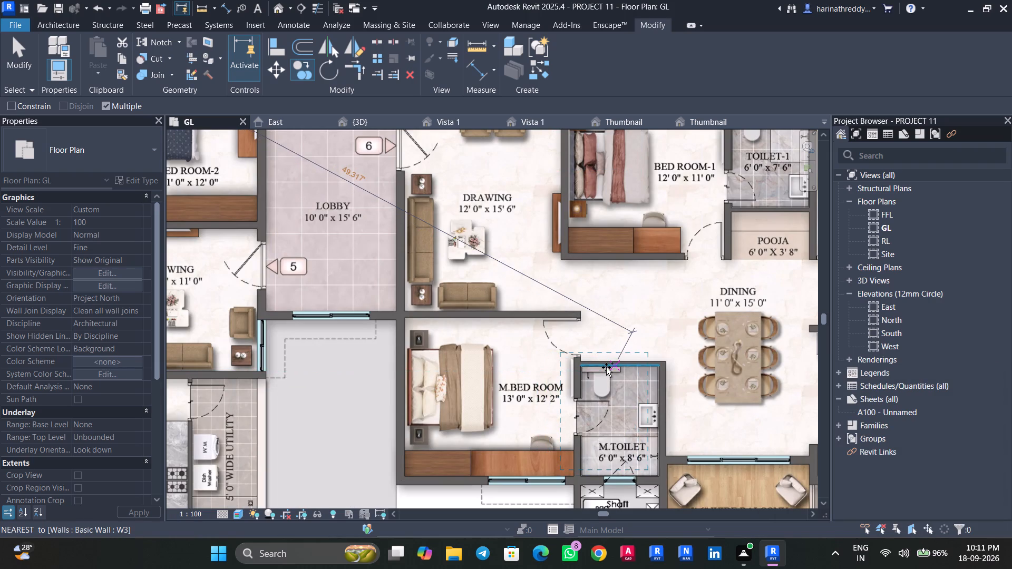
pyautogui.keyDown('shift'); pyautogui.click(606, 367); pyautogui.keyUp('shift')
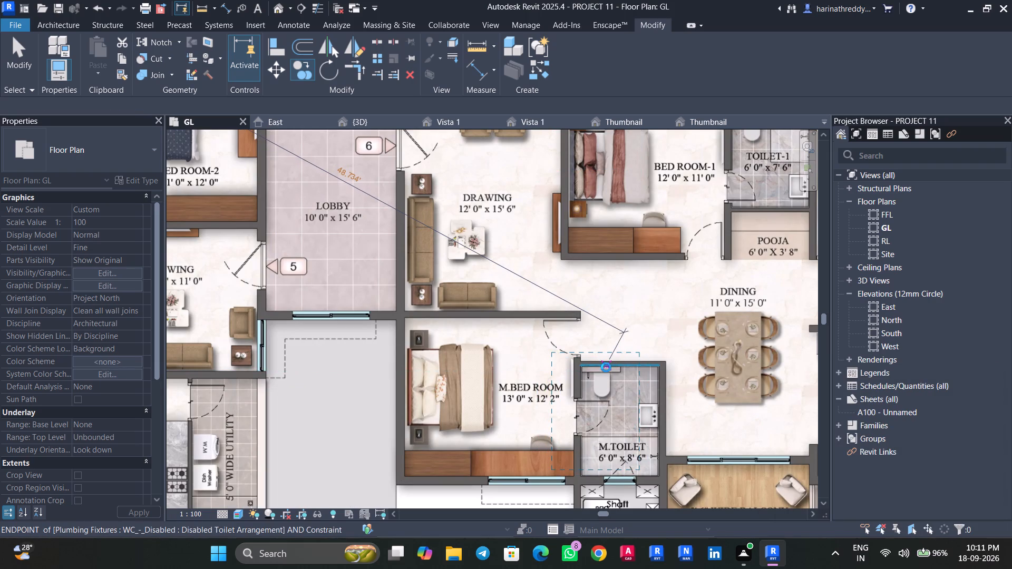
pyautogui.press('Escape')
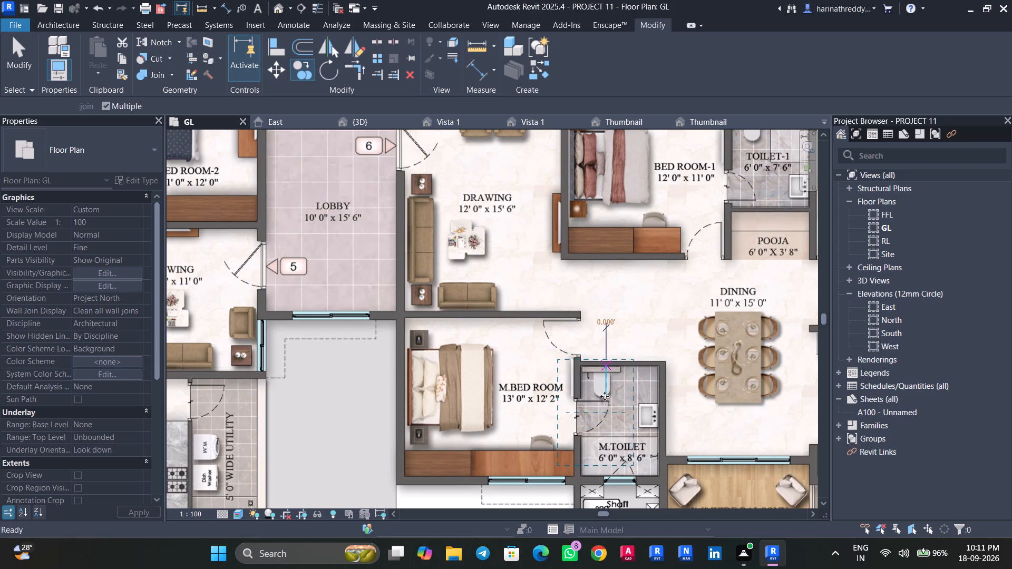
pyautogui.press('Escape')
# Nudge the copied WC_-_Disabled arrangement along M.Toilet's upper wall until its bowl sits over the drawn WC, near the M.Bed Room wall.
pyautogui.press('Tab')
pyautogui.press('Tab')
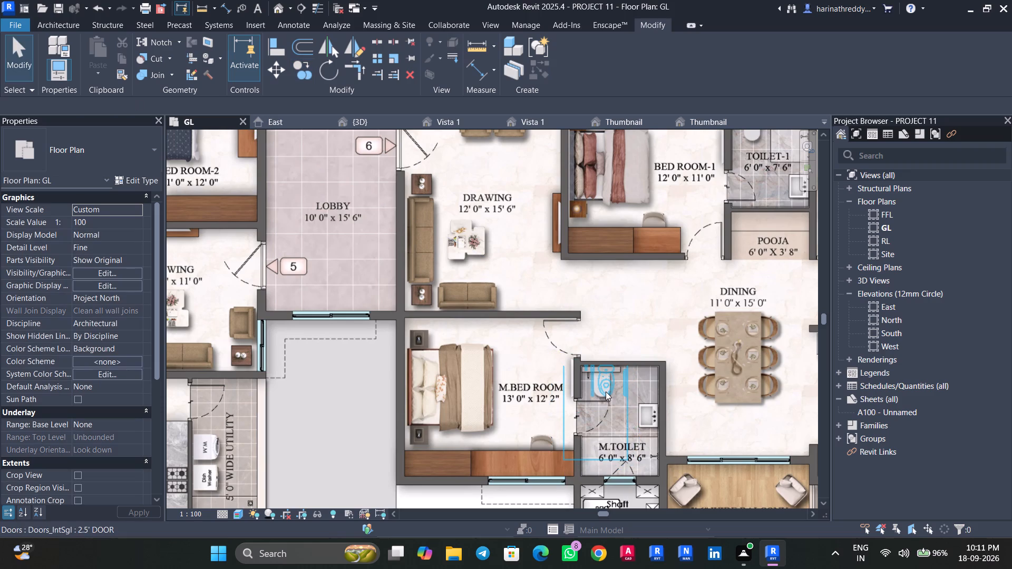
pyautogui.click(606, 391)
pyautogui.scroll(4, 606, 391)
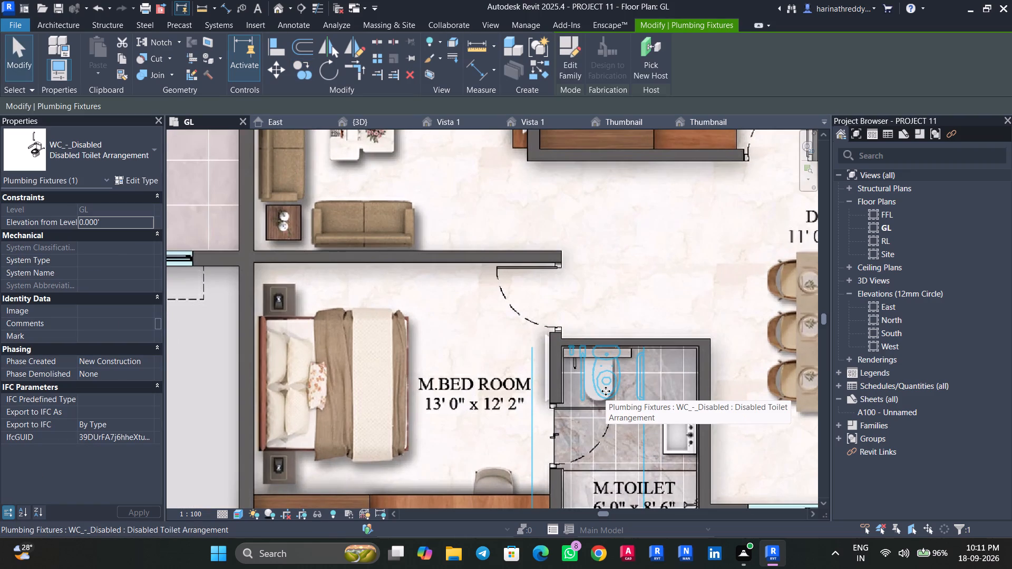
pyautogui.press('Right')
pyautogui.press('Right')
pyautogui.press('Right')
pyautogui.press('Right')
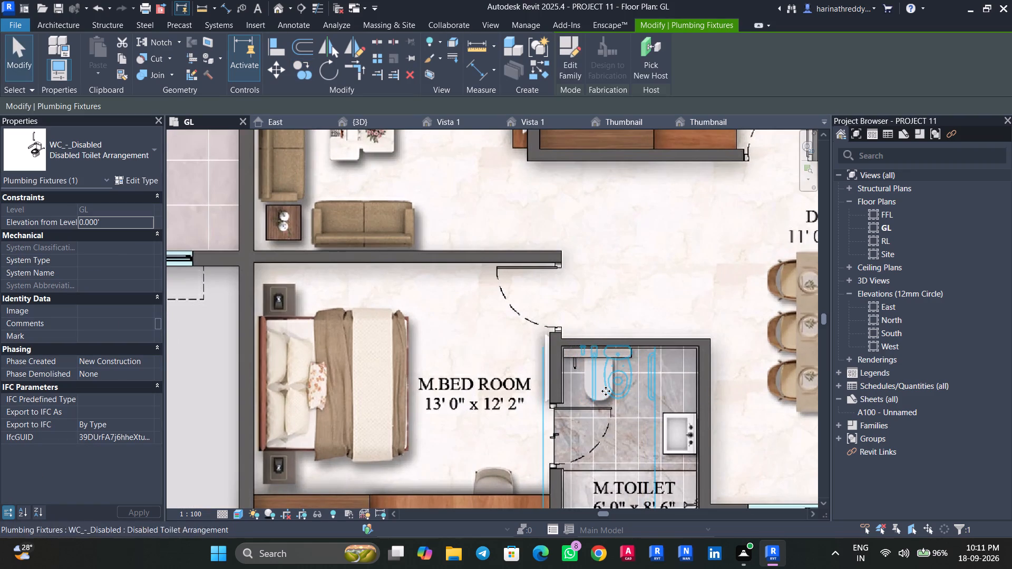
pyautogui.press('Right')
pyautogui.press('Right')
pyautogui.press('Right')
pyautogui.press('Right')
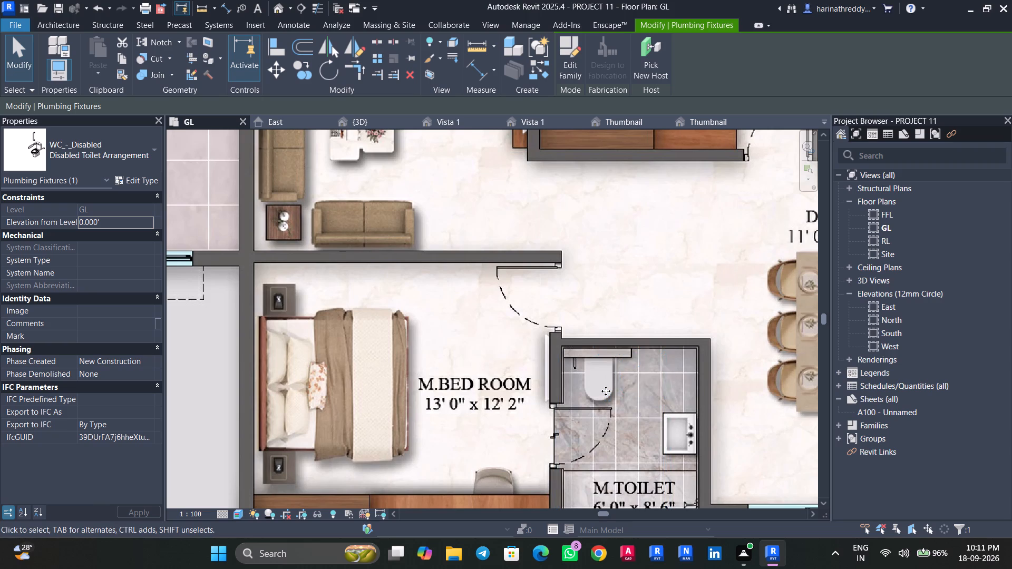
pyautogui.press('Right')
pyautogui.press('Right')
pyautogui.press('Right')
pyautogui.press('Right')
pyautogui.press('Right')
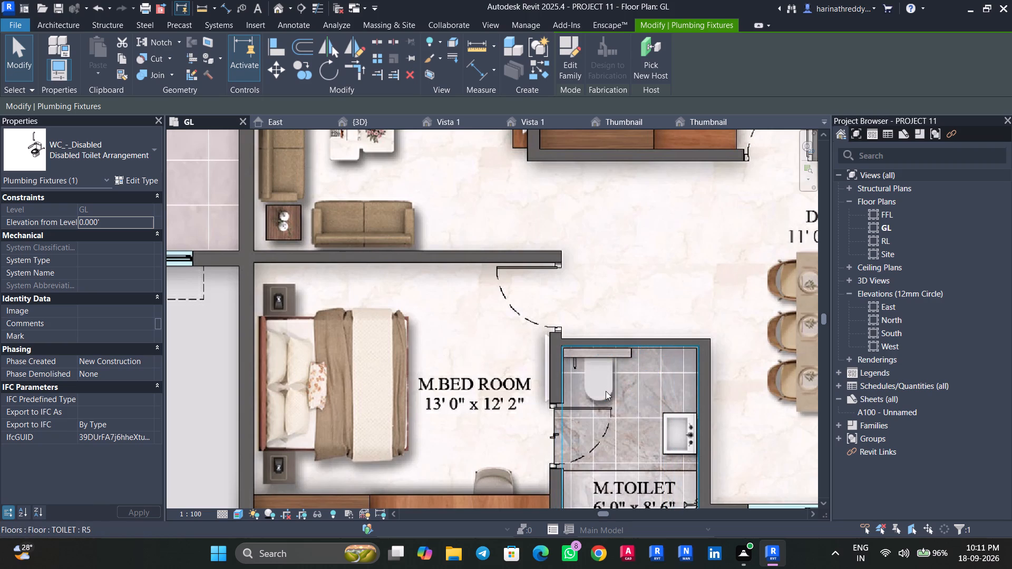
pyautogui.press('Left')
pyautogui.press('Left')
pyautogui.press('Left')
pyautogui.press('Left')
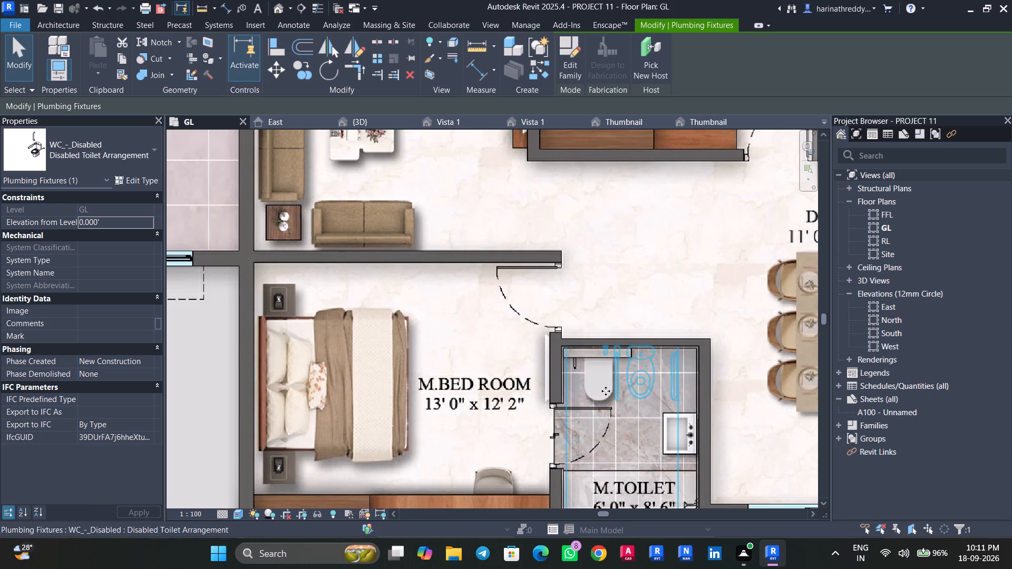
pyautogui.press('Right')
pyautogui.press('Right')
pyautogui.press('Left')
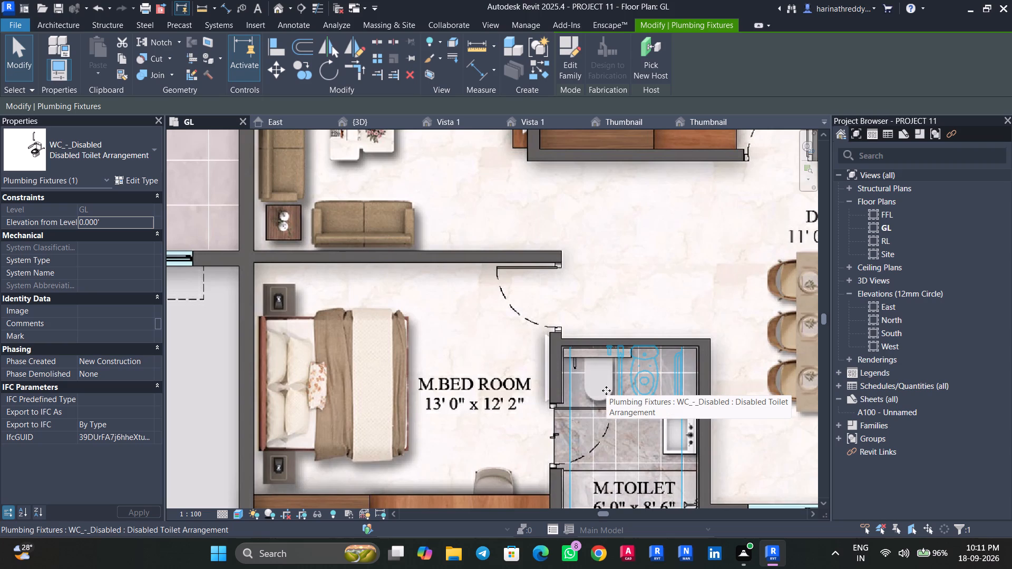
pyautogui.press('Left')
pyautogui.press('Left')
pyautogui.press('Left')
pyautogui.press('Left')
pyautogui.press('Left')
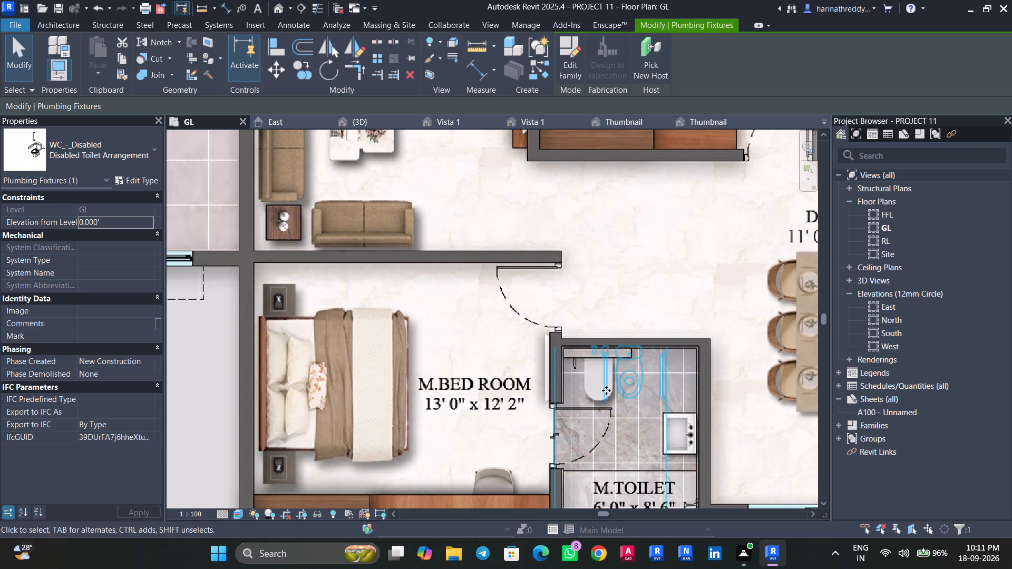
pyautogui.press('Left')
pyautogui.press('Left')
pyautogui.press('Left')
pyautogui.press('Left')
pyautogui.press('Left')
pyautogui.press('Left')
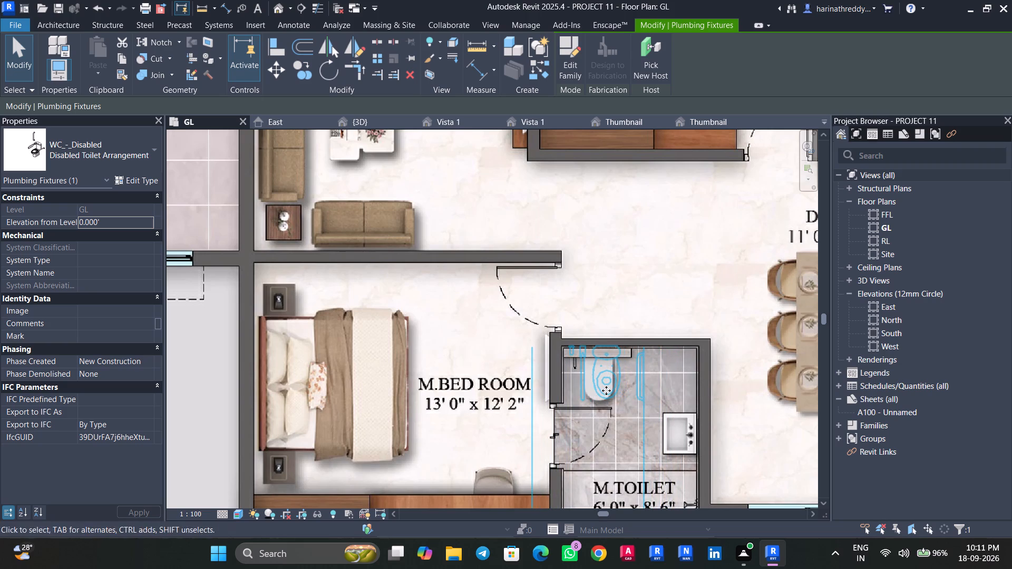
pyautogui.press('Left')
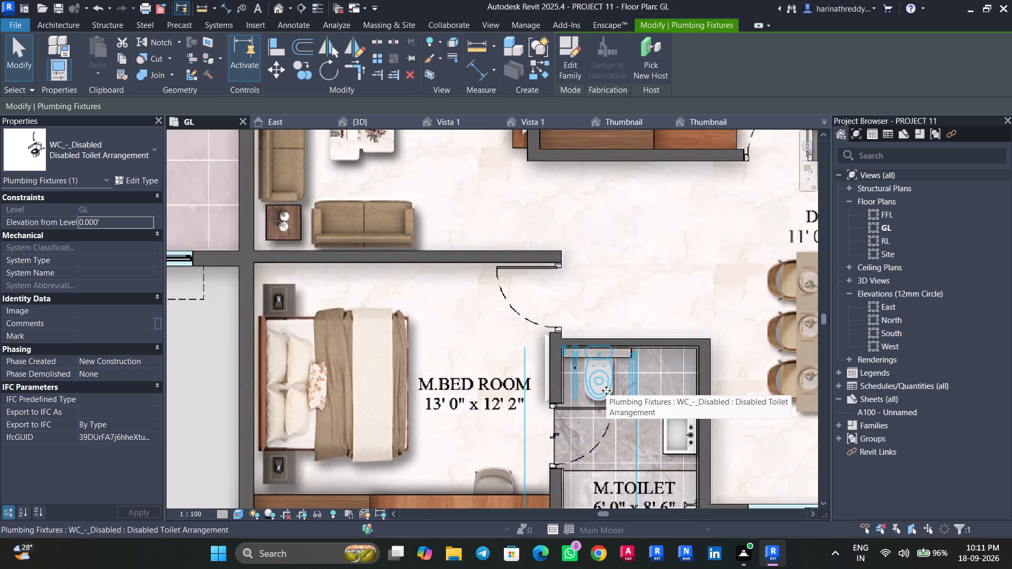
pyautogui.press('Escape')
# Draw a Curtain_Wall-Empty partition about 6 ft long across M.Toilet on the drawn shower line, from the dining-side wall to the bedroom-side wall.
pyautogui.moveTo(615, 421); pyautogui.dragTo(553, 302, button='middle')
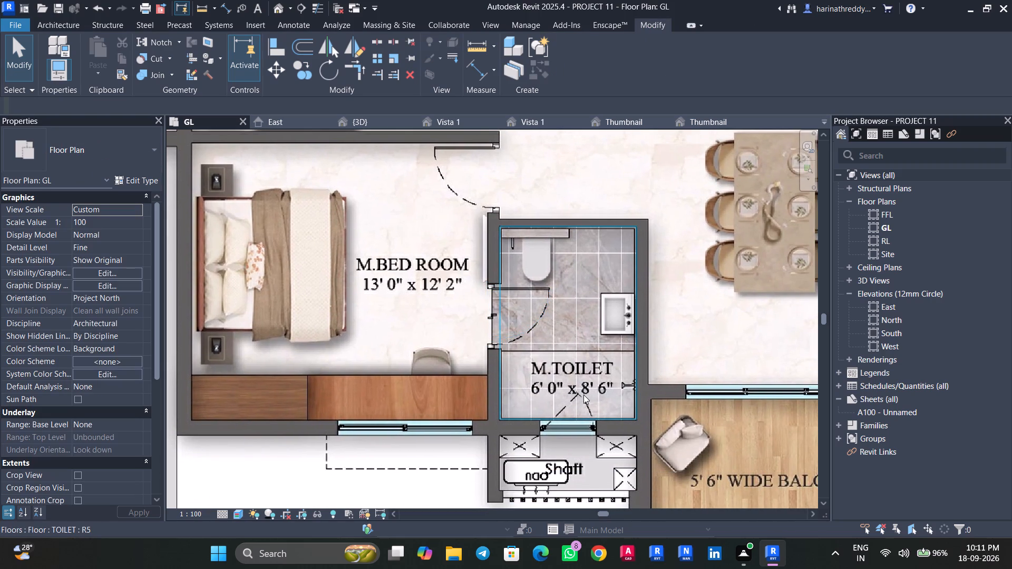
pyautogui.write('wa')
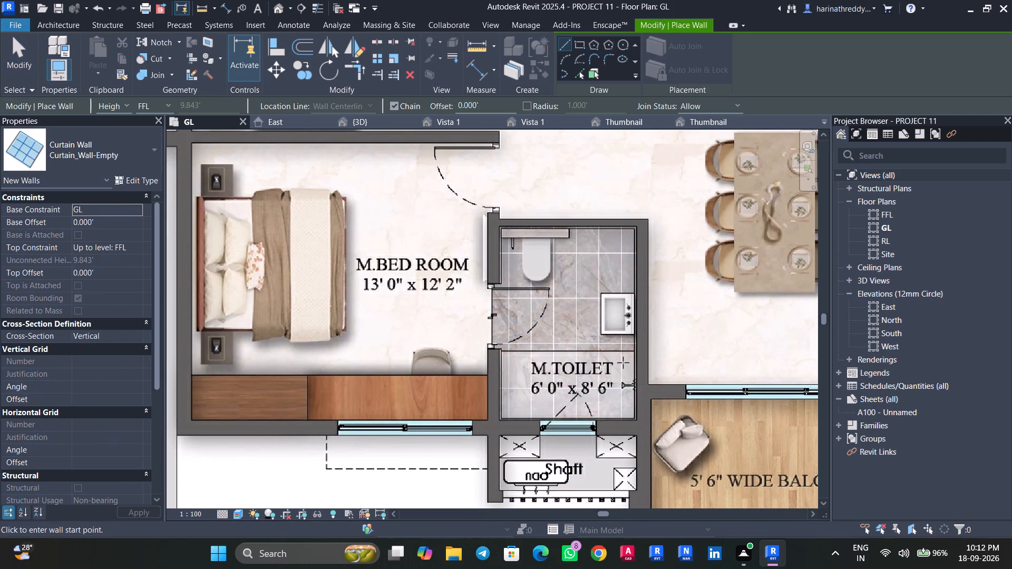
pyautogui.click(634, 349)
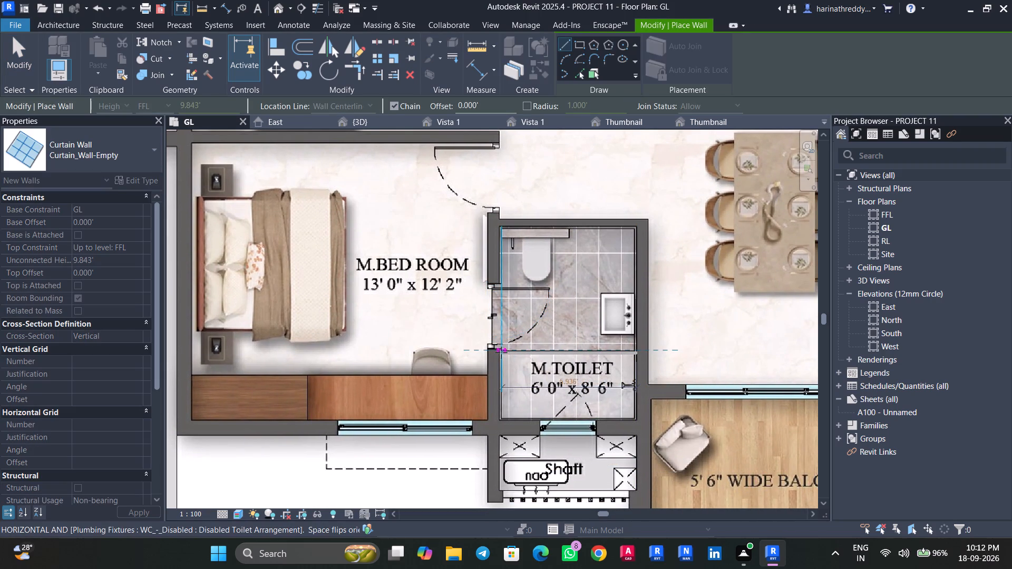
pyautogui.click(501, 352)
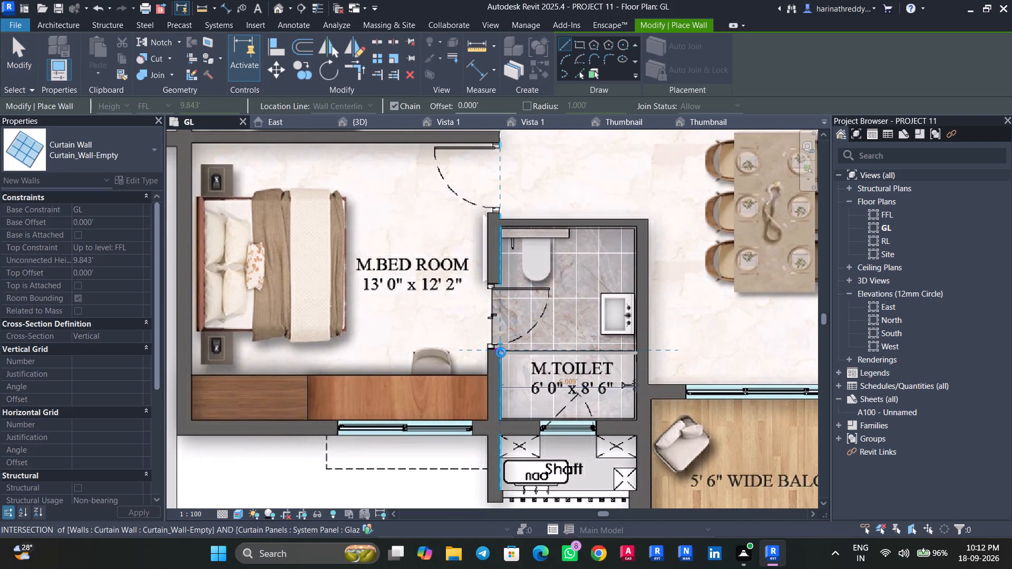
pyautogui.press('Escape')
pyautogui.press('Escape')
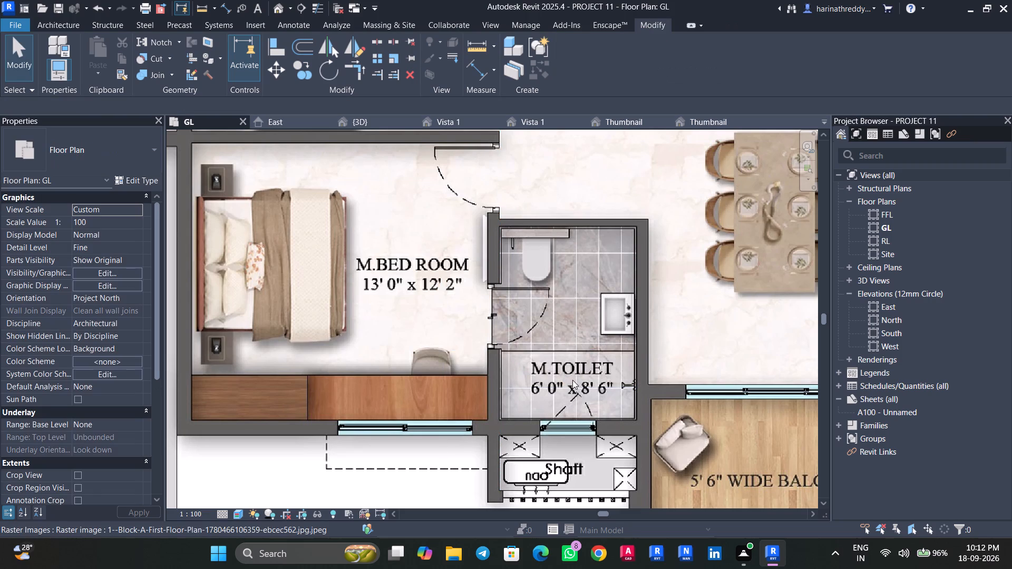
# Place a Plumbing_Fixtures_Sink_Cloakroom 440x350x120mm on the drawn basin in M.Toilet, turned with its back to the dining-side wall.
pyautogui.write('cm')
pyautogui.click(84, 160)
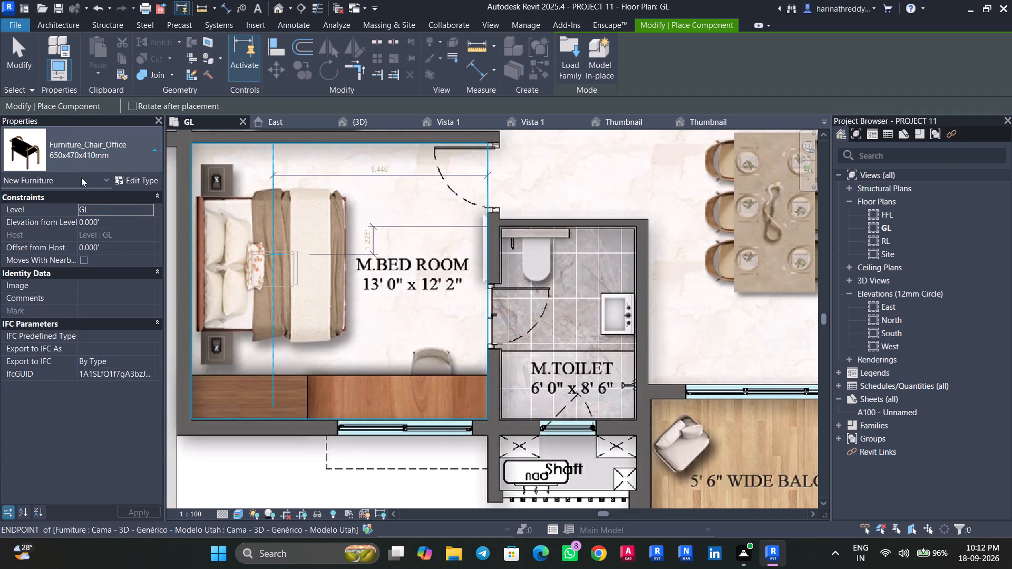
pyautogui.scroll(10, 61, 261)
pyautogui.scroll(-7, 65, 260)
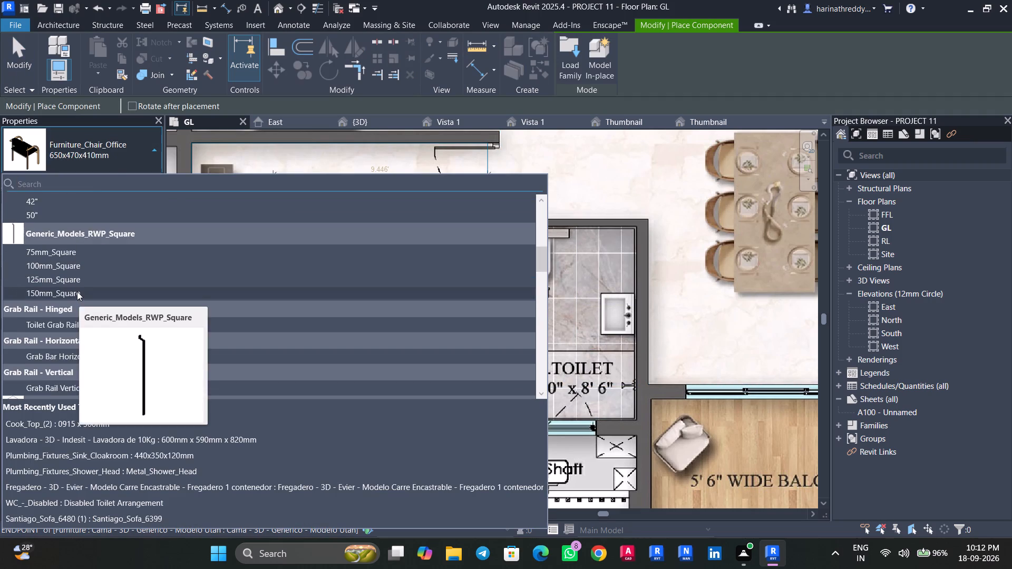
pyautogui.scroll(-5, 77, 291)
pyautogui.scroll(-2, 82, 360)
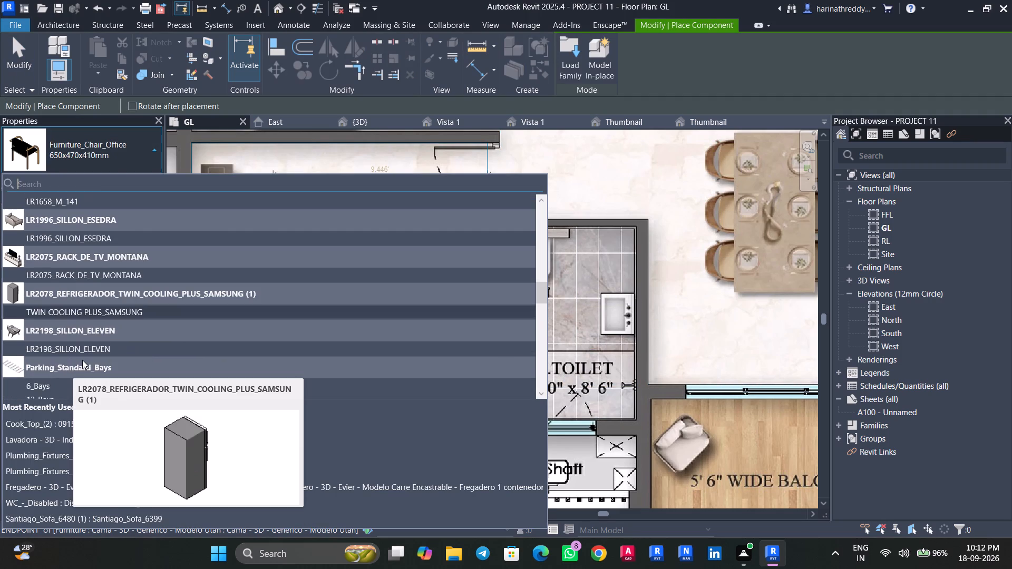
pyautogui.scroll(-8, 83, 355)
pyautogui.scroll(1, 83, 355)
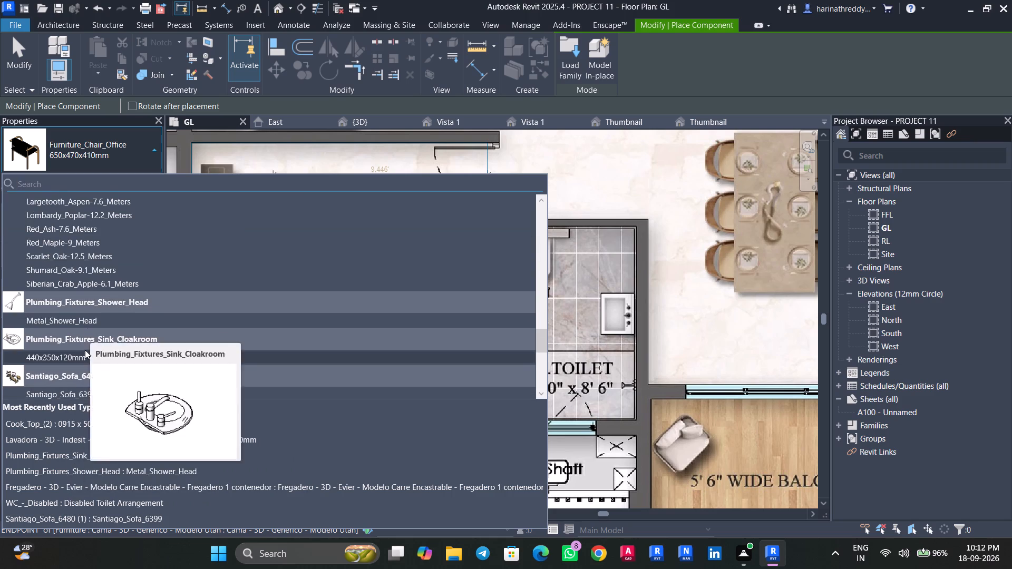
pyautogui.click(84, 357)
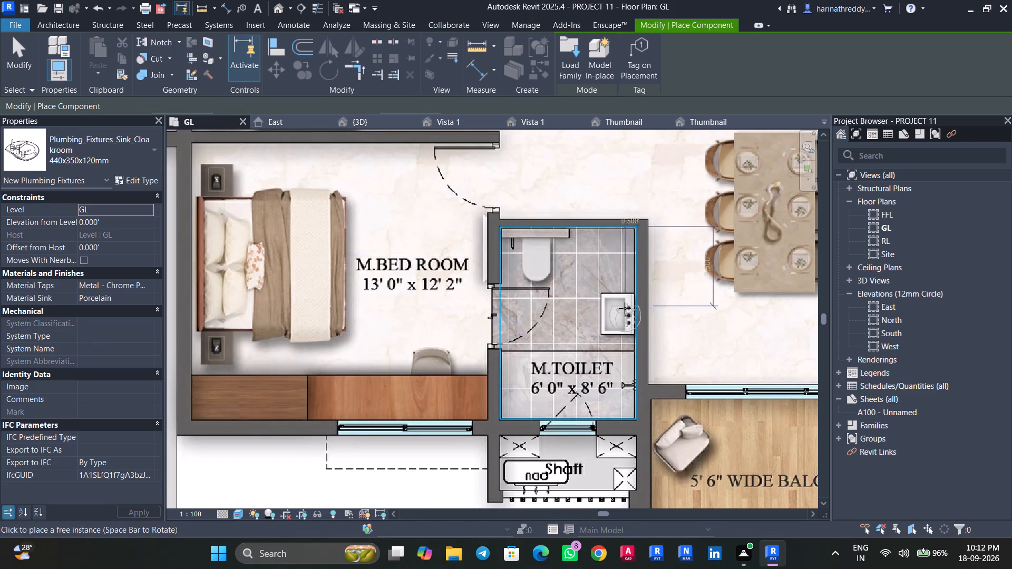
pyautogui.press('space')
pyautogui.press('space')
pyautogui.press('space')
pyautogui.scroll(4, 632, 313)
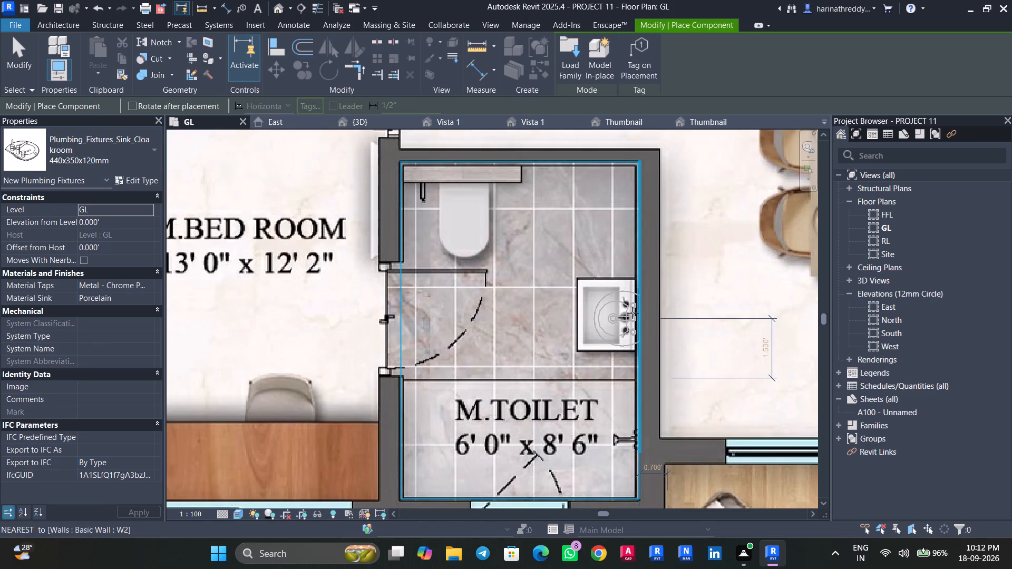
pyautogui.click(632, 313)
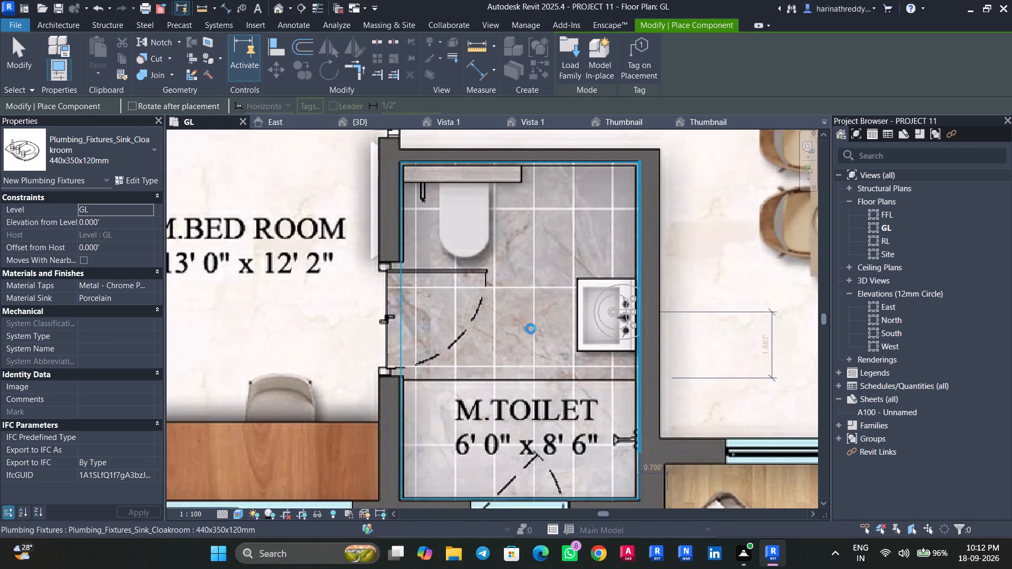
# Place a Metal_Shower_Head at 4' elevation from level over the drawn shower on M.Toilet's dining-side wall, turned to face into the room.
pyautogui.scroll(-7, 531, 329)
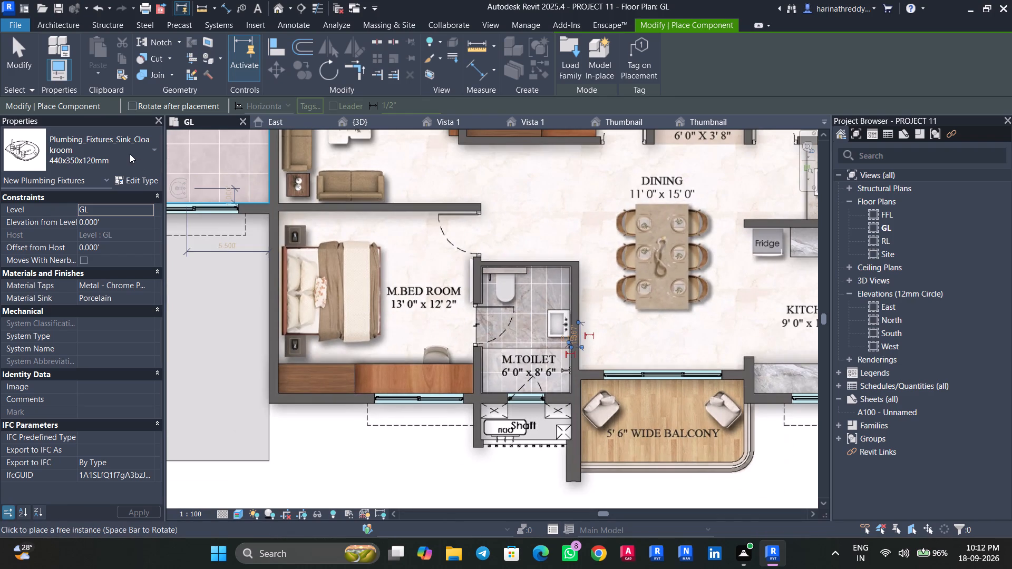
pyautogui.click(91, 146)
pyautogui.scroll(8, 89, 319)
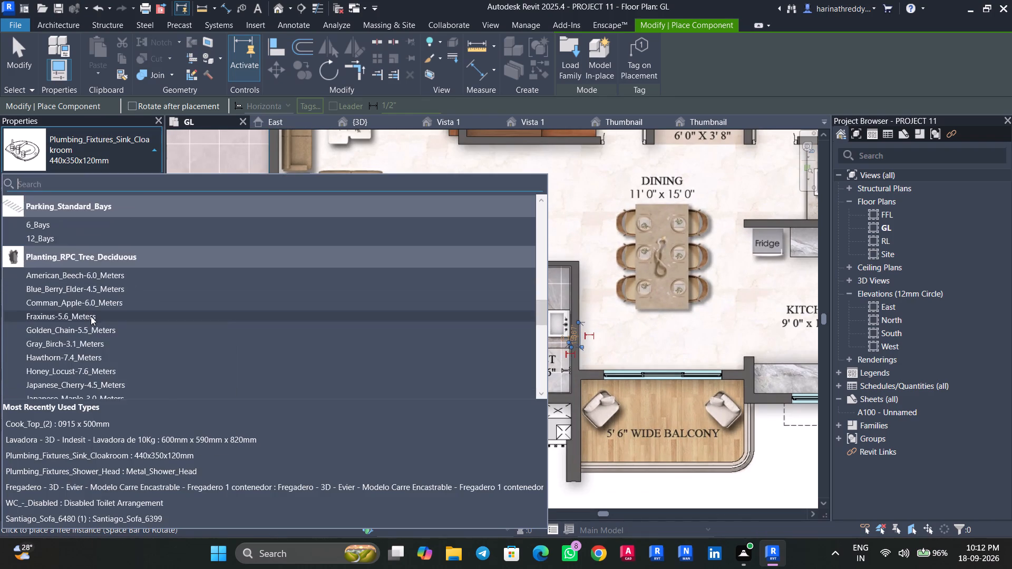
pyautogui.scroll(-7, 91, 316)
pyautogui.click(99, 240)
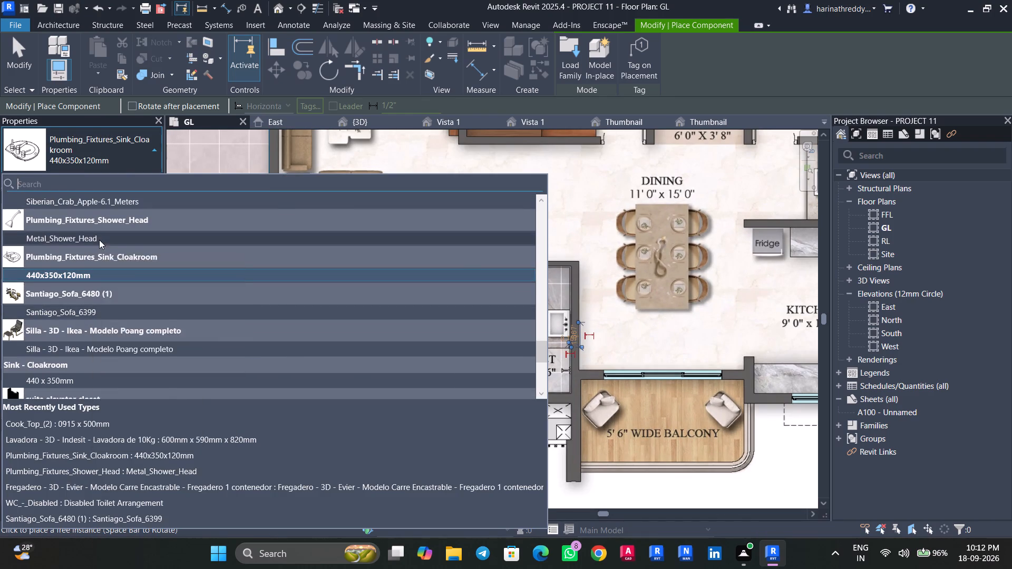
pyautogui.scroll(9, 553, 370)
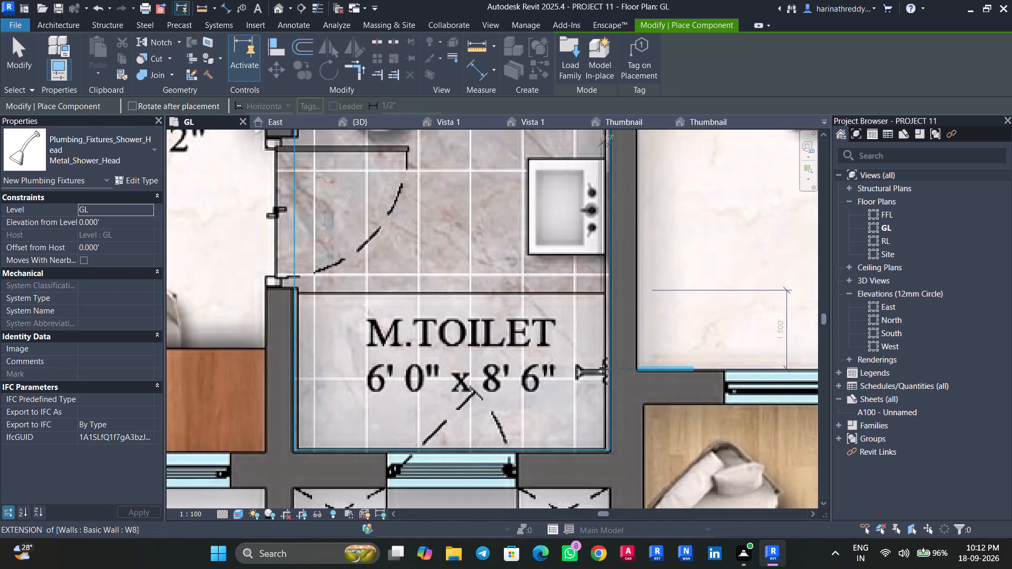
pyautogui.click(140, 223)
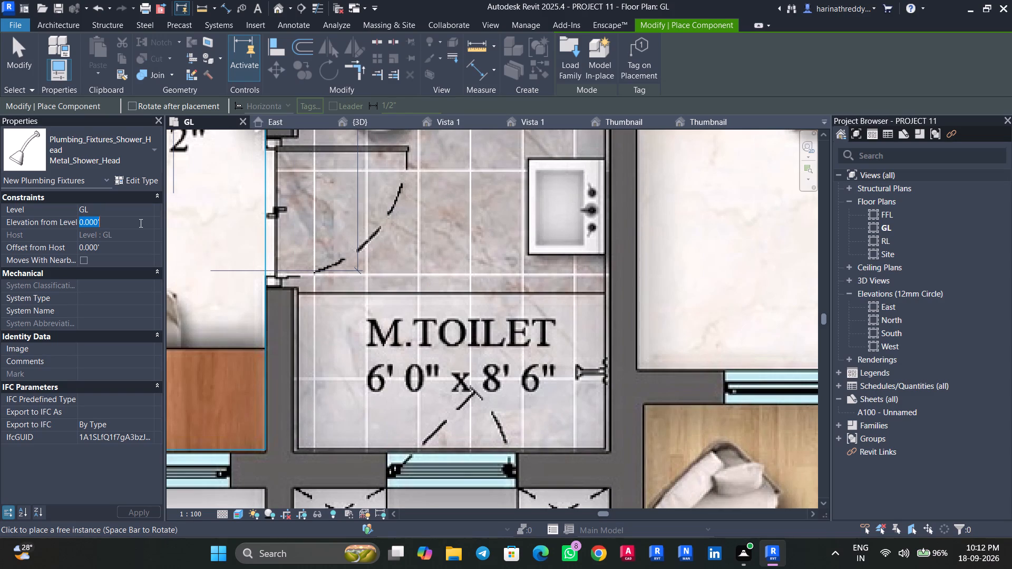
pyautogui.press('4')
pyautogui.press("'")
pyautogui.press('Return')
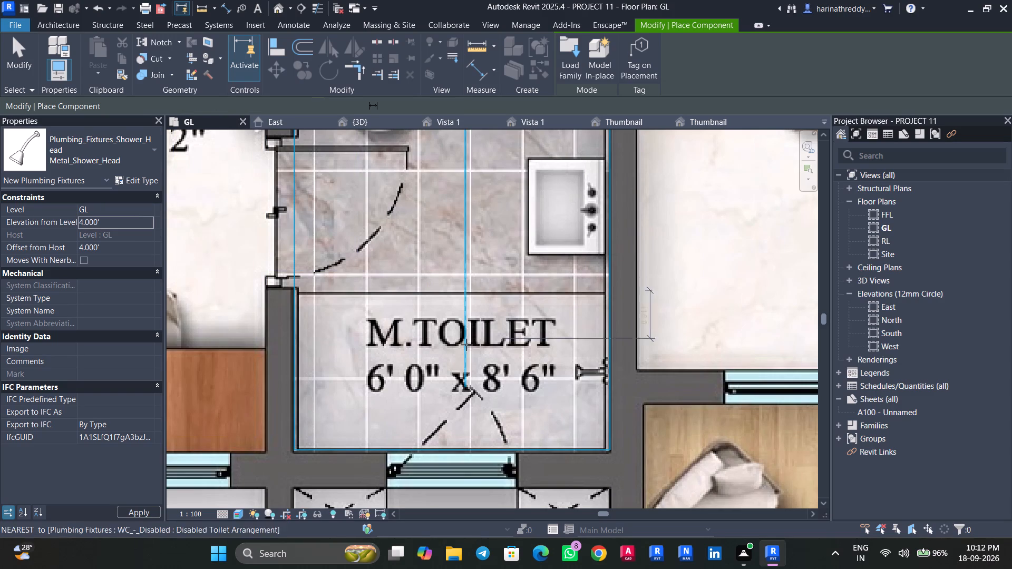
pyautogui.press('space')
pyautogui.press('space')
pyautogui.click(608, 374)
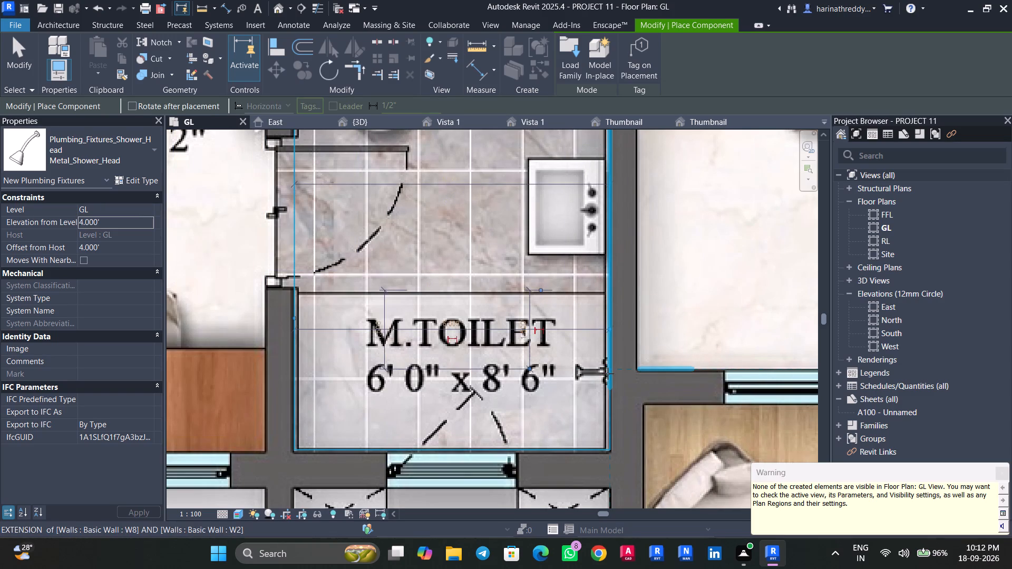
pyautogui.press('Escape')
pyautogui.press('Escape')
pyautogui.press('Escape')
pyautogui.press('Escape')
pyautogui.press('Escape')
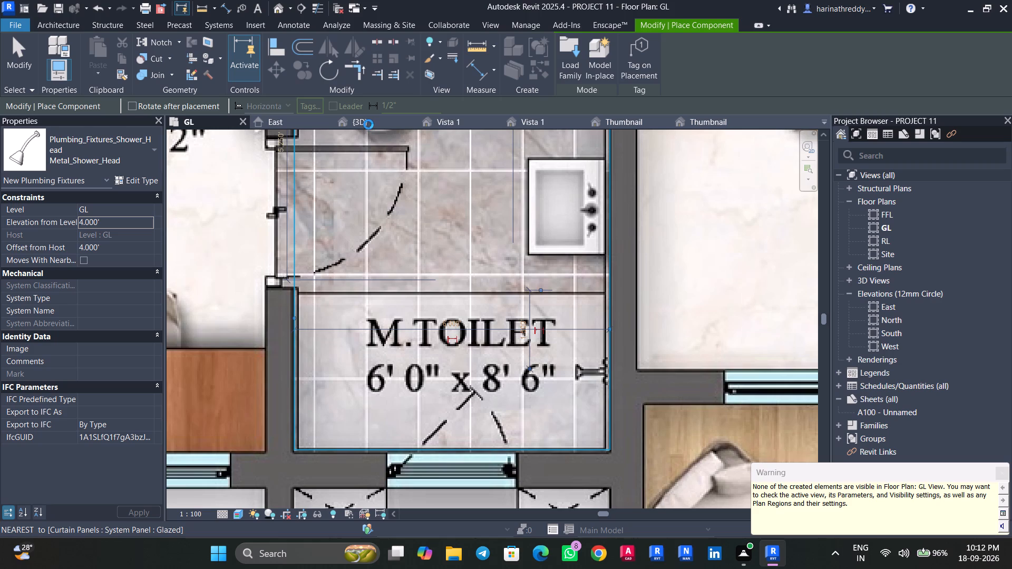
# Bring up the {3D} view and look over the apartments to locate the newly fitted M.Toilet of the 1858 Sft. flat.
pyautogui.click(368, 124)
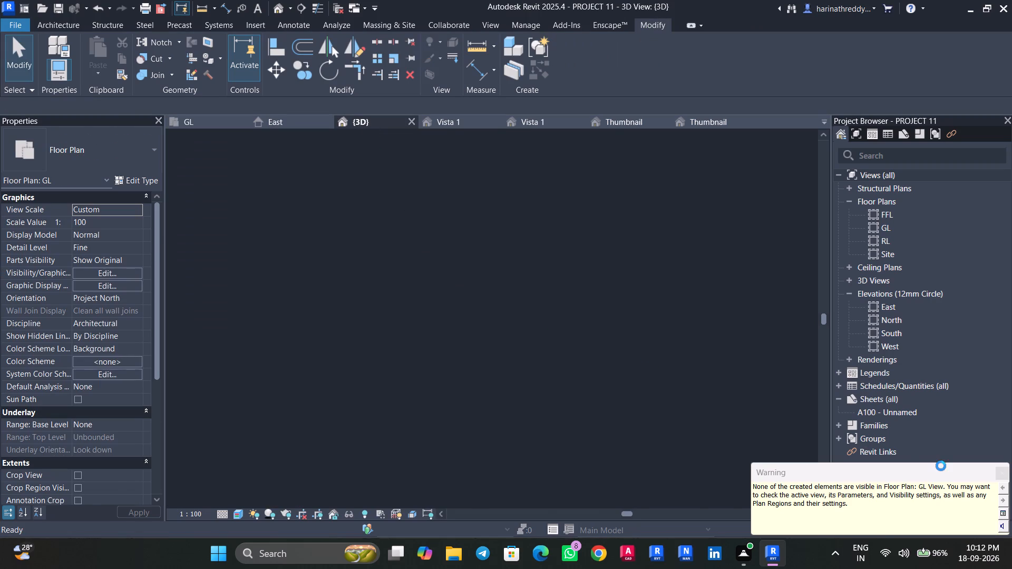
pyautogui.click(998, 476)
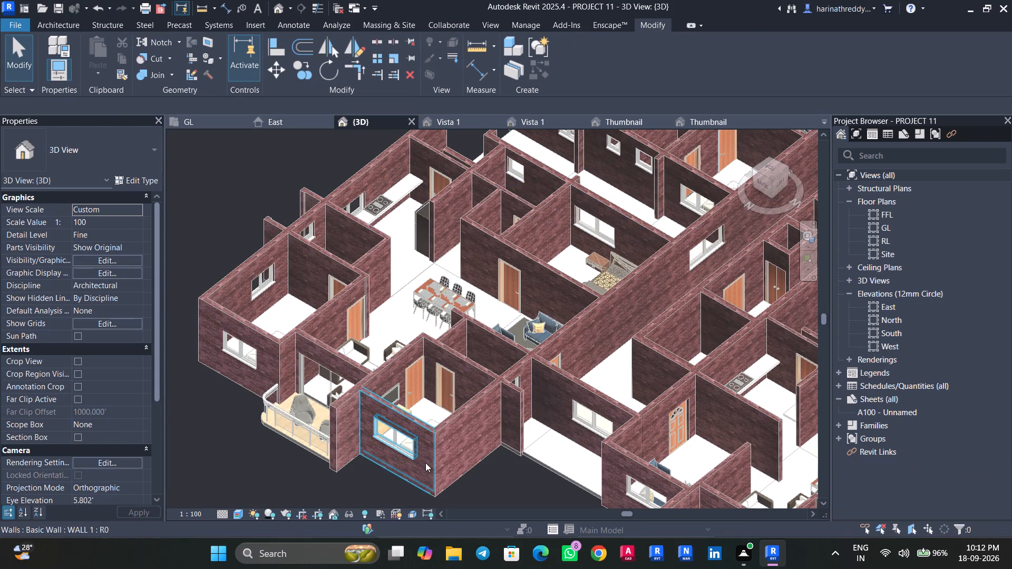
pyautogui.scroll(-8, 424, 463)
pyautogui.keyDown('shift'); pyautogui.moveTo(313, 437); pyautogui.dragTo(429, 473, button='middle'); pyautogui.keyUp('shift')
pyautogui.scroll(-6, 447, 433)
pyautogui.scroll(1, 447, 431)
pyautogui.scroll(-1, 447, 431)
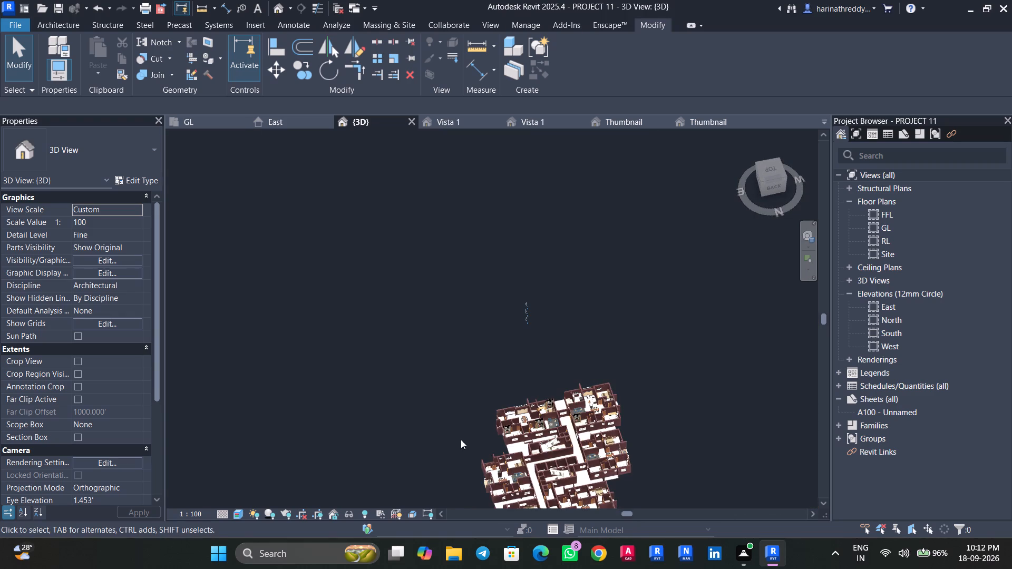
pyautogui.moveTo(459, 437); pyautogui.dragTo(408, 360, button='middle')
pyautogui.scroll(14, 542, 459)
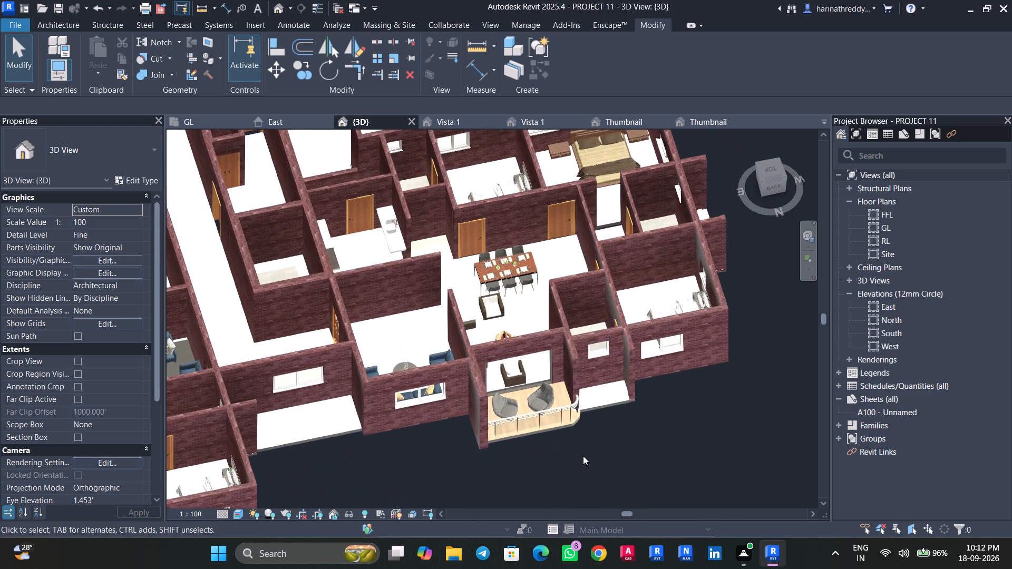
pyautogui.keyDown('shift'); pyautogui.moveTo(522, 472); pyautogui.dragTo(547, 511, button='middle'); pyautogui.keyUp('shift')
pyautogui.scroll(1, 547, 511)
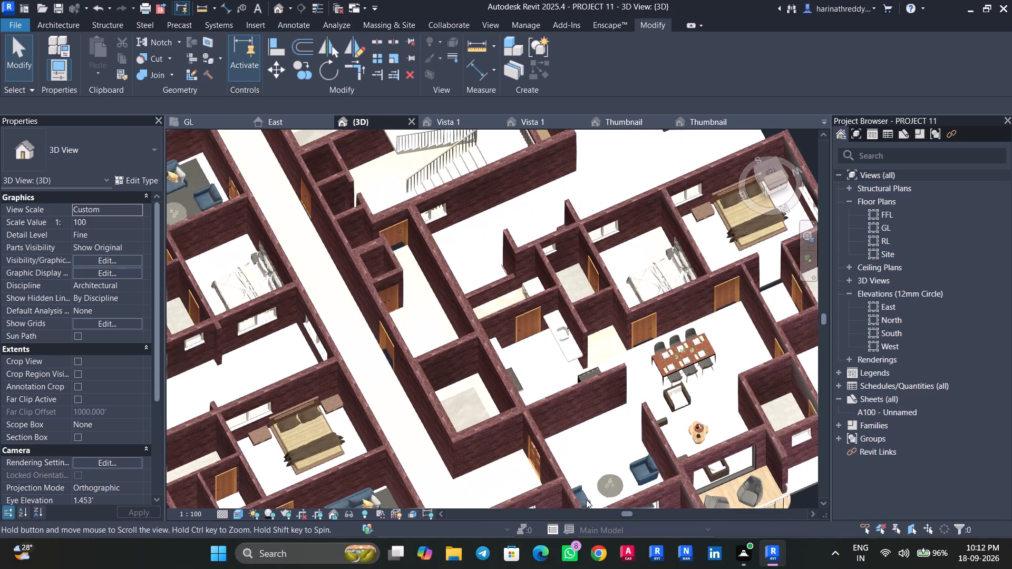
pyautogui.scroll(-8, 550, 453)
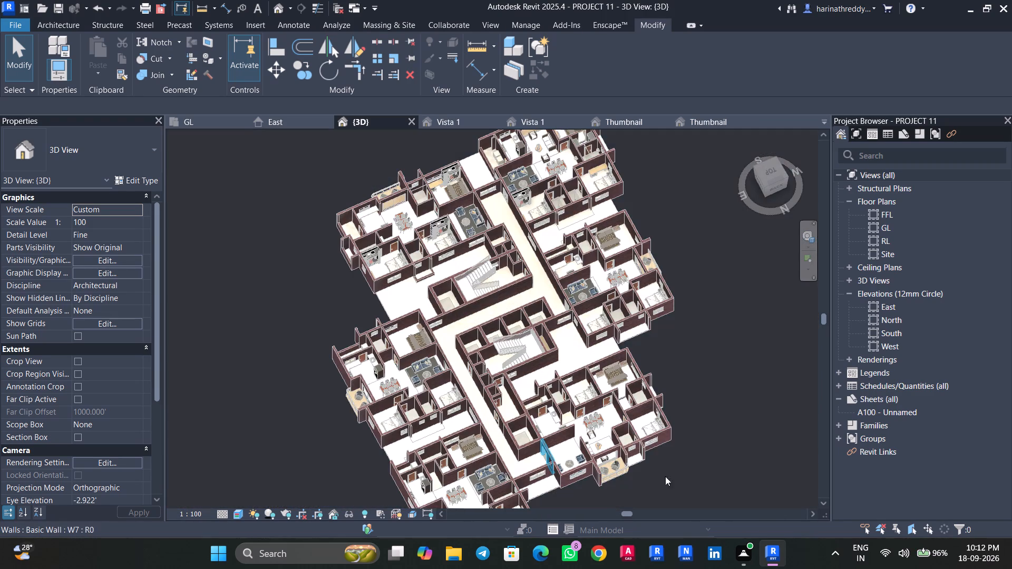
pyautogui.scroll(16, 655, 447)
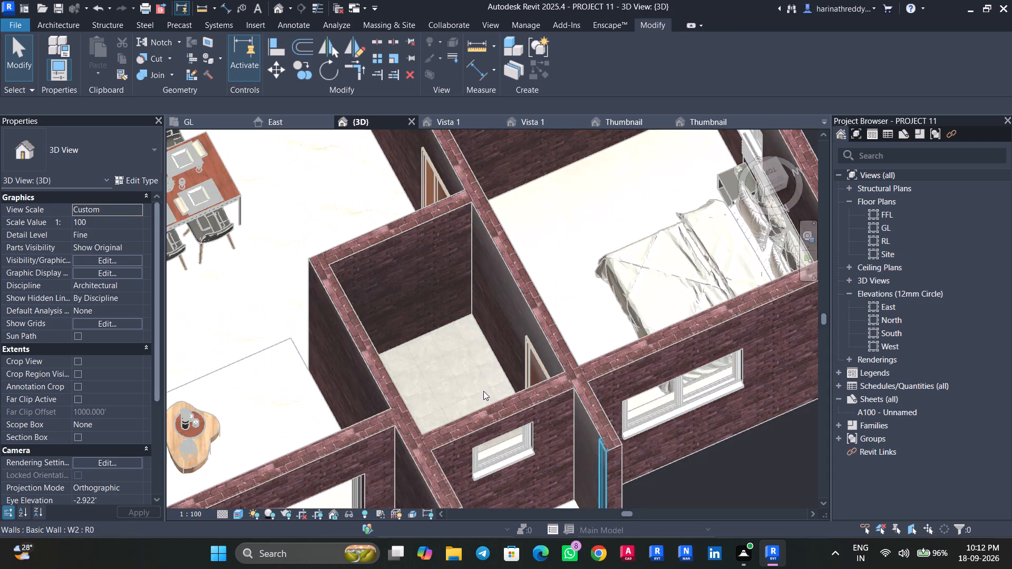
pyautogui.scroll(-14, 480, 384)
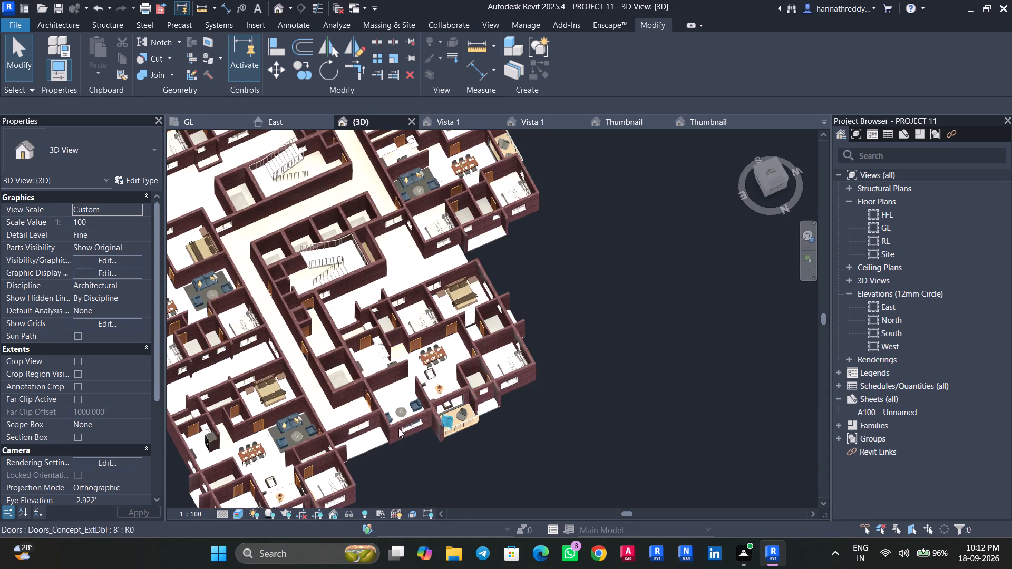
pyautogui.keyDown('shift'); pyautogui.moveTo(431, 455); pyautogui.dragTo(462, 543, button='middle'); pyautogui.keyUp('shift')
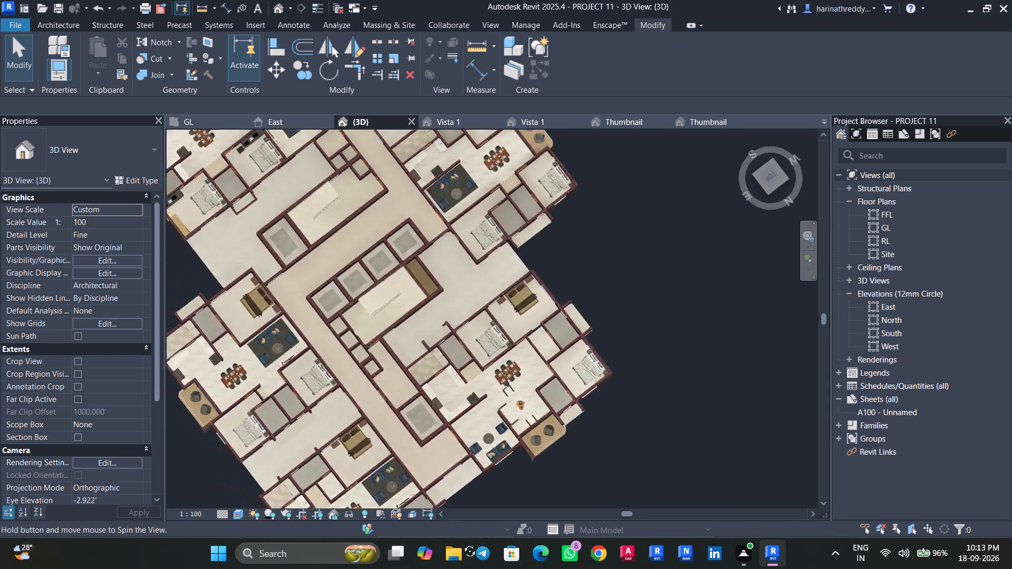
pyautogui.keyDown('shift'); pyautogui.moveTo(462, 543); pyautogui.dragTo(501, 545, button='middle'); pyautogui.keyUp('shift')
pyautogui.scroll(7, 714, 413)
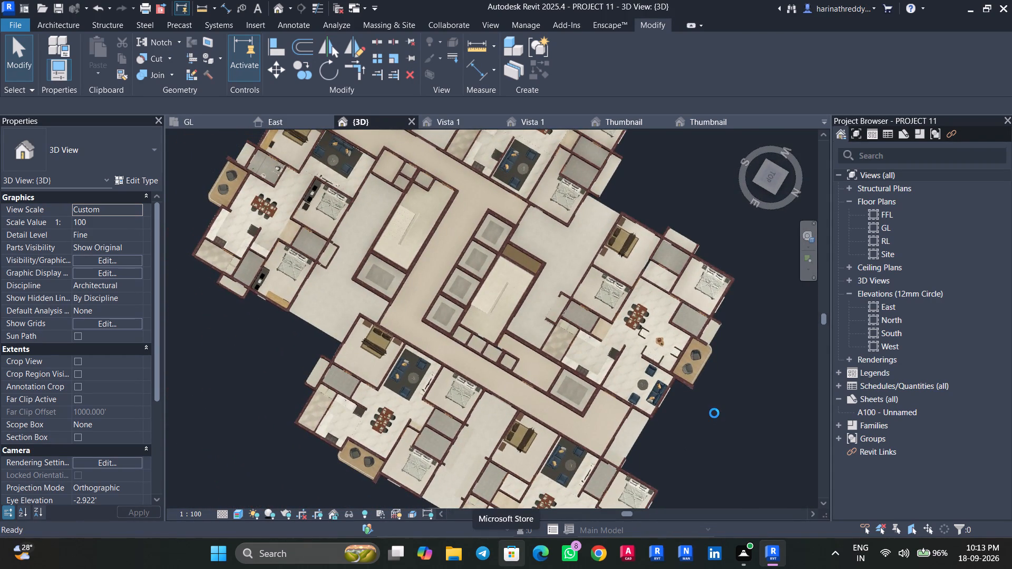
pyautogui.moveTo(721, 364); pyautogui.dragTo(666, 465, button='middle')
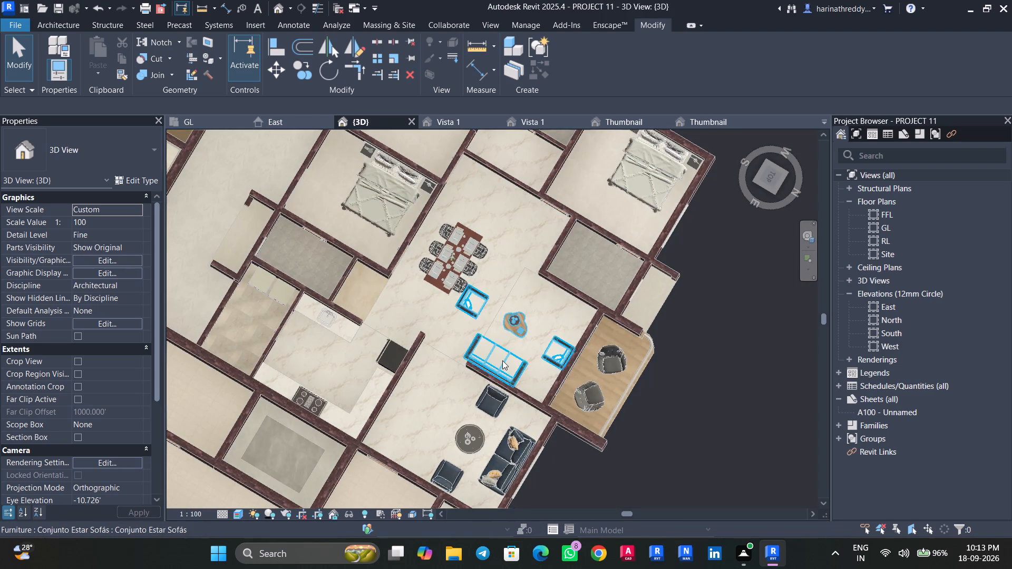
pyautogui.scroll(4, 502, 360)
pyautogui.scroll(-7, 502, 360)
pyautogui.scroll(1, 502, 360)
pyautogui.scroll(-8, 502, 360)
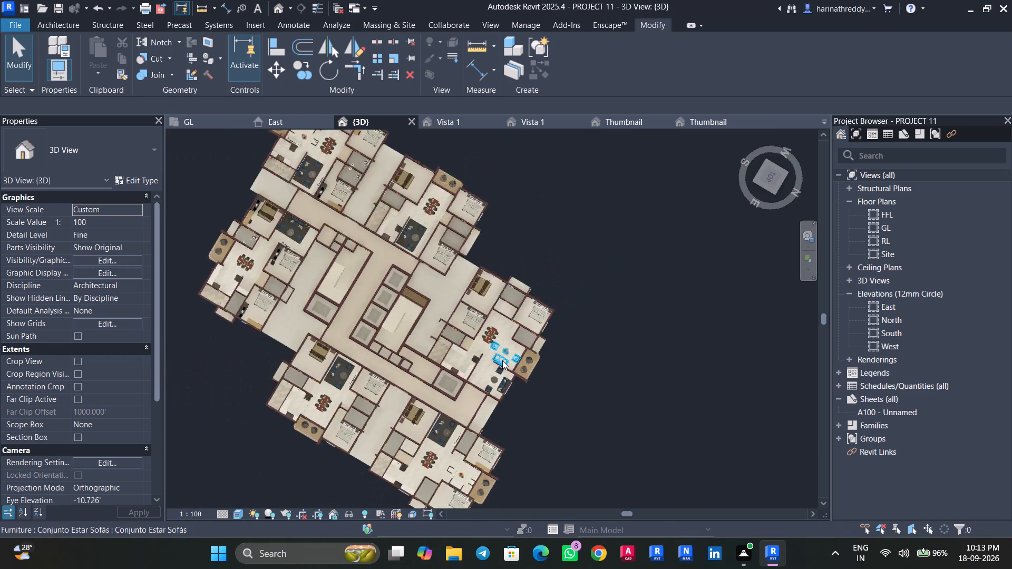
pyautogui.scroll(-5, 502, 360)
pyautogui.scroll(16, 374, 302)
# Examine the WC, grab rails, basin, shower and partition in the 1858 Sft. flat's M.Toilet from several angles in 3D.
pyautogui.scroll(4, 378, 339)
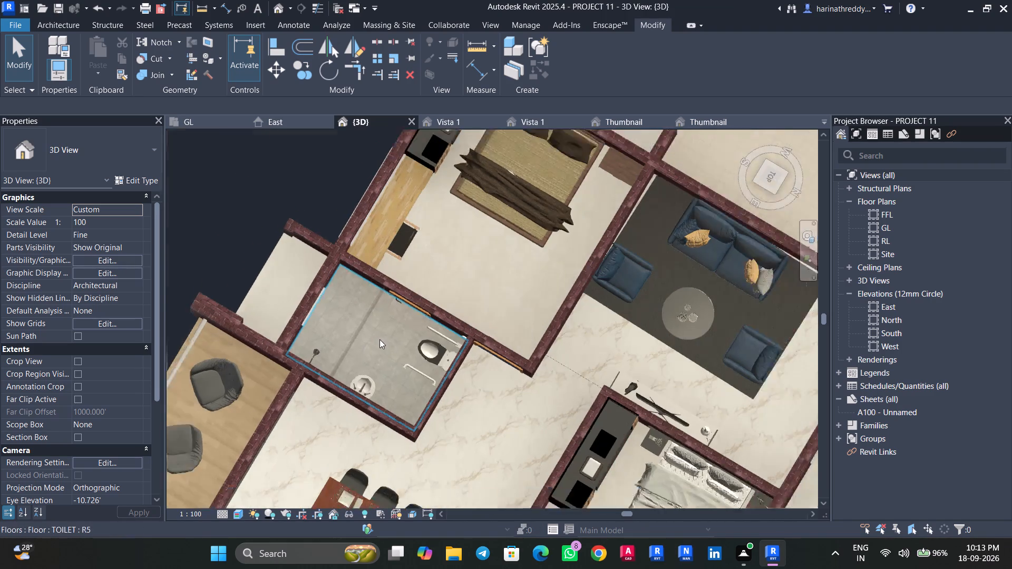
pyautogui.scroll(-2, 310, 351)
pyautogui.scroll(9, 398, 350)
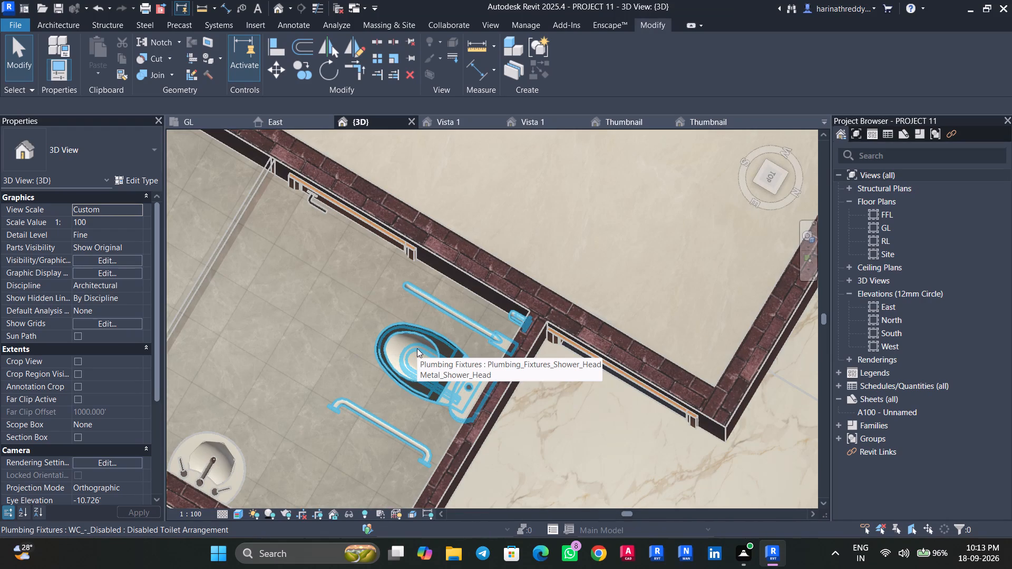
pyautogui.click(417, 348)
pyautogui.scroll(-3, 417, 348)
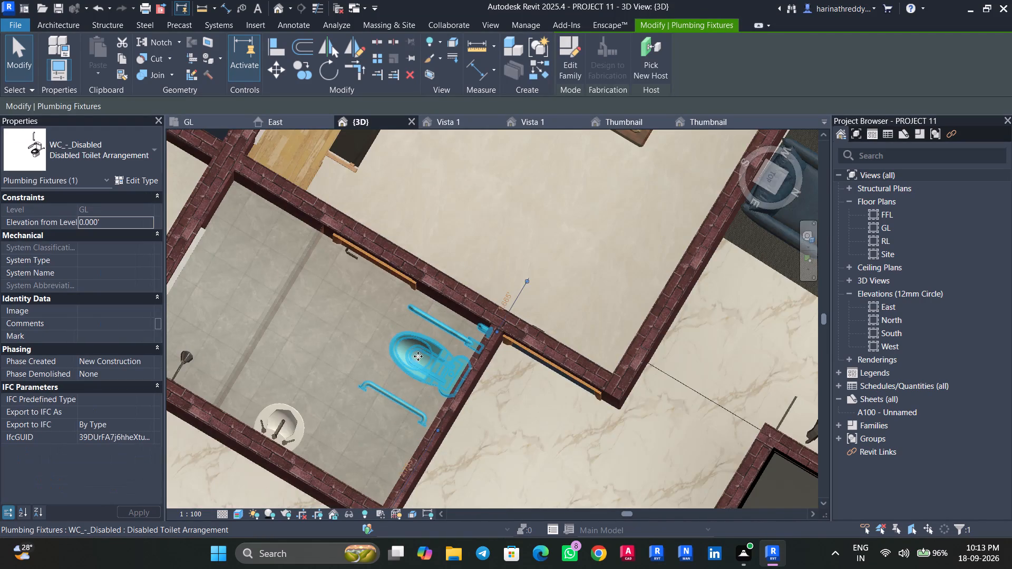
pyautogui.keyDown('shift'); pyautogui.moveTo(425, 355); pyautogui.dragTo(515, 309, button='middle'); pyautogui.keyUp('shift')
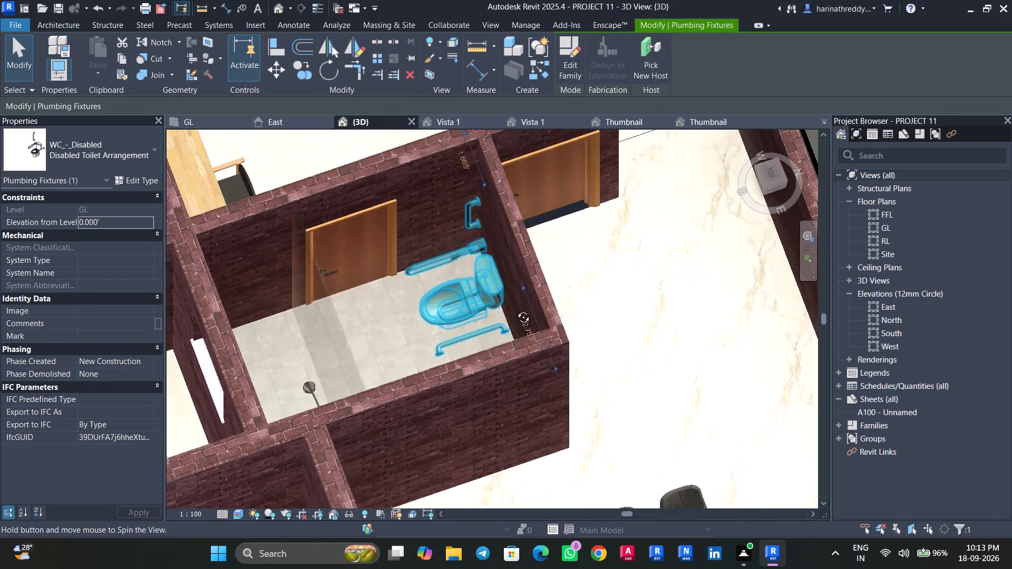
pyautogui.keyDown('shift'); pyautogui.moveTo(515, 309); pyautogui.dragTo(214, 296, button='middle'); pyautogui.keyUp('shift')
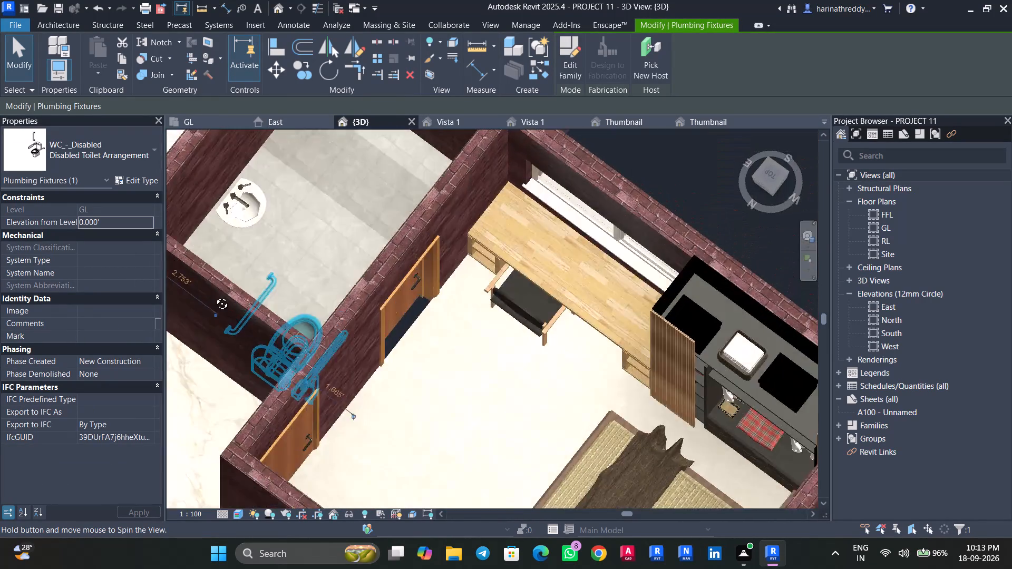
pyautogui.keyDown('shift'); pyautogui.moveTo(214, 296); pyautogui.dragTo(278, 230, button='middle'); pyautogui.keyUp('shift')
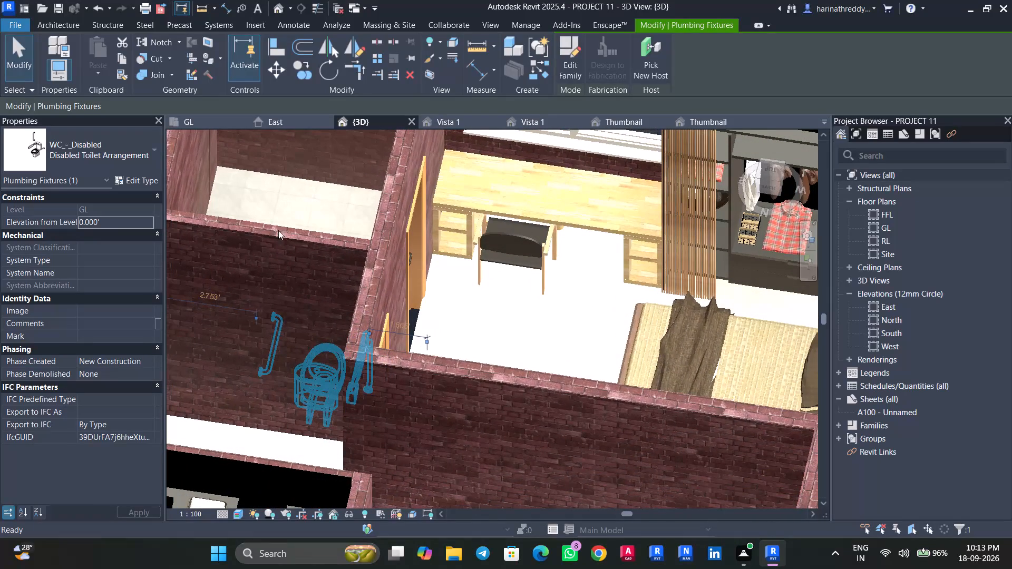
pyautogui.scroll(-13, 295, 281)
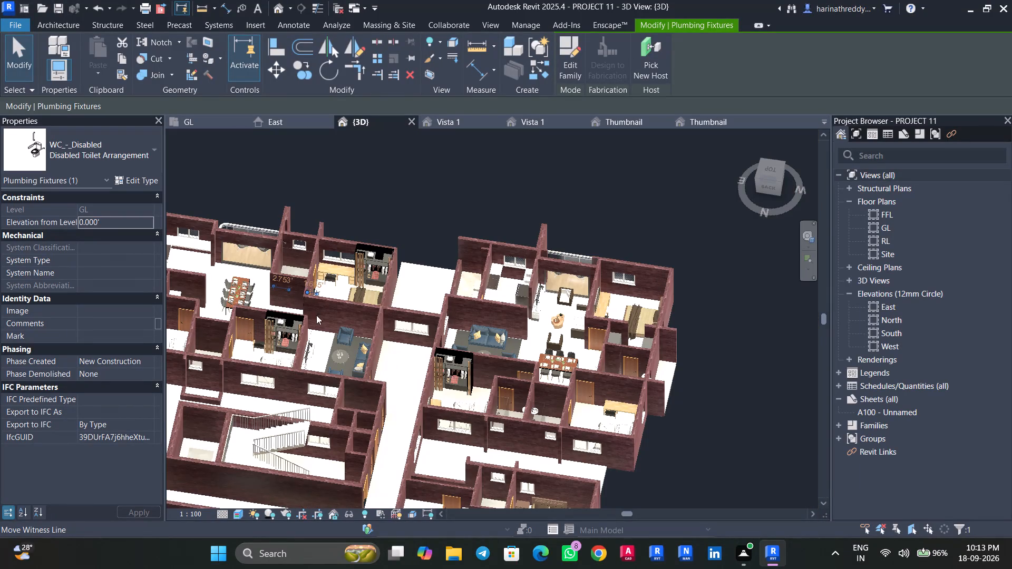
pyautogui.press('Escape')
pyautogui.press('Escape')
pyautogui.press('Escape')
# Look over the 1858 Sft. flat's kitchen, utility, bedrooms and remaining toilets in 3D.
pyautogui.scroll(-3, 695, 411)
pyautogui.moveTo(690, 449); pyautogui.dragTo(767, 447, button='middle')
pyautogui.scroll(8, 458, 307)
pyautogui.keyDown('shift'); pyautogui.moveTo(290, 337); pyautogui.dragTo(402, 444, button='middle'); pyautogui.keyUp('shift')
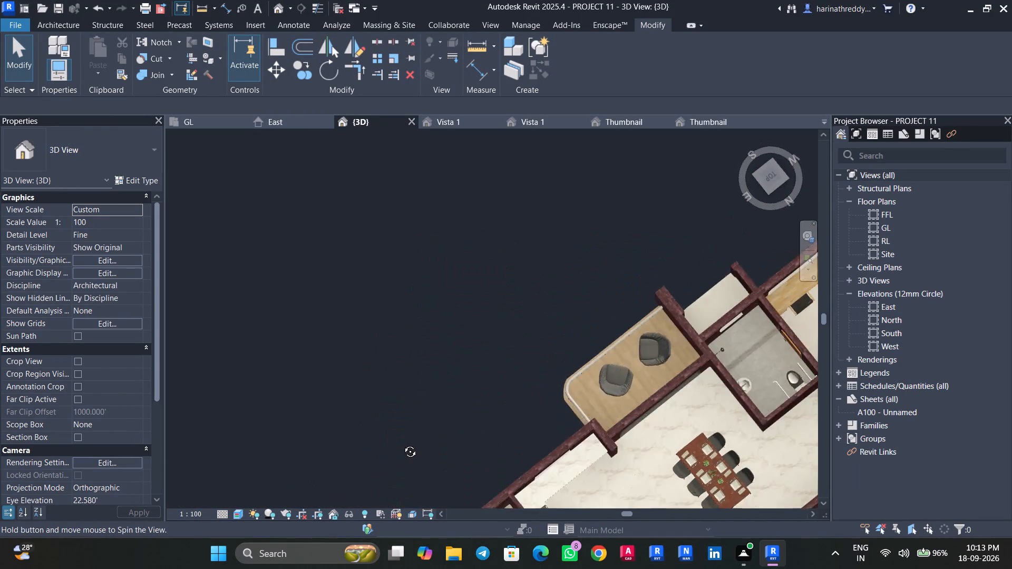
pyautogui.keyDown('shift'); pyautogui.moveTo(402, 444); pyautogui.dragTo(480, 420, button='middle'); pyautogui.keyUp('shift')
pyautogui.keyDown('shift'); pyautogui.scroll(1, 480, 420); pyautogui.keyUp('shift')
pyautogui.scroll(-14, 523, 399)
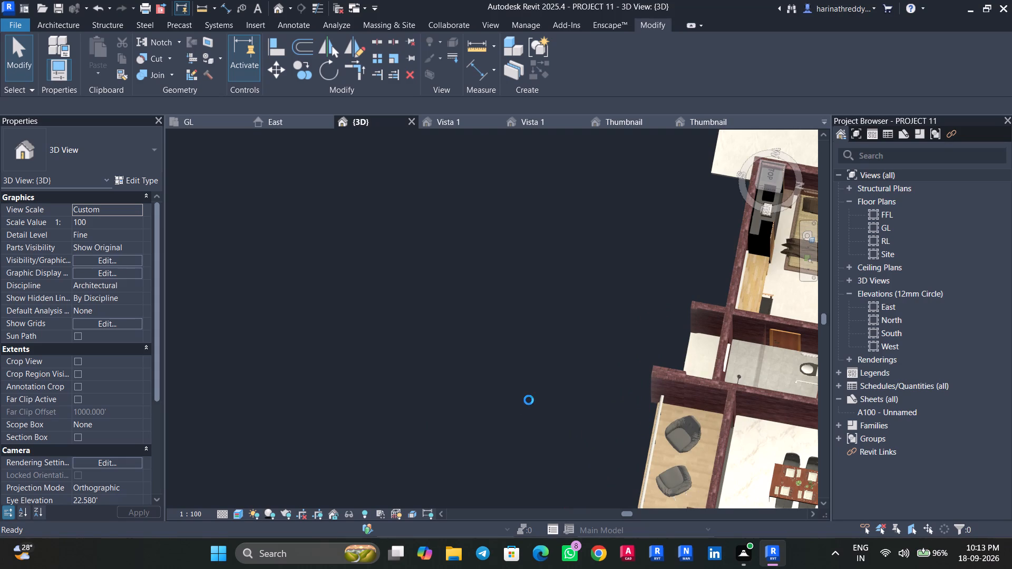
pyautogui.moveTo(526, 400); pyautogui.dragTo(476, 382, button='middle')
pyautogui.scroll(15, 523, 421)
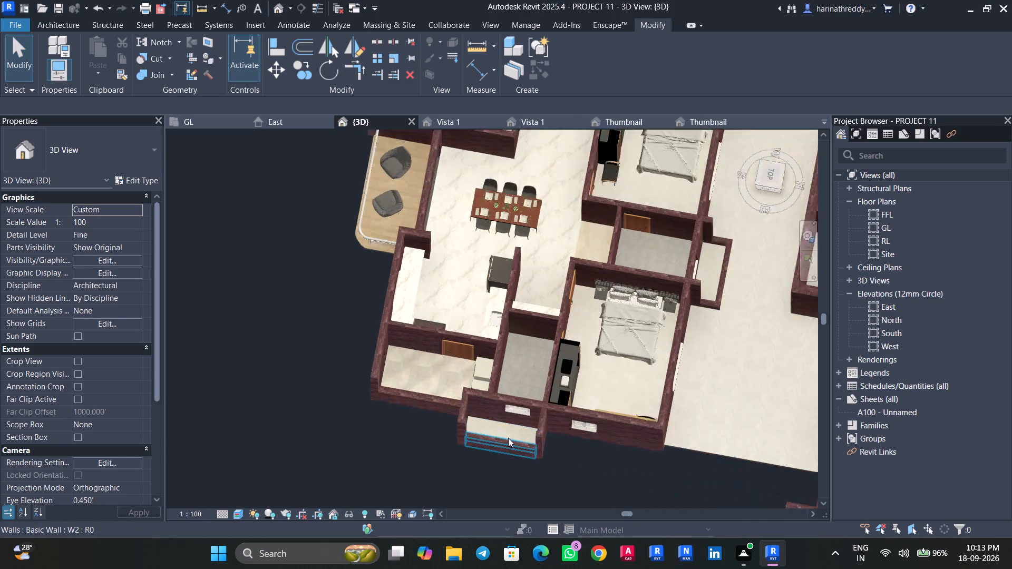
pyautogui.keyDown('shift'); pyautogui.moveTo(440, 456); pyautogui.dragTo(443, 511, button='middle'); pyautogui.keyUp('shift')
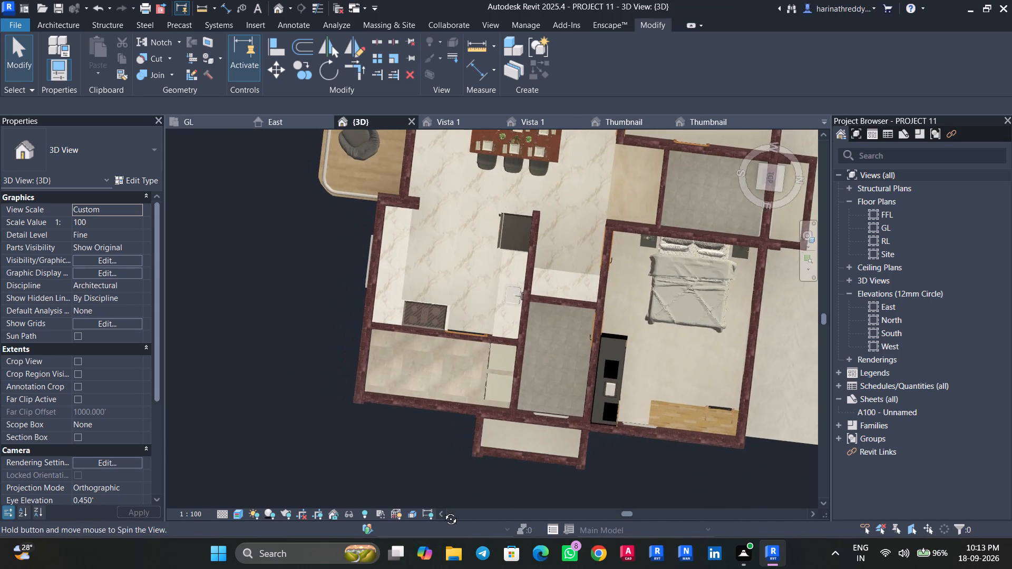
pyautogui.keyDown('shift'); pyautogui.moveTo(443, 511); pyautogui.dragTo(468, 429, button='middle'); pyautogui.keyUp('shift')
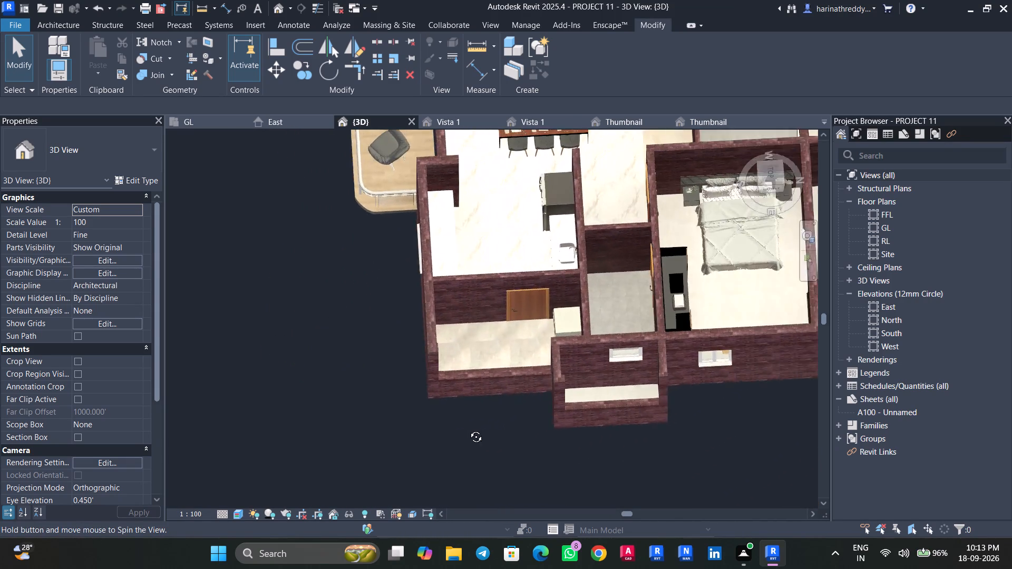
pyautogui.keyDown('shift'); pyautogui.moveTo(468, 429); pyautogui.dragTo(459, 437, button='middle'); pyautogui.keyUp('shift')
# On the GL plan, draw an L-shaped Curtain_Wall-Empty partition, about 3.9 ft by 3 ft, along Toilet-1's drawn shower lines in the 1858 Sft. flat.
pyautogui.click(189, 122)
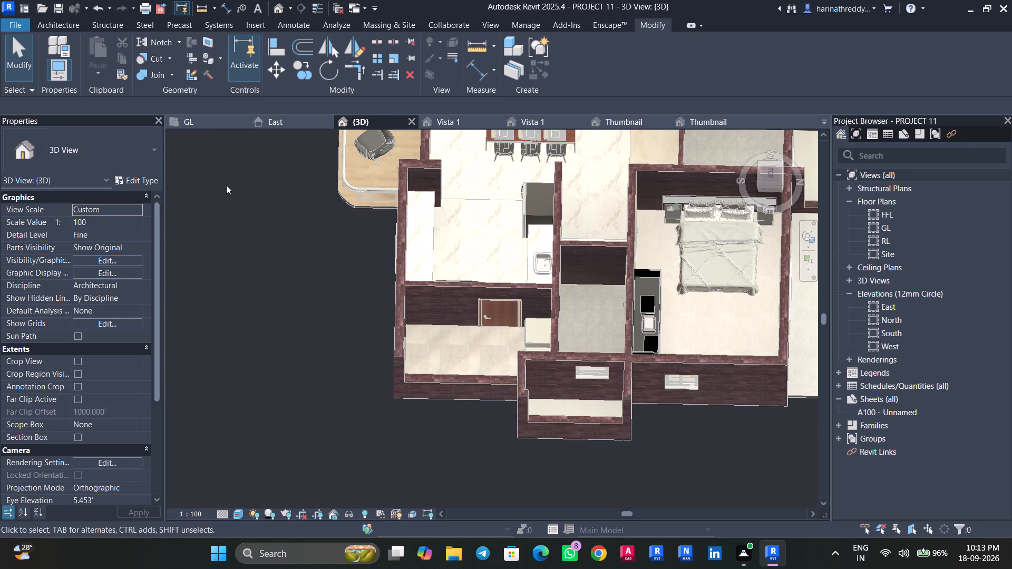
pyautogui.click(205, 123)
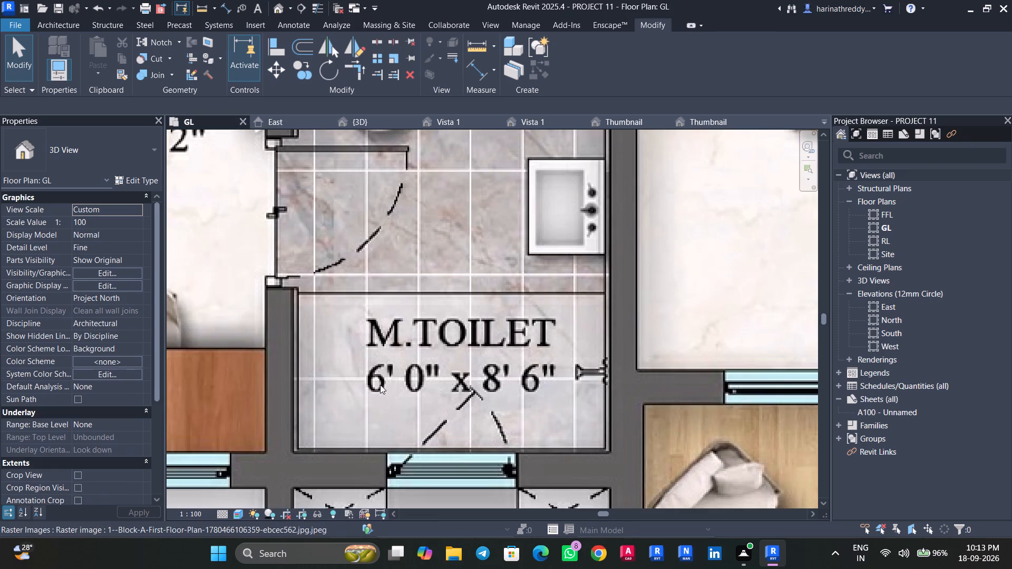
pyautogui.scroll(-12, 400, 374)
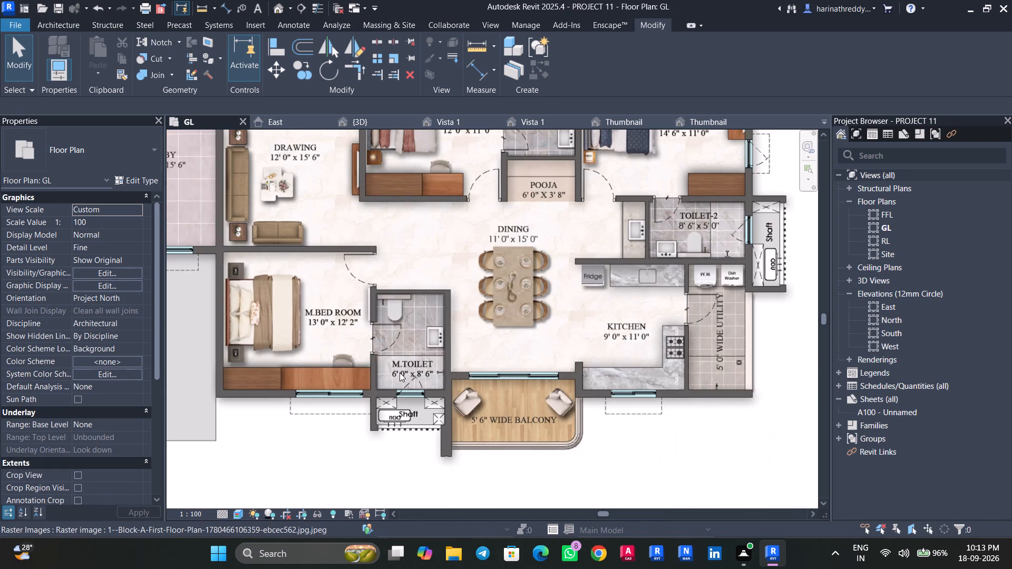
pyautogui.scroll(-4, 602, 400)
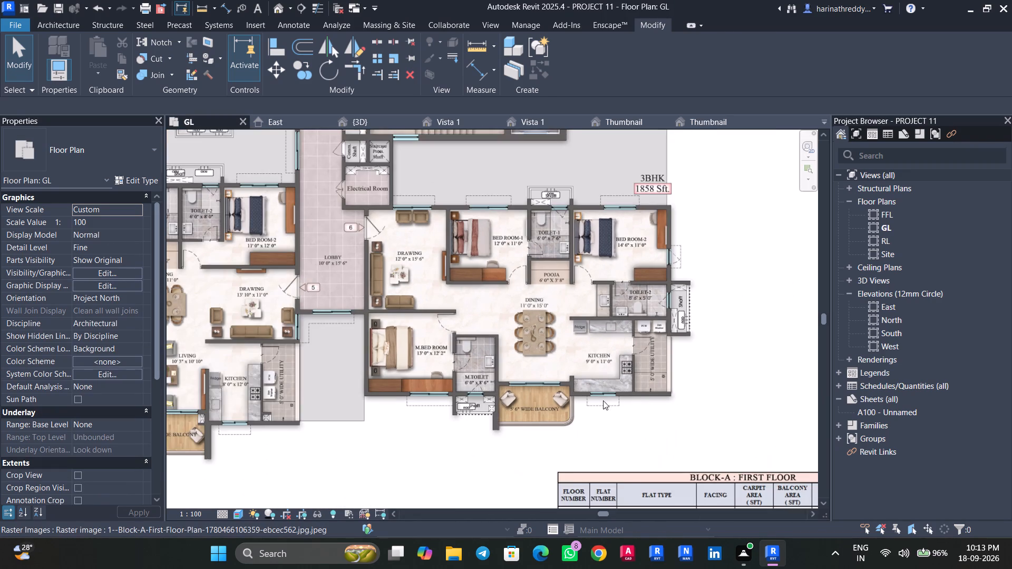
pyautogui.scroll(3, 509, 348)
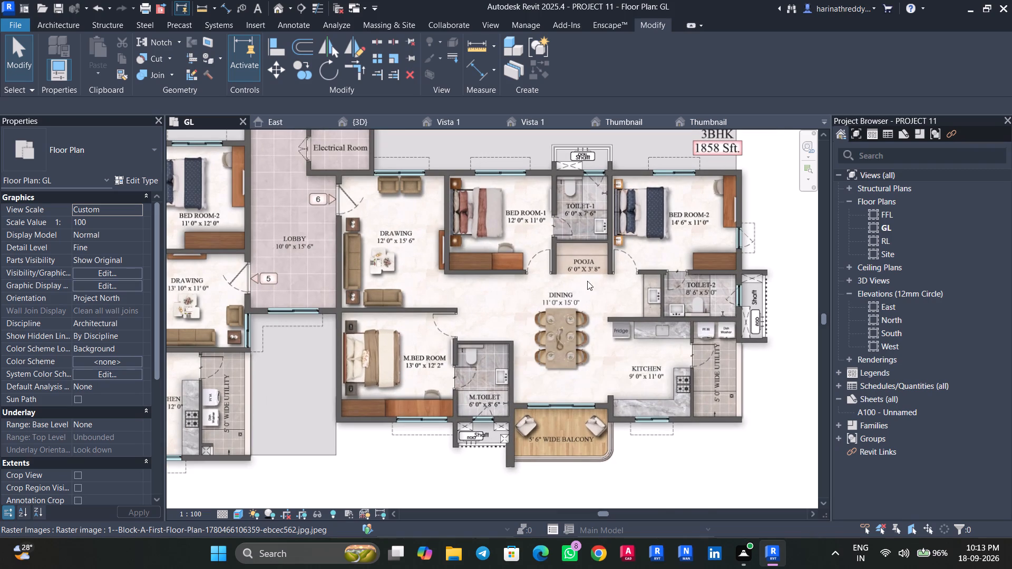
pyautogui.scroll(6, 597, 204)
pyautogui.moveTo(597, 209); pyautogui.dragTo(578, 307, button='middle')
pyautogui.write('wa')
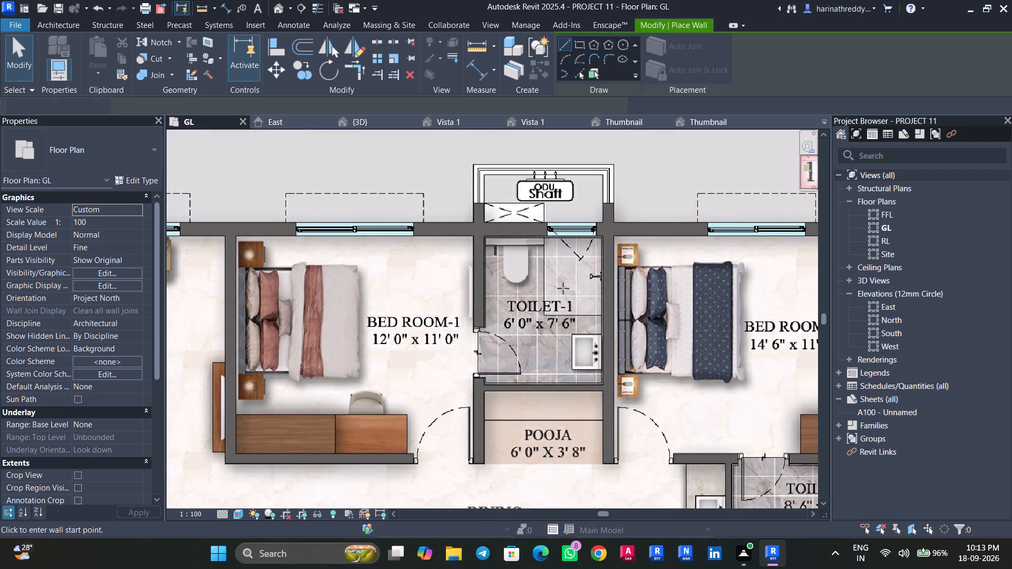
pyautogui.scroll(5, 548, 251)
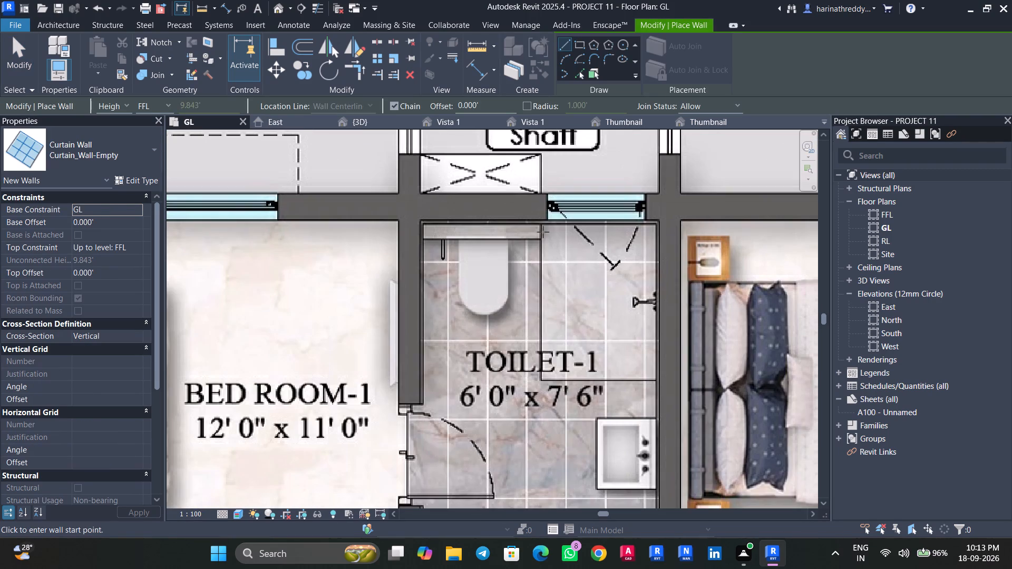
pyautogui.click(539, 225)
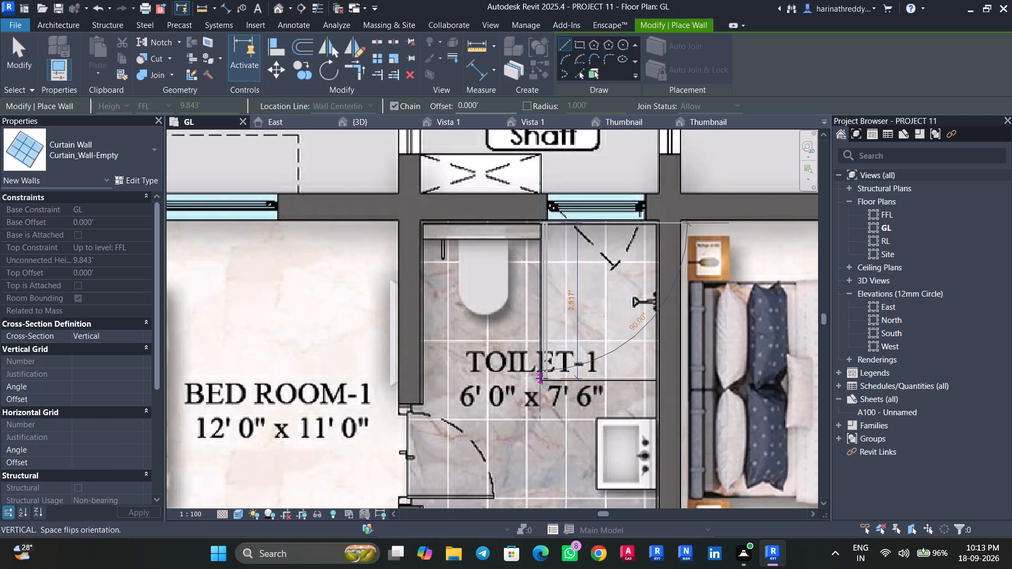
pyautogui.click(541, 378)
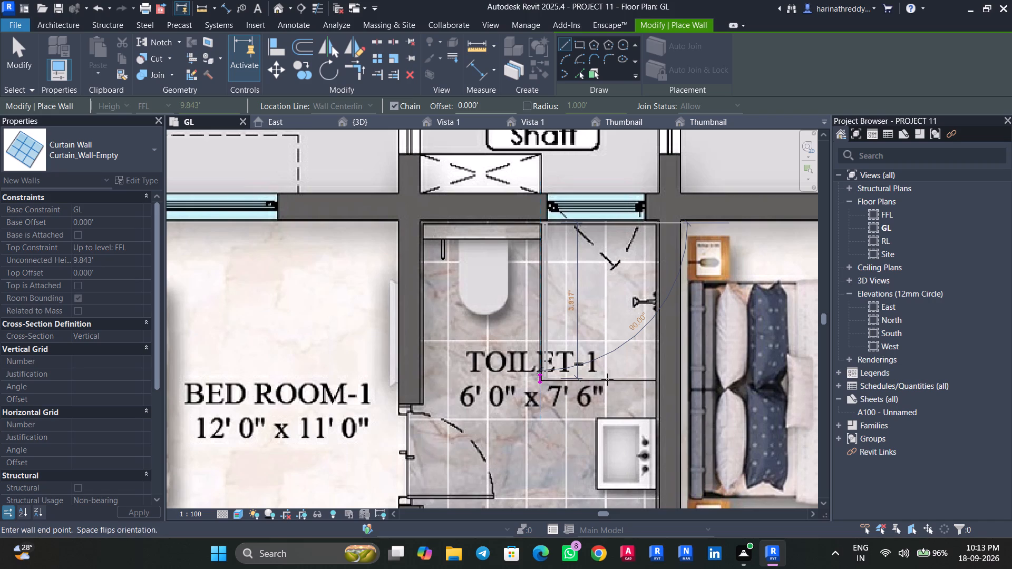
pyautogui.click(654, 379)
pyautogui.press('Escape')
pyautogui.press('Escape')
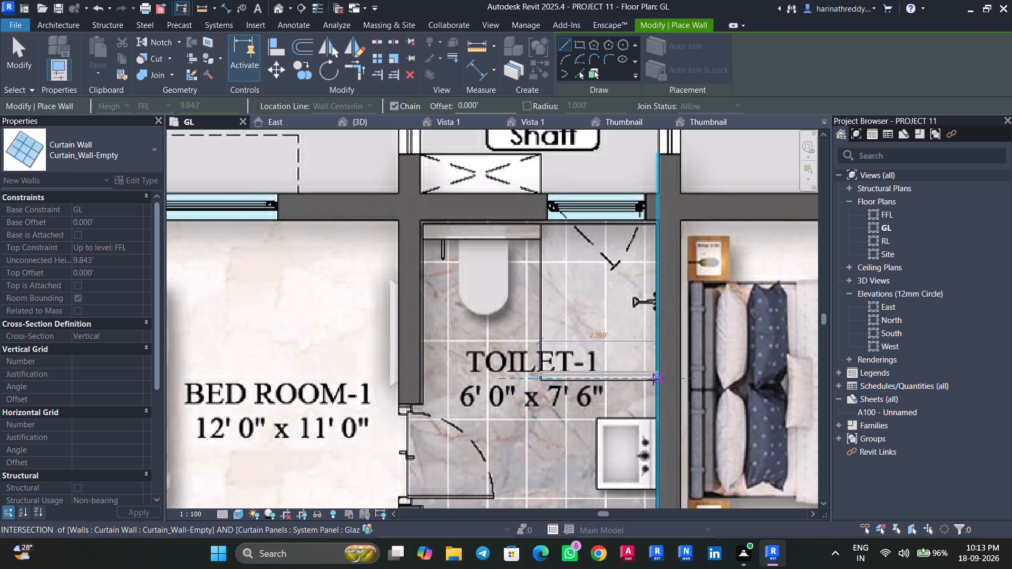
pyautogui.press('Escape')
pyautogui.press('Escape')
pyautogui.press('Escape')
pyautogui.press('Escape')
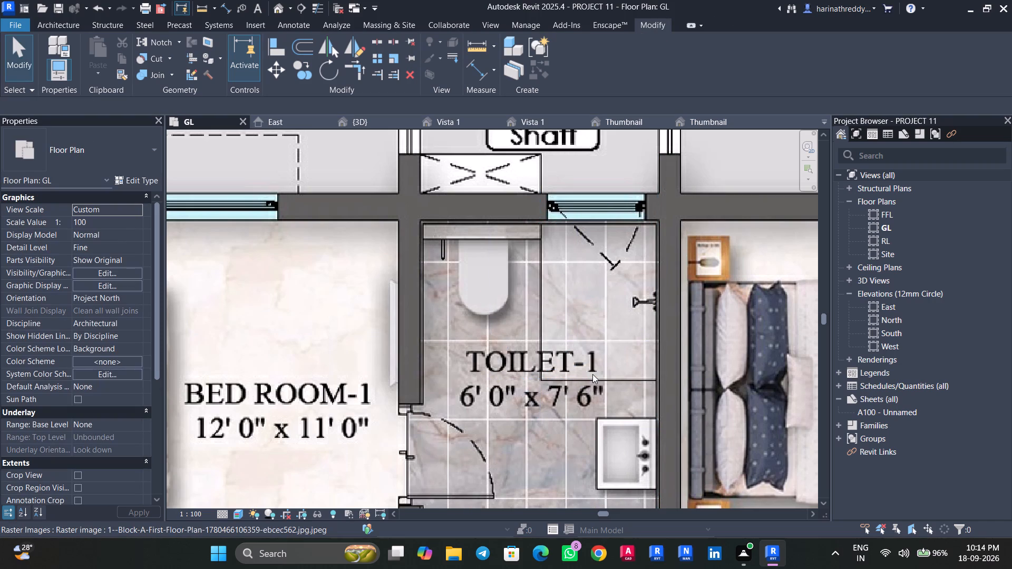
pyautogui.press('Tab')
pyautogui.press('Tab')
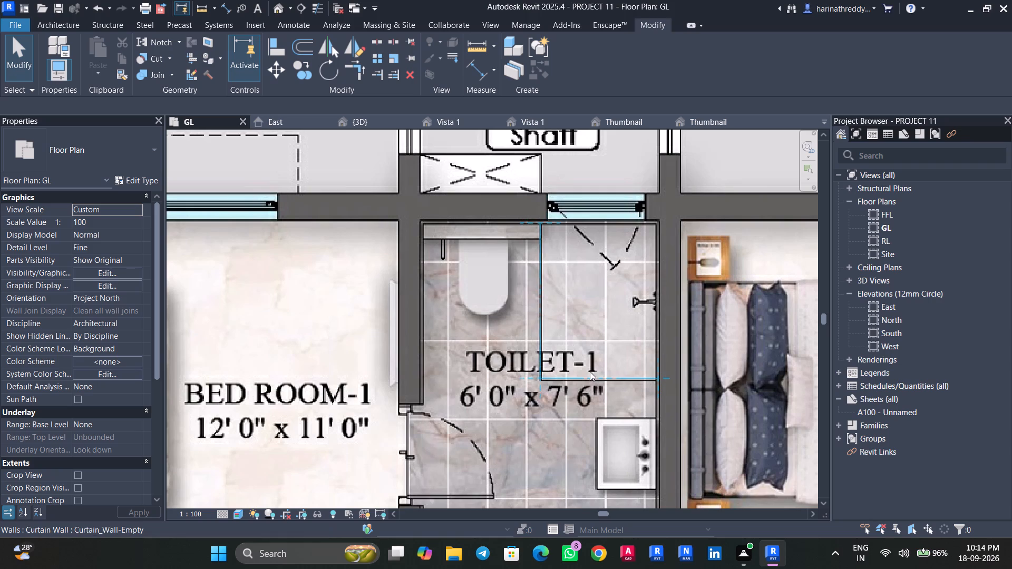
pyautogui.press('Escape')
pyautogui.press('Escape')
pyautogui.press('Escape')
# Place a Metal_Shower_Head at 4' elevation from level over Toilet-1's drawn shower on the Bed Room-2 side wall, turned to face into the room.
pyautogui.scroll(-7, 565, 409)
pyautogui.scroll(3, 566, 417)
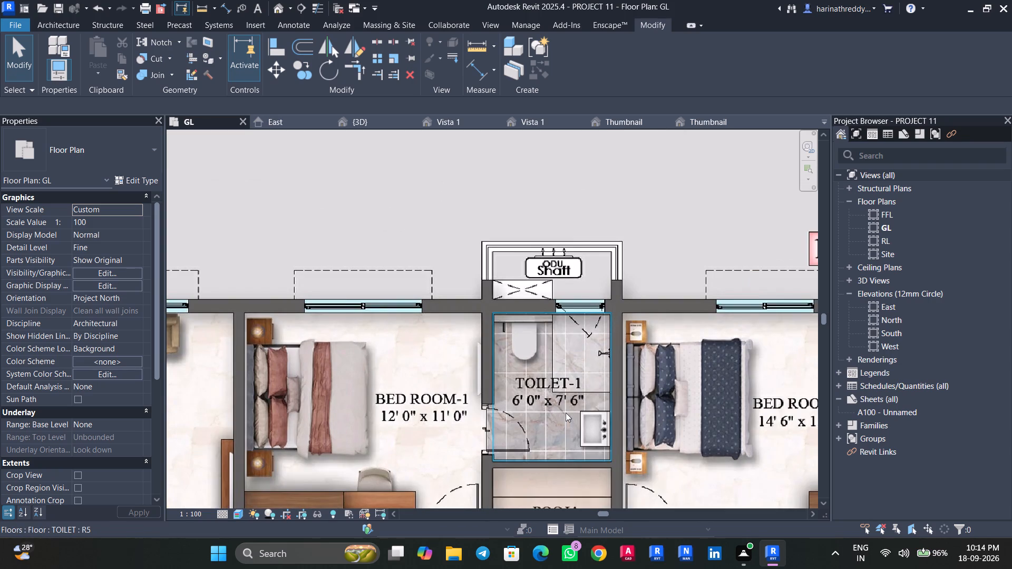
pyautogui.write('cm')
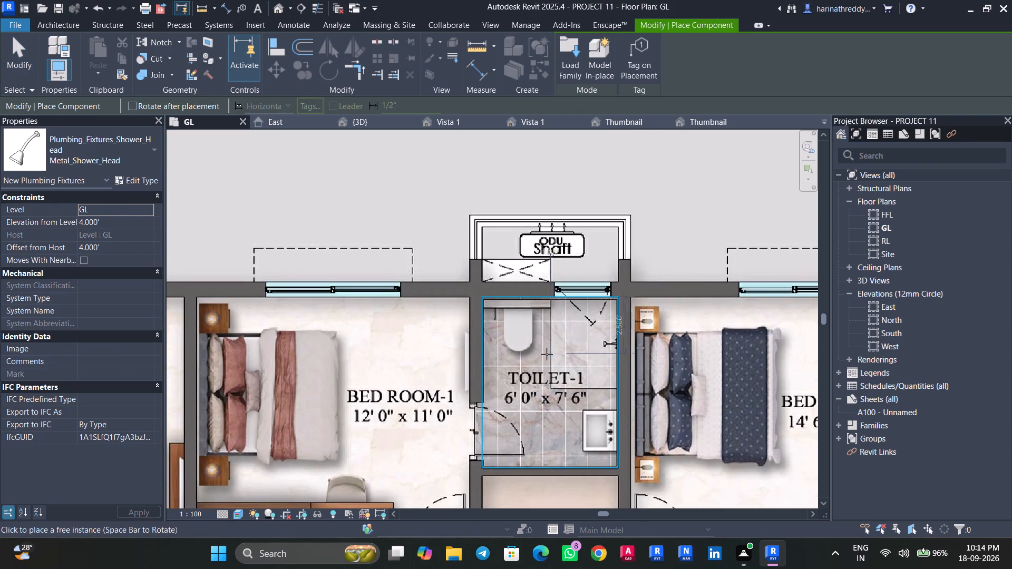
pyautogui.scroll(5, 603, 347)
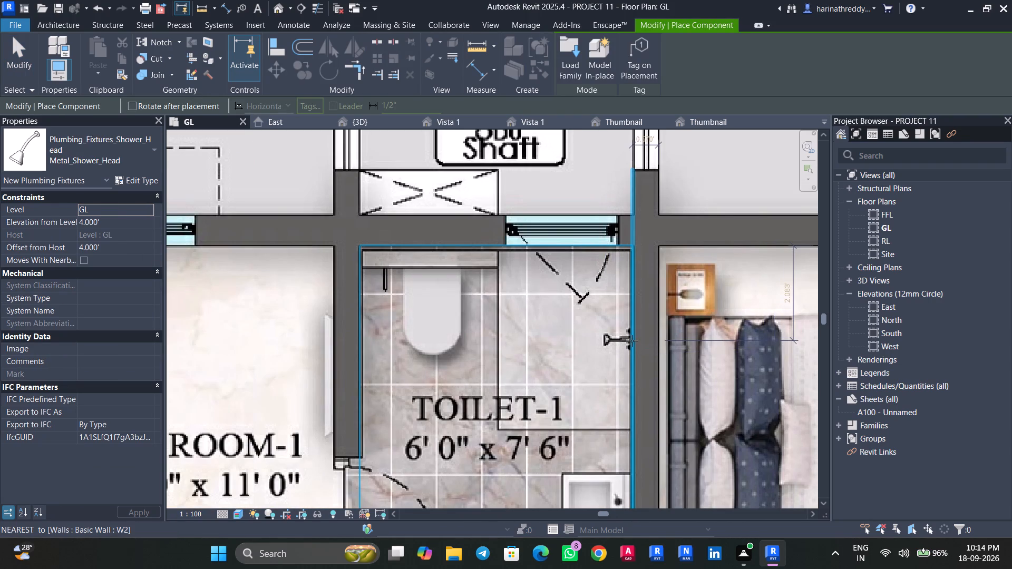
pyautogui.press('space')
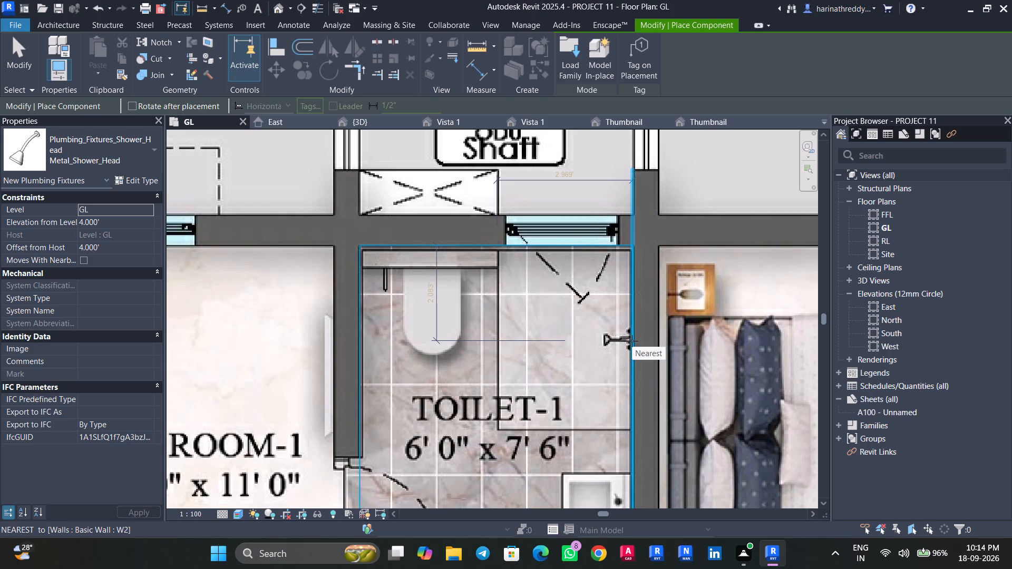
pyautogui.press('space')
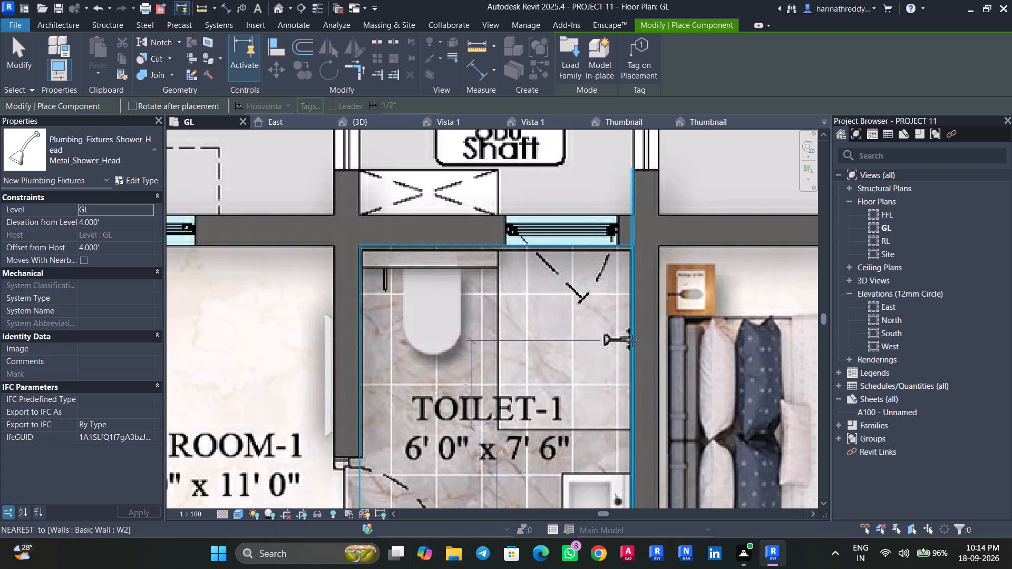
pyautogui.click(632, 341)
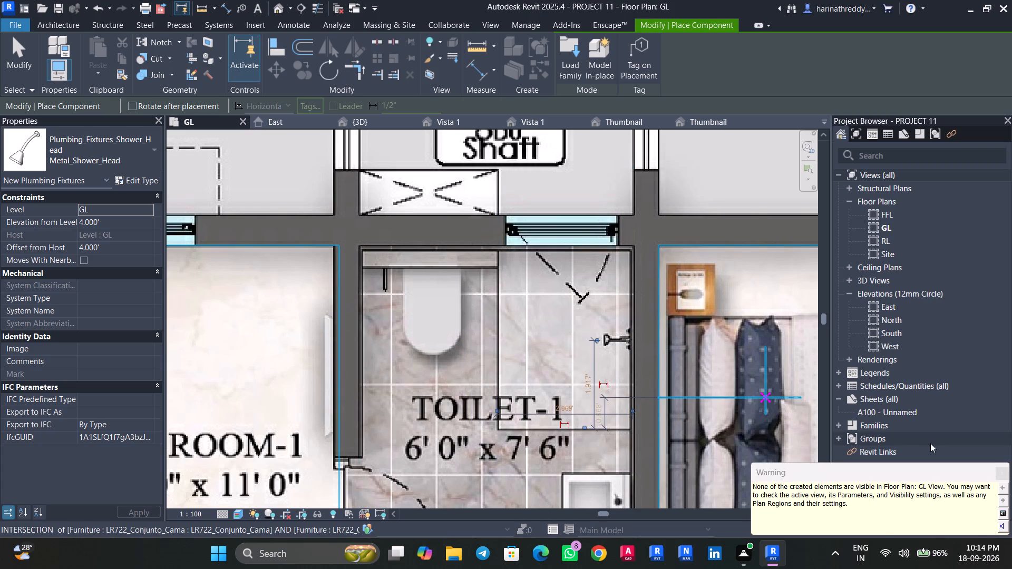
pyautogui.click(998, 474)
pyautogui.press('Escape')
pyautogui.press('Escape')
pyautogui.press('Escape')
pyautogui.press('Escape')
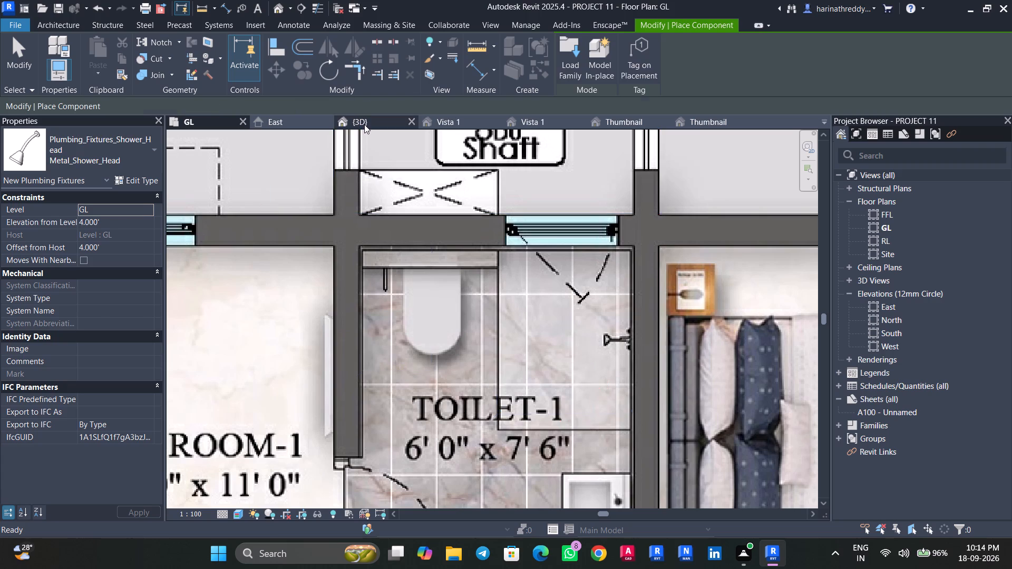
# In the 3D view, rotate the Metal_Shower_Head on Toilet-1's Bed Room-2 side wall in the 1858 Sft. flat by three turns.
pyautogui.click(364, 124)
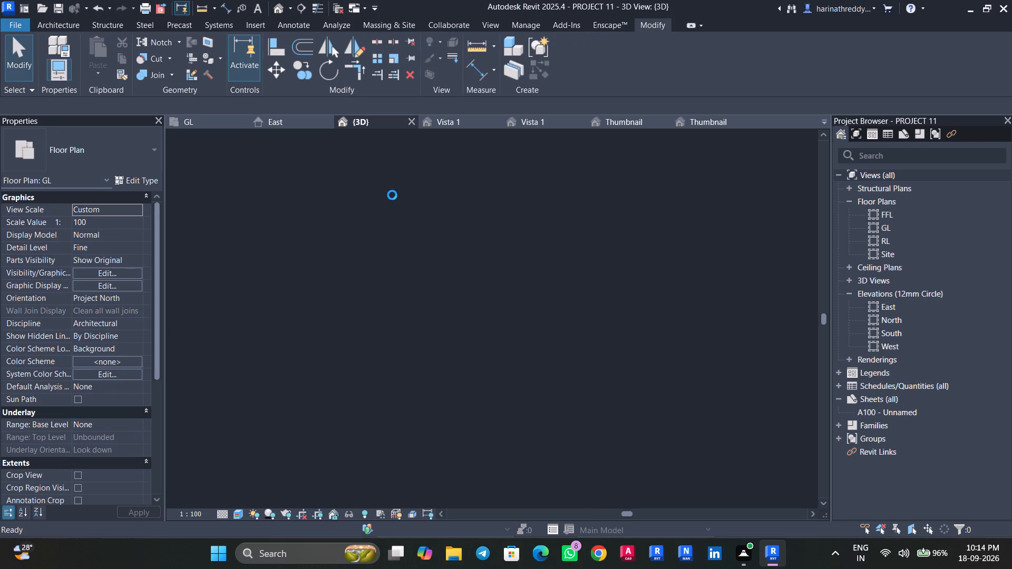
pyautogui.scroll(-11, 396, 359)
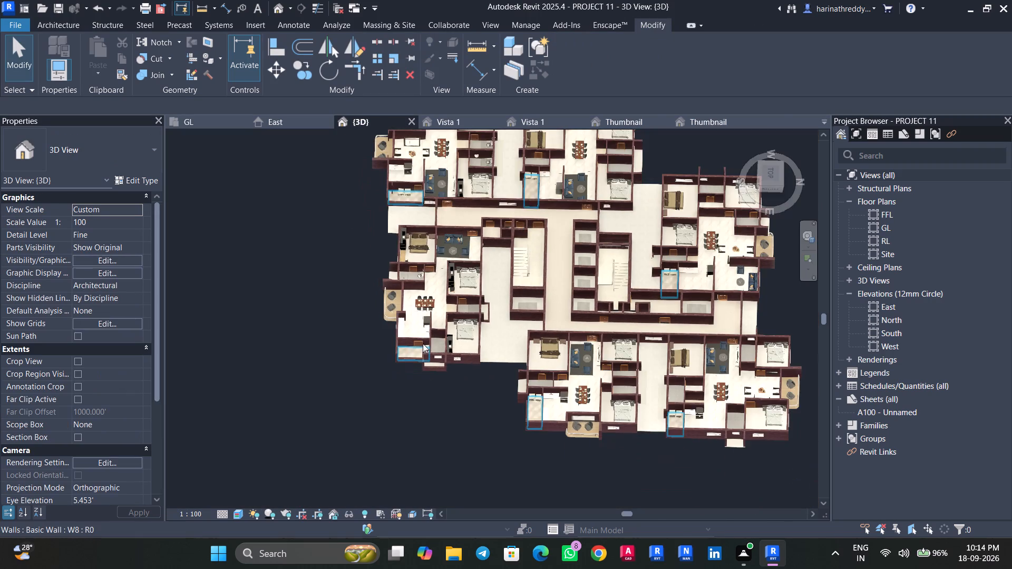
pyautogui.keyDown('shift'); pyautogui.moveTo(445, 391); pyautogui.dragTo(554, 367, button='middle'); pyautogui.keyUp('shift')
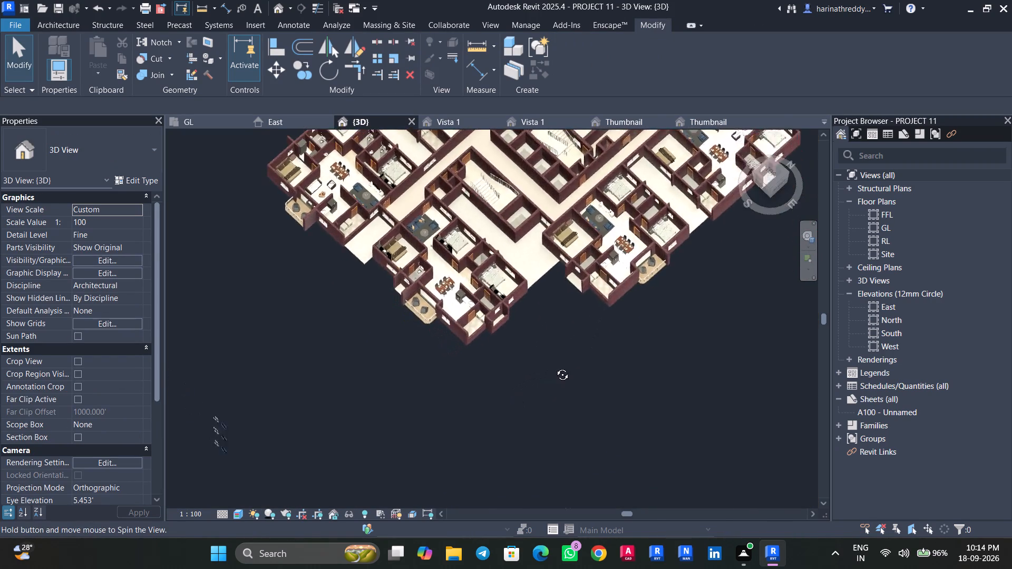
pyautogui.keyDown('shift'); pyautogui.moveTo(554, 367); pyautogui.dragTo(579, 280, button='middle'); pyautogui.keyUp('shift')
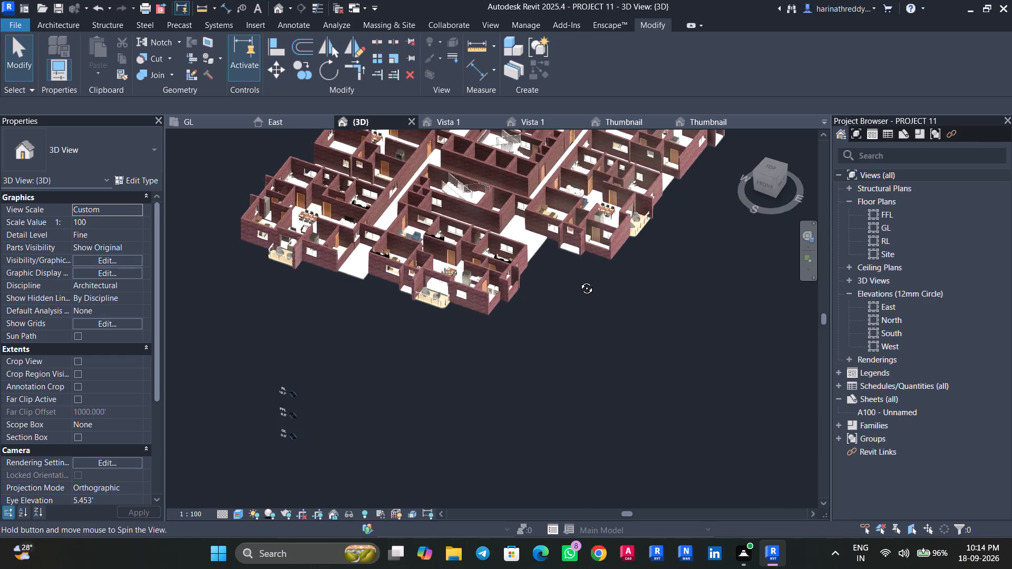
pyautogui.keyDown('shift'); pyautogui.moveTo(579, 280); pyautogui.dragTo(585, 287, button='middle'); pyautogui.keyUp('shift')
pyautogui.scroll(10, 460, 228)
pyautogui.scroll(-1, 475, 234)
pyautogui.scroll(1, 475, 234)
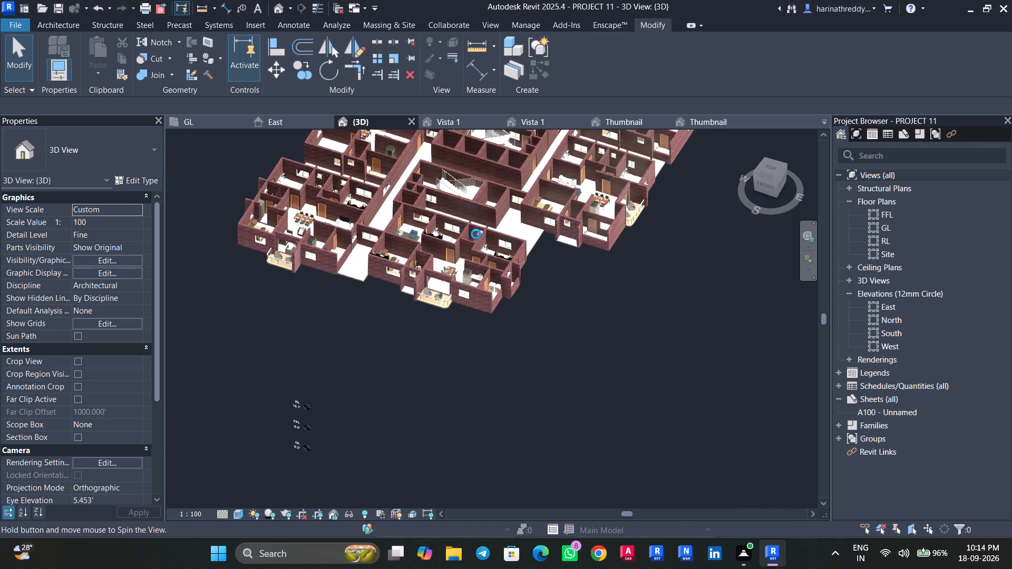
pyautogui.scroll(10, 476, 236)
pyautogui.scroll(-5, 517, 278)
pyautogui.keyDown('shift'); pyautogui.moveTo(534, 325); pyautogui.dragTo(570, 328, button='middle'); pyautogui.keyUp('shift')
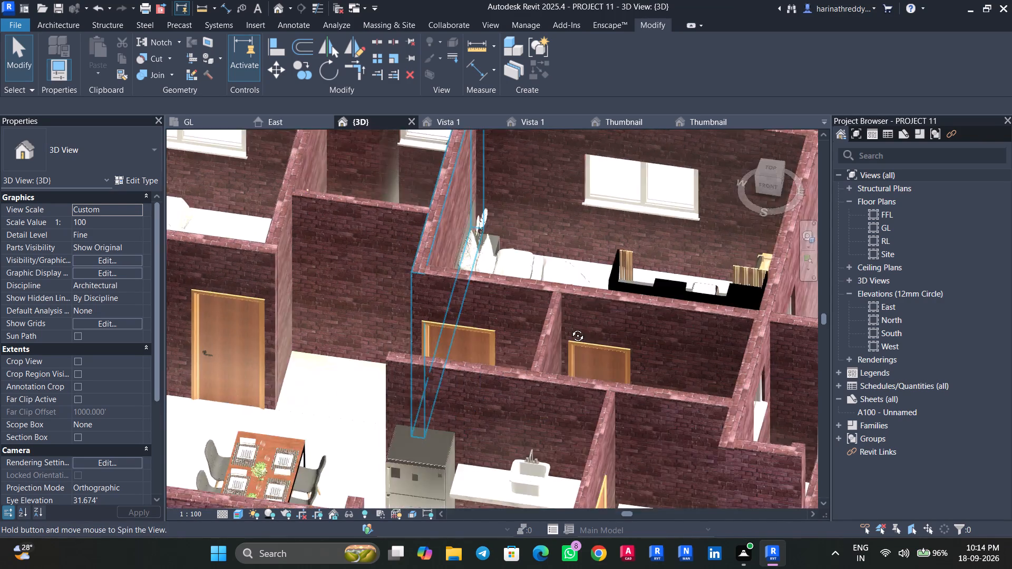
pyautogui.keyDown('shift'); pyautogui.moveTo(570, 328); pyautogui.dragTo(587, 305, button='middle'); pyautogui.keyUp('shift')
pyautogui.scroll(-10, 557, 318)
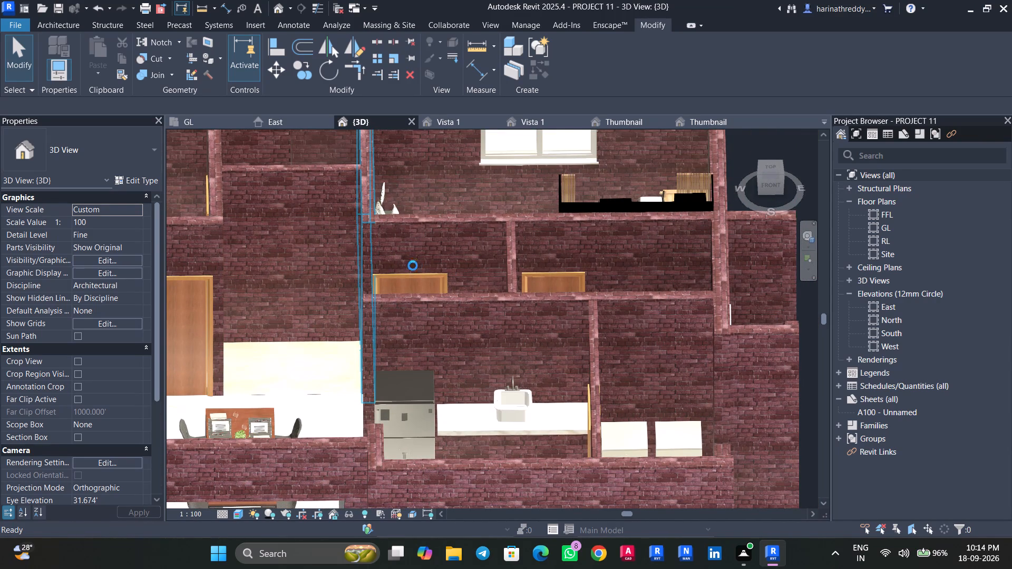
pyautogui.moveTo(335, 299); pyautogui.dragTo(352, 402, button='middle')
pyautogui.scroll(3, 474, 367)
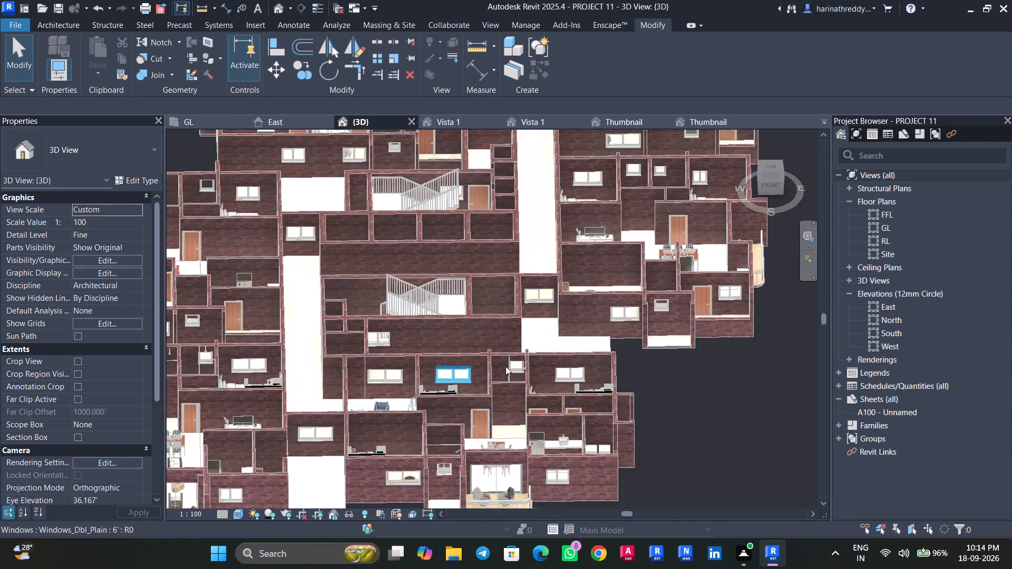
pyautogui.scroll(8, 505, 366)
pyautogui.keyDown('shift'); pyautogui.moveTo(572, 363); pyautogui.dragTo(566, 488, button='middle'); pyautogui.keyUp('shift')
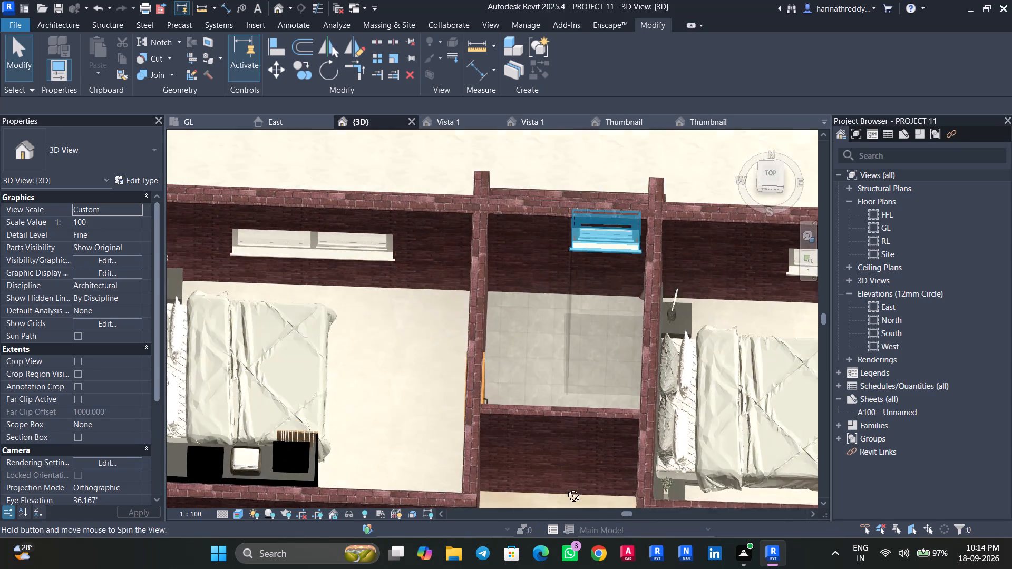
pyautogui.keyDown('shift'); pyautogui.moveTo(566, 488); pyautogui.dragTo(595, 426, button='middle'); pyautogui.keyUp('shift')
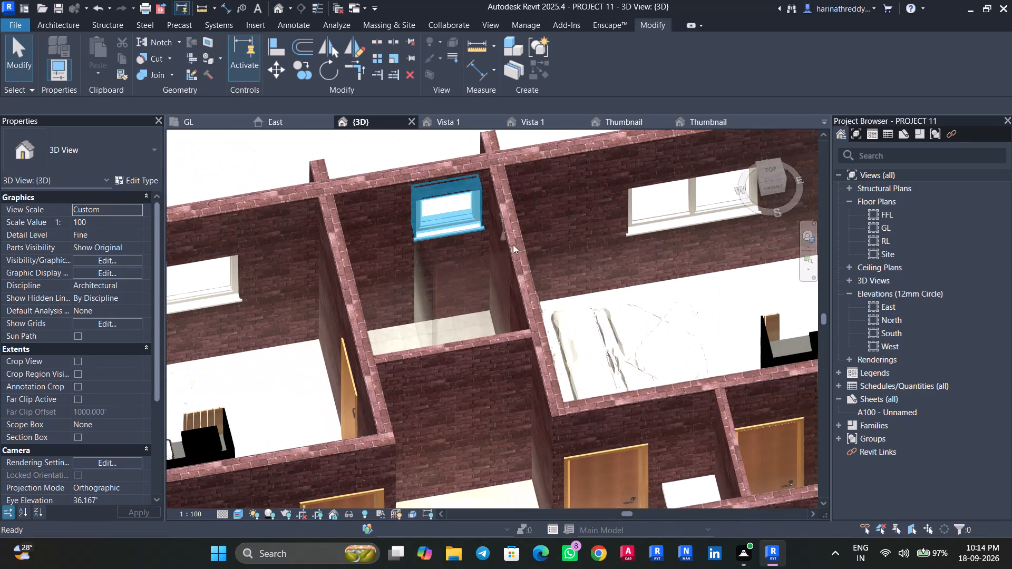
pyautogui.scroll(10, 475, 225)
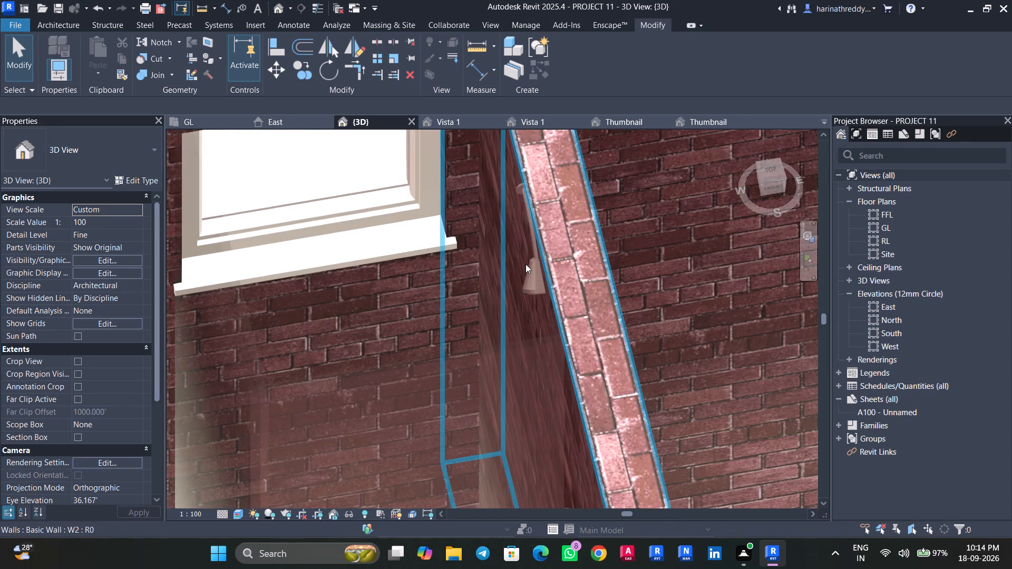
pyautogui.click(531, 272)
pyautogui.press('space')
pyautogui.press('space')
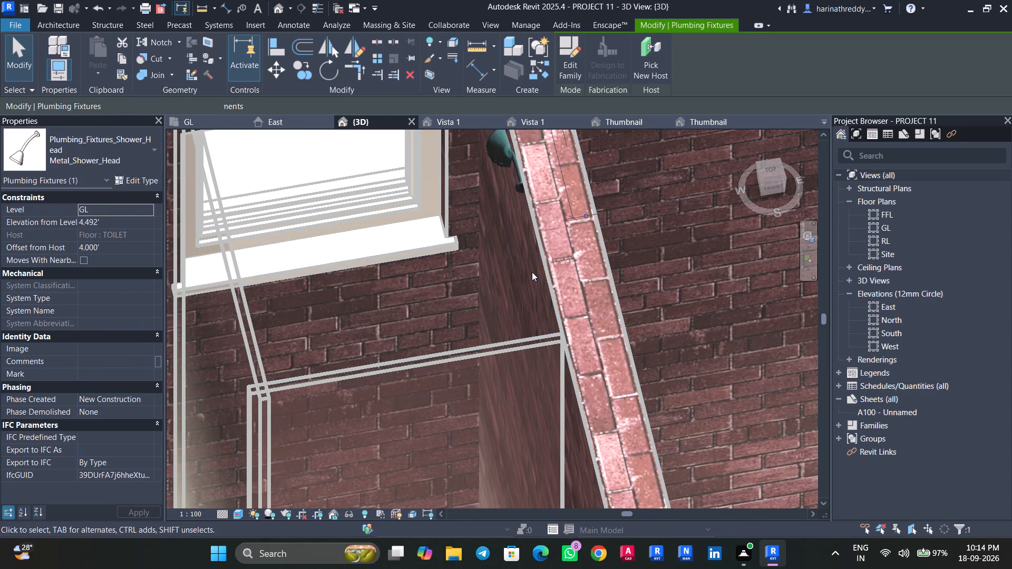
pyautogui.press('space')
pyautogui.press('Escape')
pyautogui.scroll(-15, 437, 273)
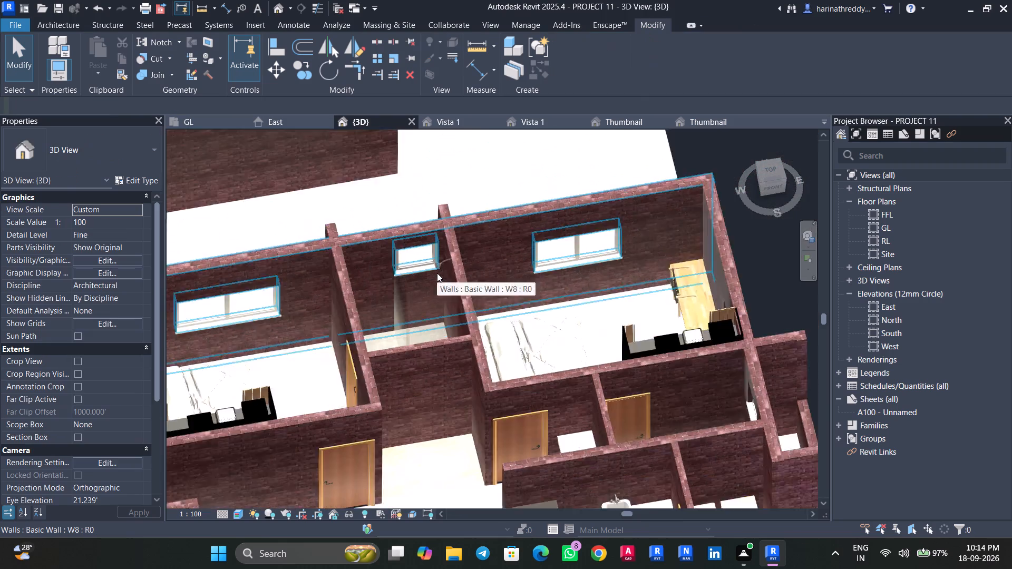
pyautogui.scroll(-2, 437, 273)
# On the GL plan, move the WC_-_Disabled arrangement from M.Toilet to Toilet-1's window wall at the drawn WC, with Constrain off and Disjoin on.
pyautogui.click(205, 126)
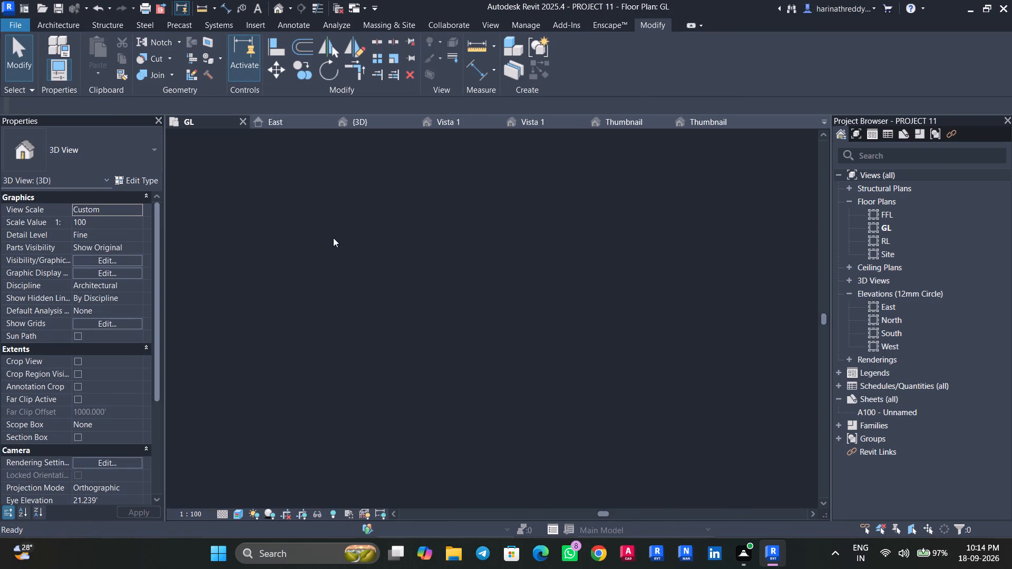
pyautogui.scroll(-8, 521, 347)
pyautogui.moveTo(502, 370); pyautogui.dragTo(492, 207, button='middle')
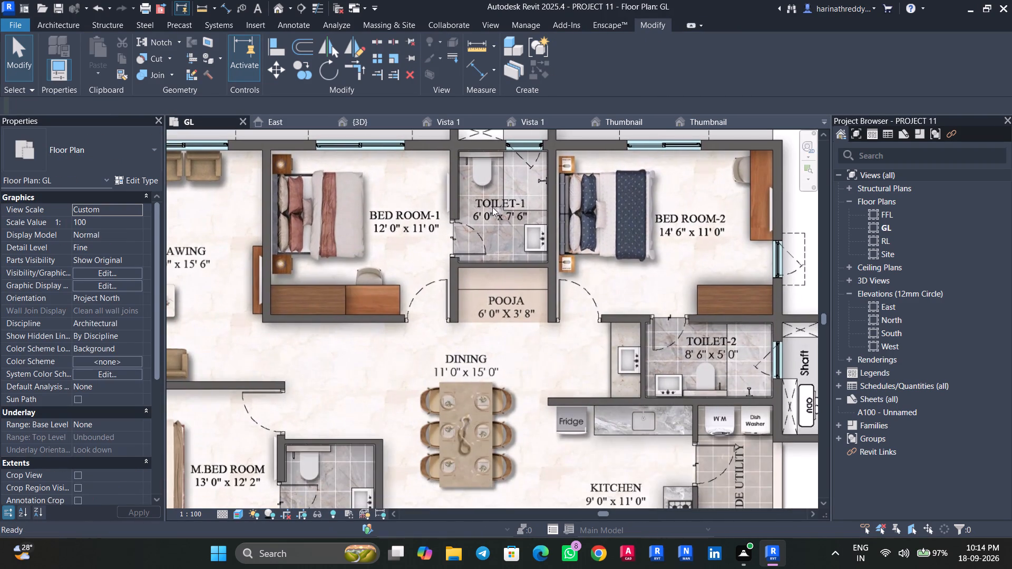
pyautogui.moveTo(492, 207); pyautogui.dragTo(492, 207, button='middle')
pyautogui.scroll(-3, 451, 341)
pyautogui.moveTo(460, 357); pyautogui.dragTo(524, 360, button='middle')
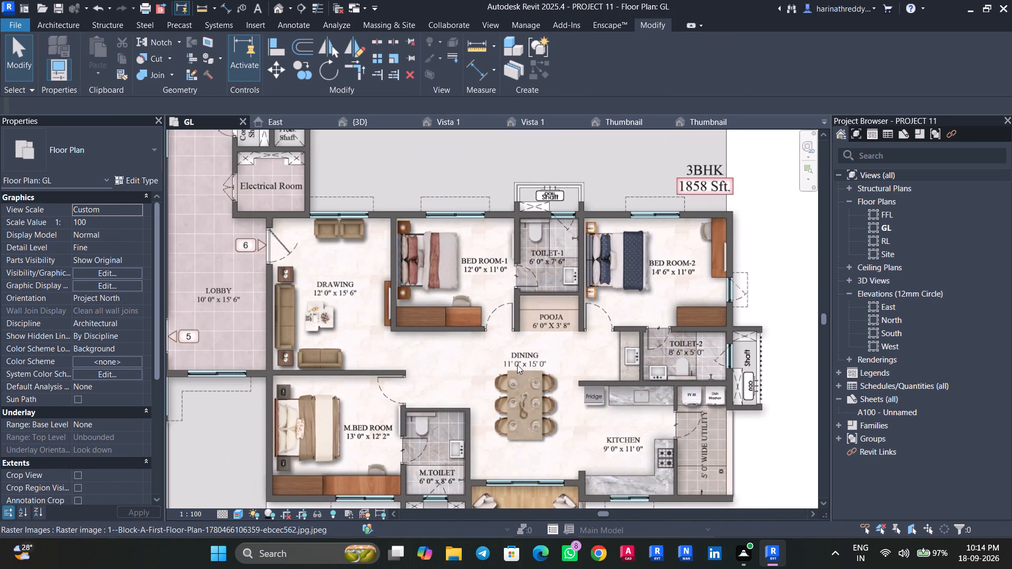
pyautogui.press('Tab')
pyautogui.click(424, 424)
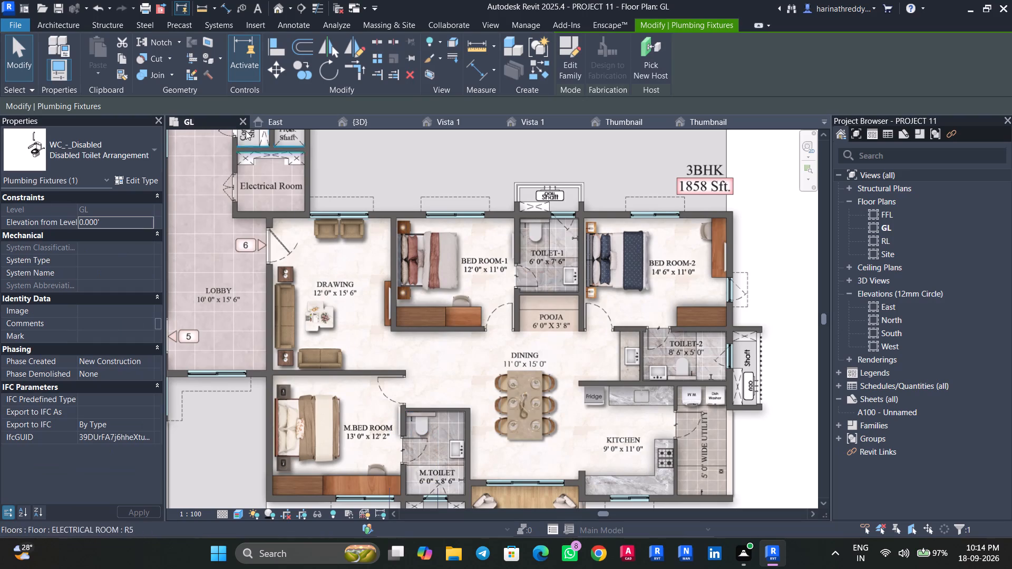
pyautogui.click(274, 78)
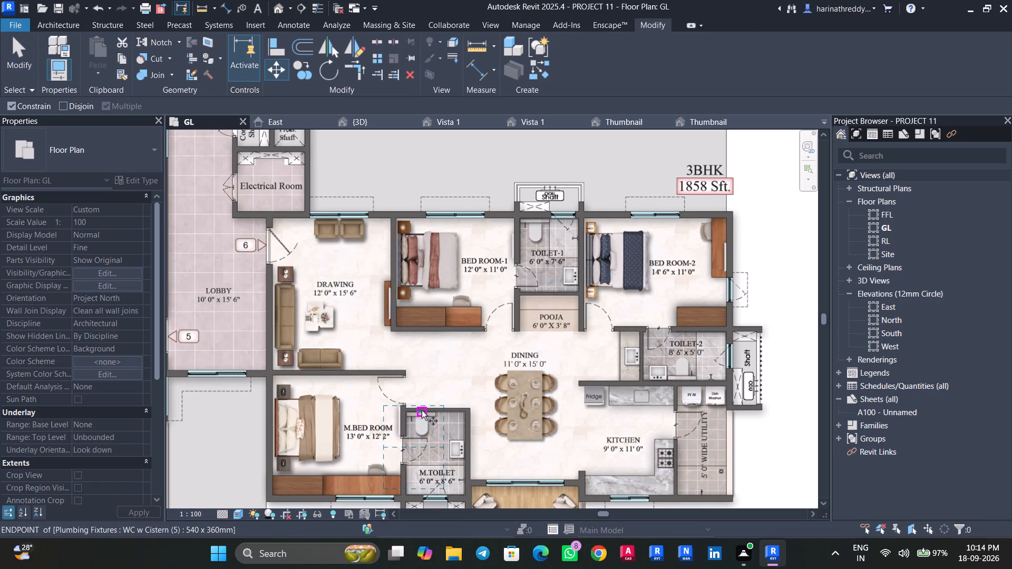
pyautogui.click(422, 410)
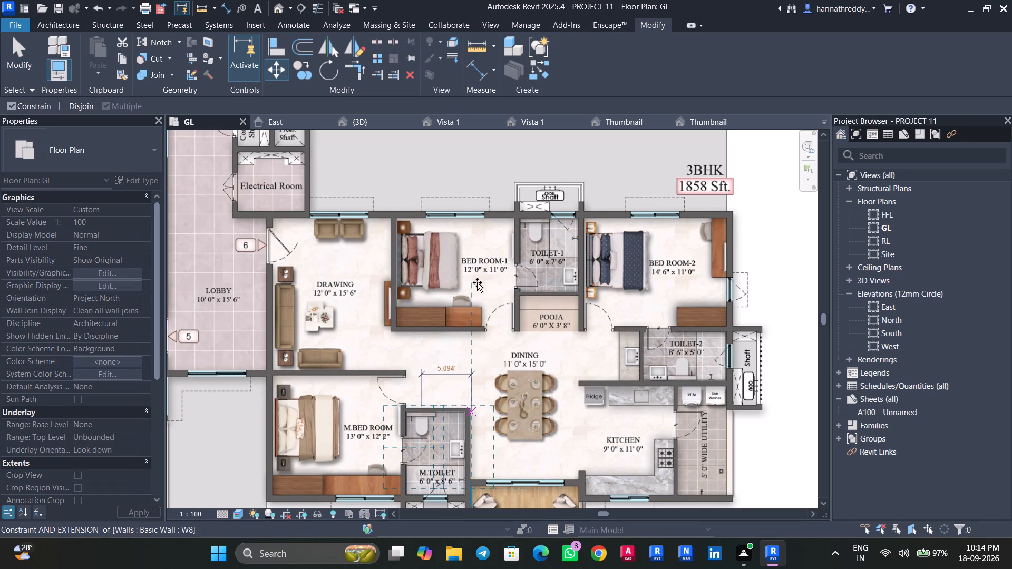
pyautogui.press('Tab')
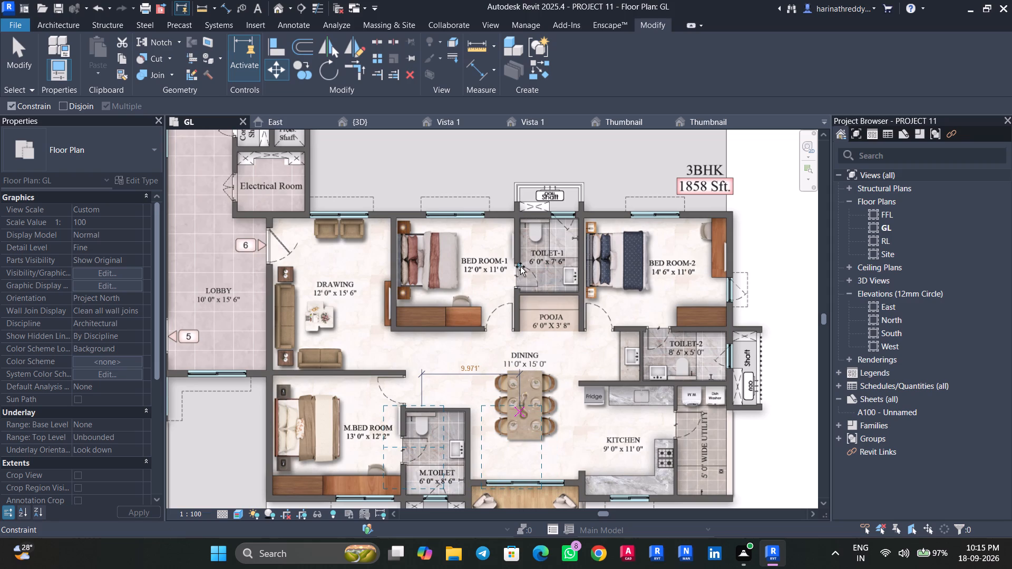
pyautogui.press('Tab')
pyautogui.press('Tab')
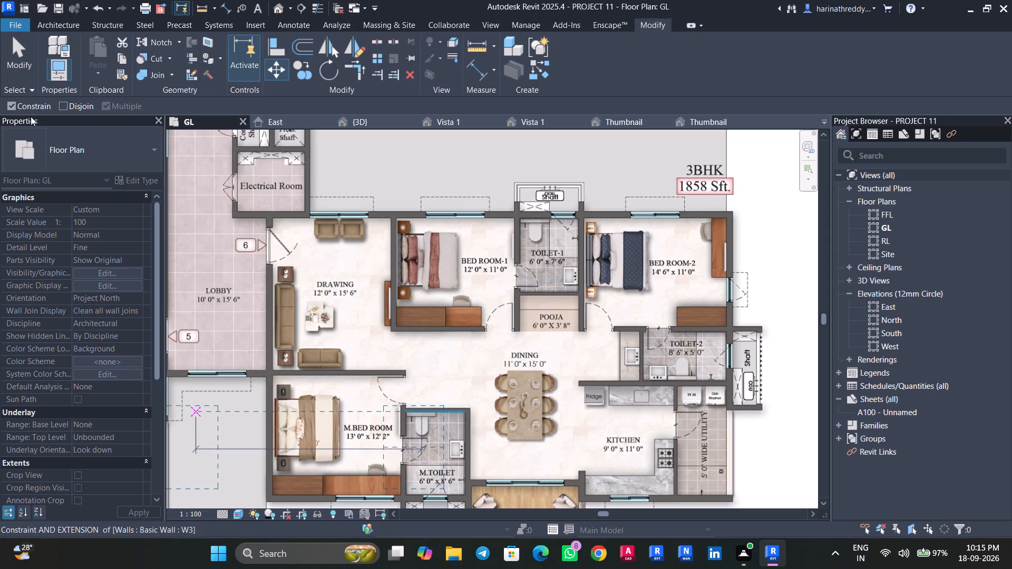
pyautogui.click(15, 105)
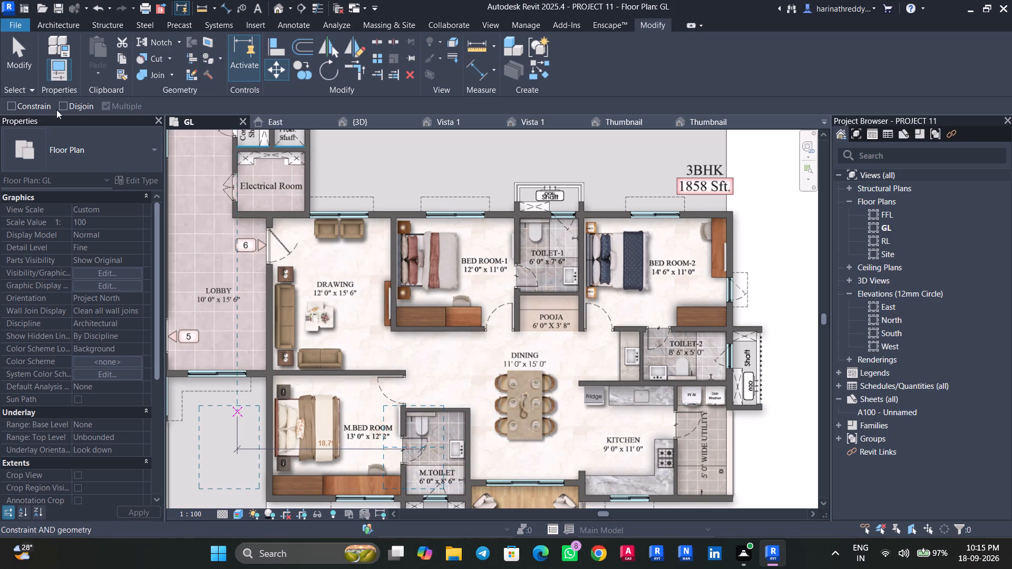
pyautogui.click(17, 103)
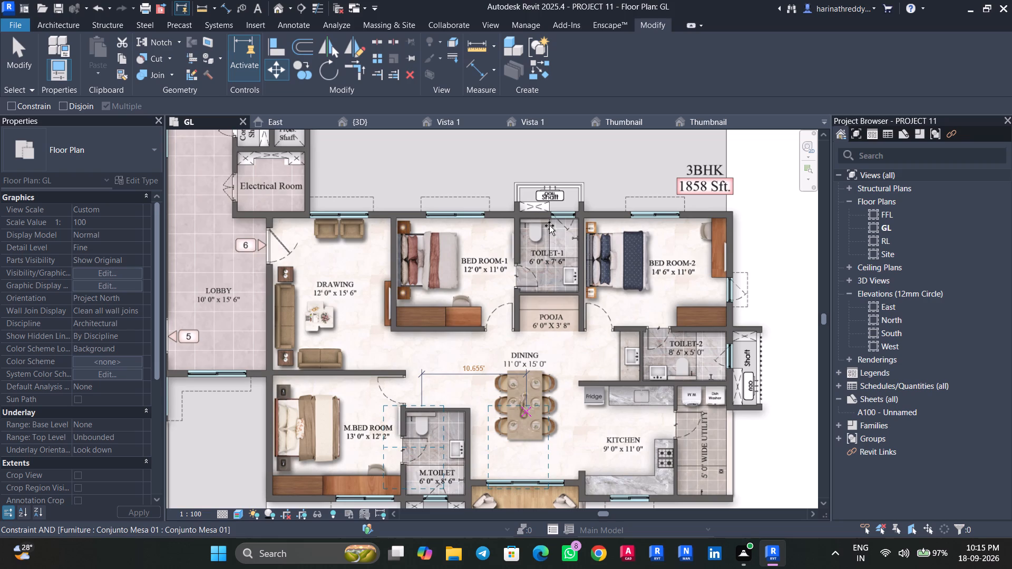
pyautogui.keyDown('shift'); pyautogui.scroll(10, 540, 213); pyautogui.keyUp('shift')
pyautogui.scroll(11, 539, 217)
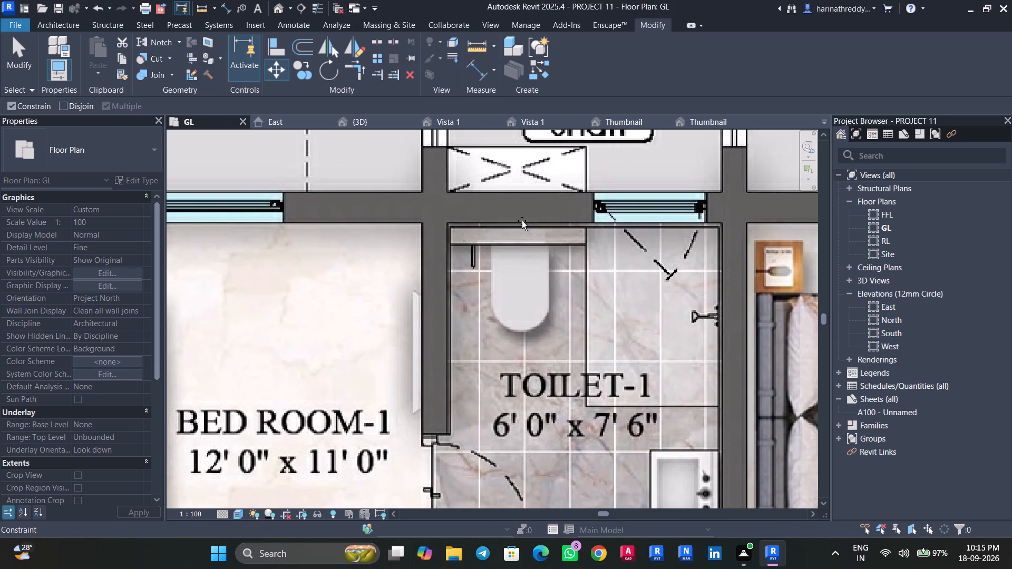
pyautogui.click(69, 105)
pyautogui.scroll(-8, 398, 204)
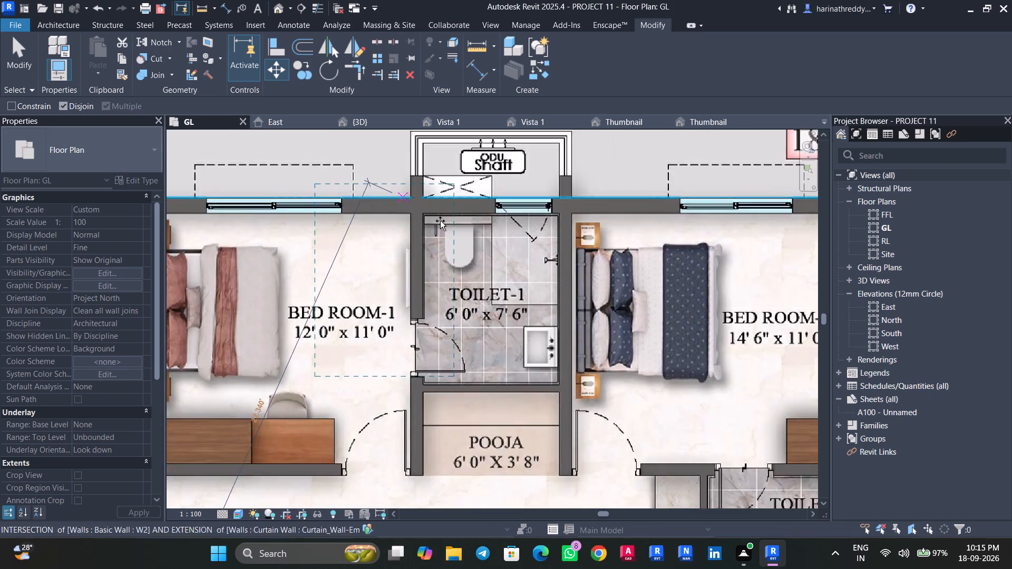
pyautogui.scroll(9, 452, 221)
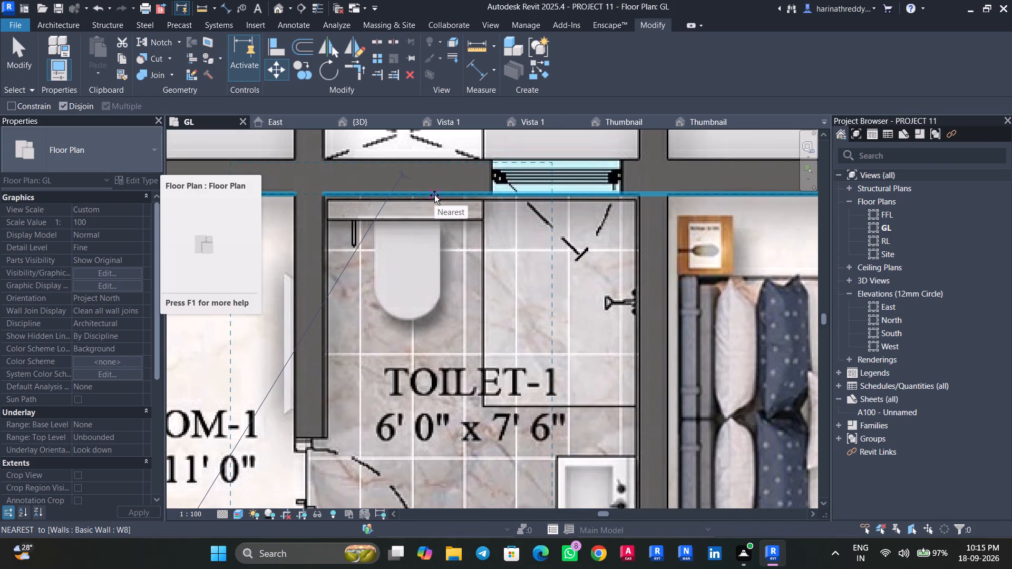
pyautogui.click(434, 195)
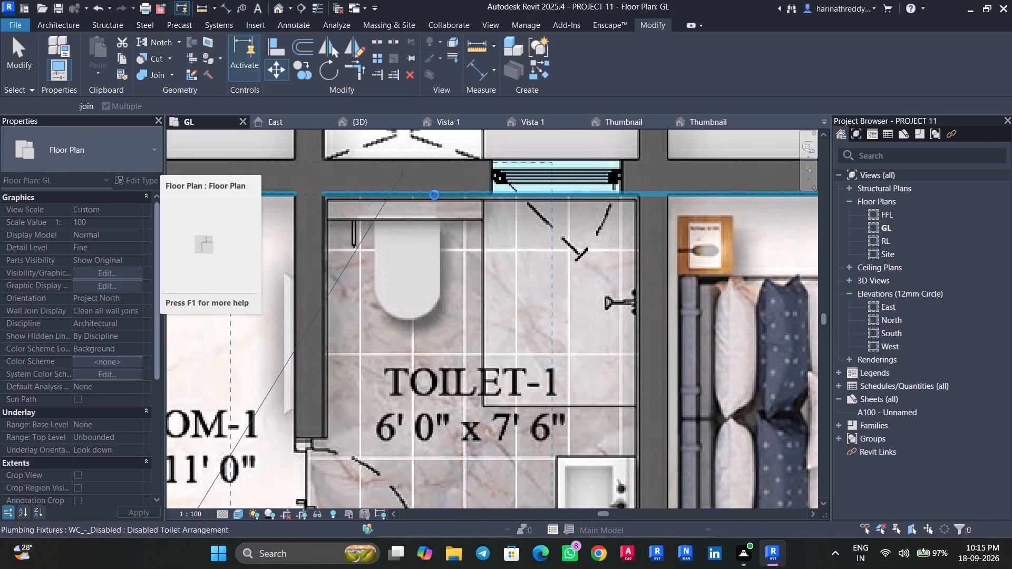
pyautogui.press('Escape')
pyautogui.press('Escape')
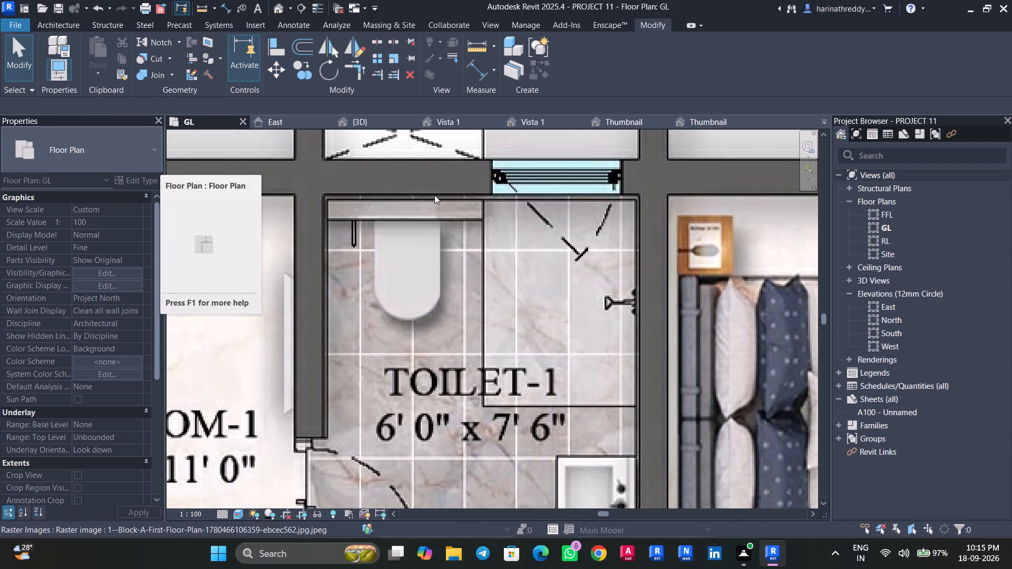
pyautogui.press('Escape')
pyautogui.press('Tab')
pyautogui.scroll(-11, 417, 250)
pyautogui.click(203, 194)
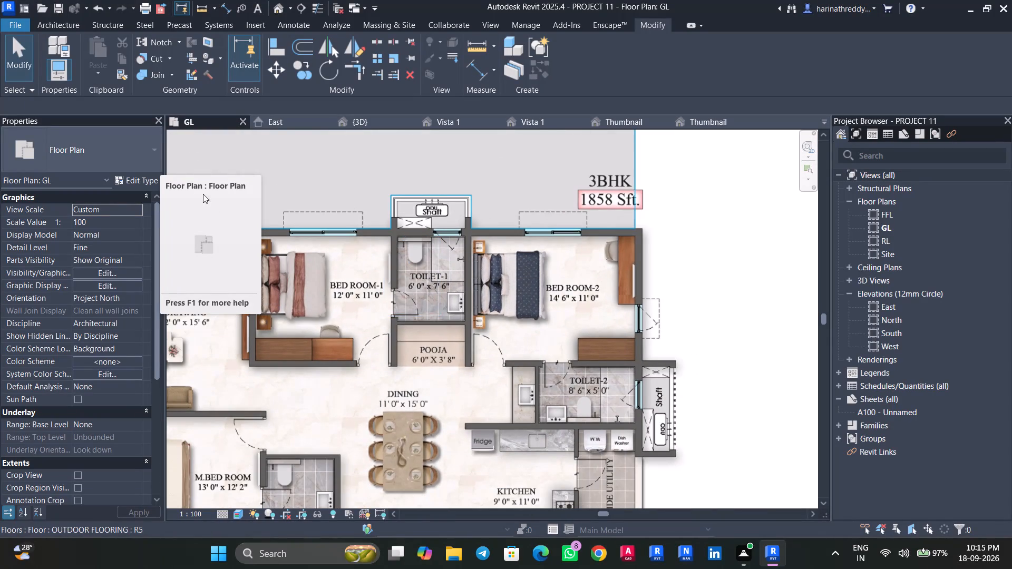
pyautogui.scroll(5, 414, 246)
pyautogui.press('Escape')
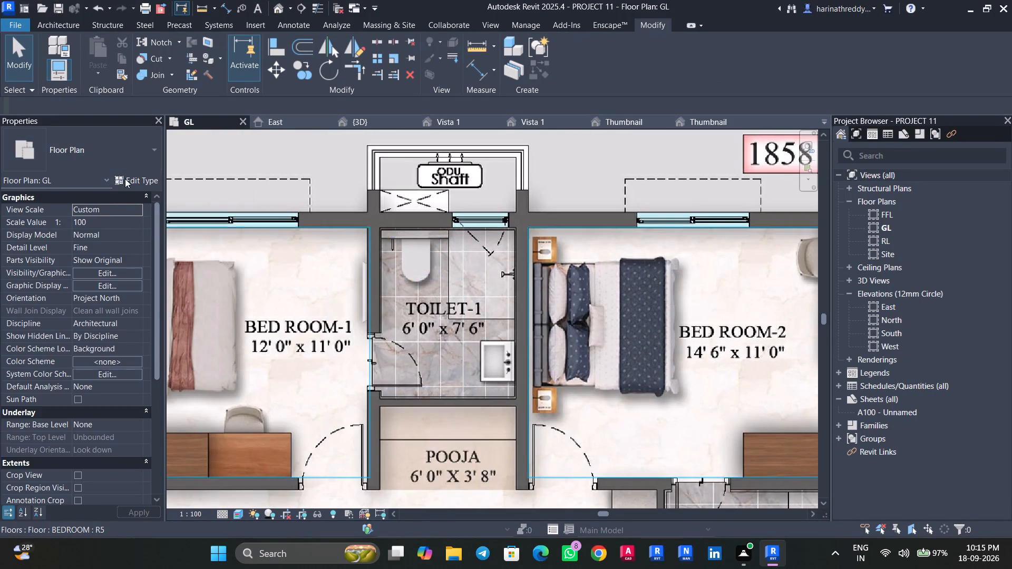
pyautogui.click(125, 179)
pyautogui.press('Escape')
# Nudge Toilet-1's WC_-_Disabled arrangement five increments toward Bed Room-1 to line it up with the drawn WC.
pyautogui.click(416, 247)
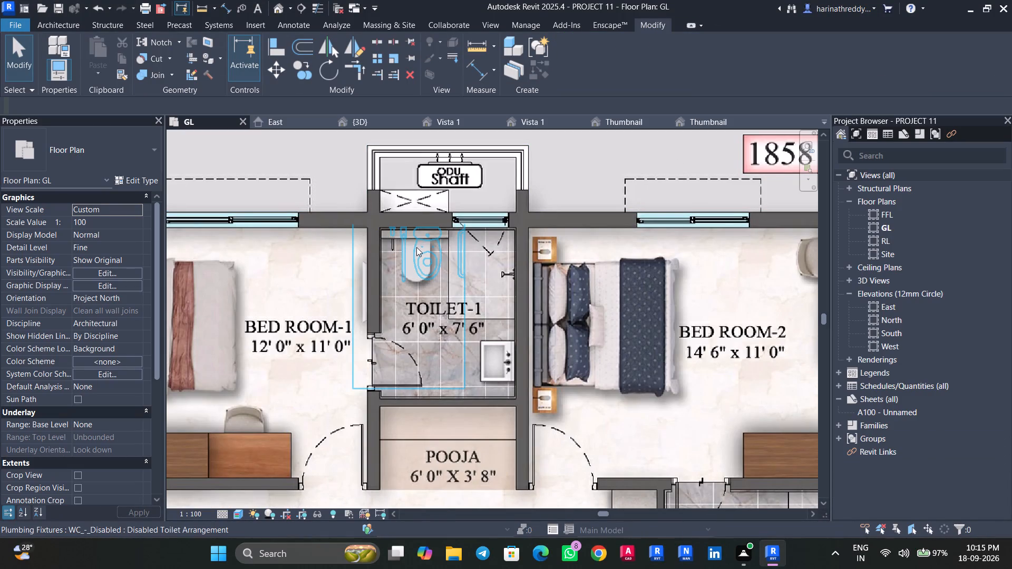
pyautogui.scroll(3, 416, 247)
pyautogui.press('Left')
pyautogui.press('Left')
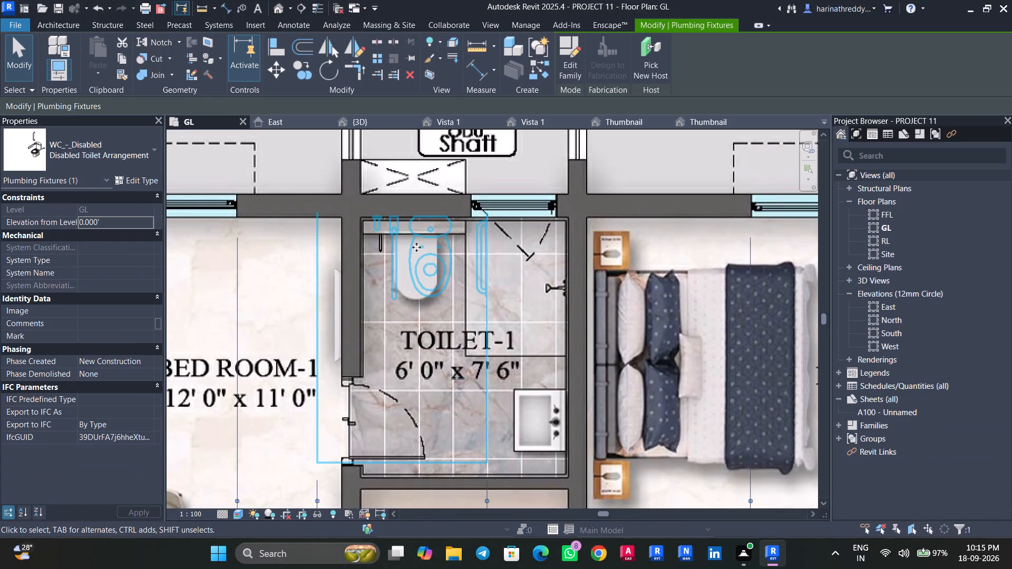
pyautogui.press('Left')
pyautogui.press('Left')
pyautogui.press('Left')
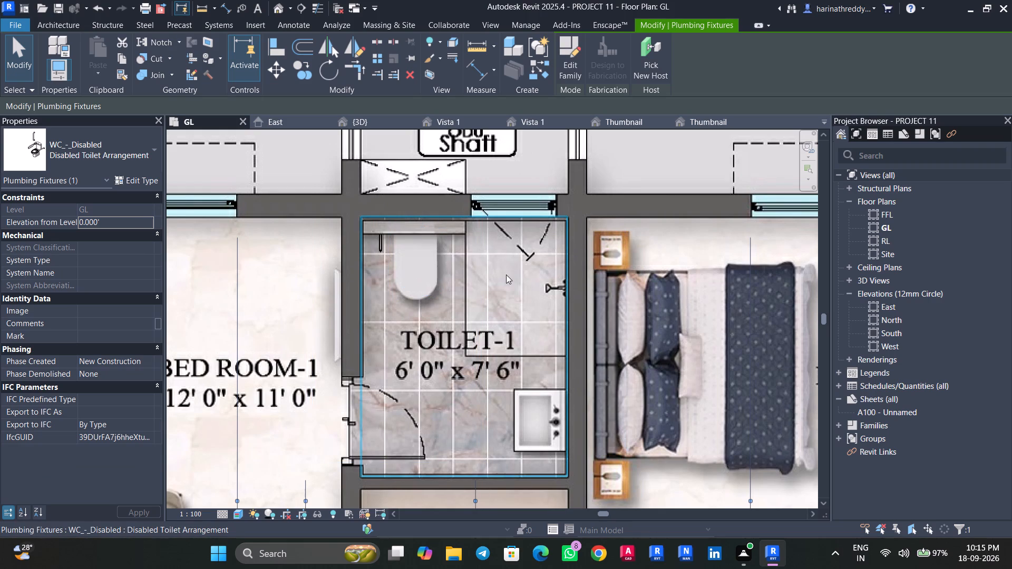
pyautogui.press('Escape')
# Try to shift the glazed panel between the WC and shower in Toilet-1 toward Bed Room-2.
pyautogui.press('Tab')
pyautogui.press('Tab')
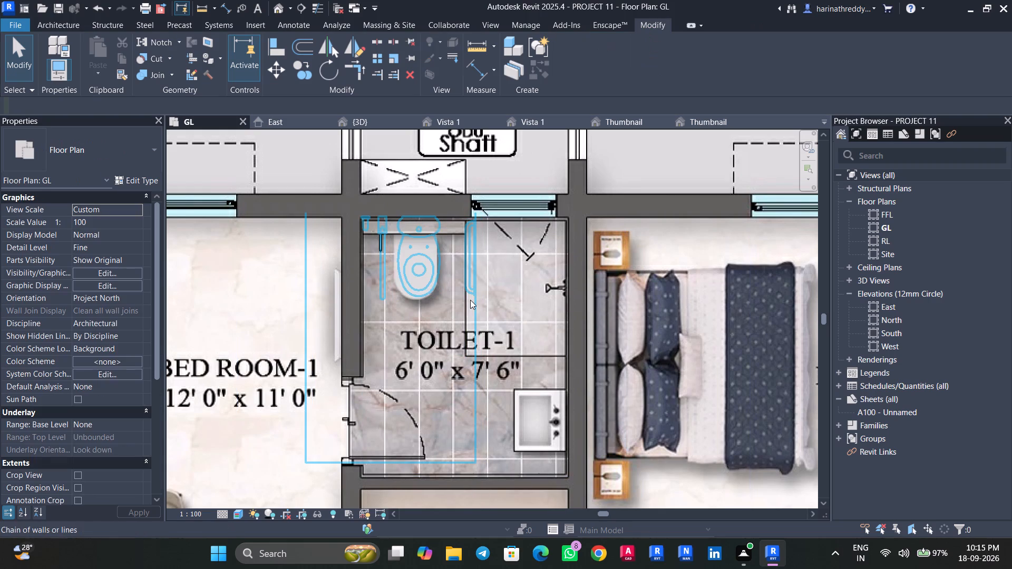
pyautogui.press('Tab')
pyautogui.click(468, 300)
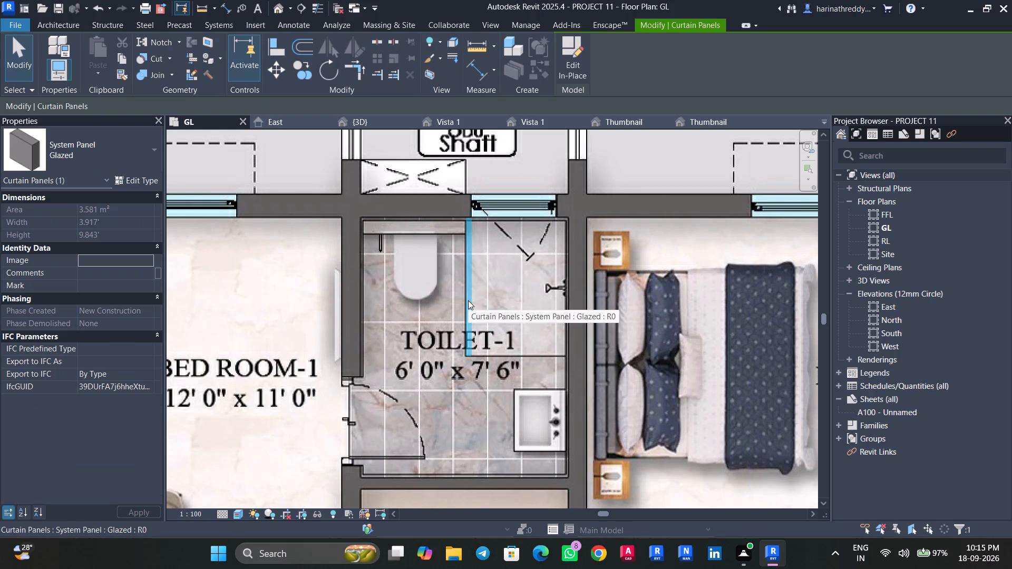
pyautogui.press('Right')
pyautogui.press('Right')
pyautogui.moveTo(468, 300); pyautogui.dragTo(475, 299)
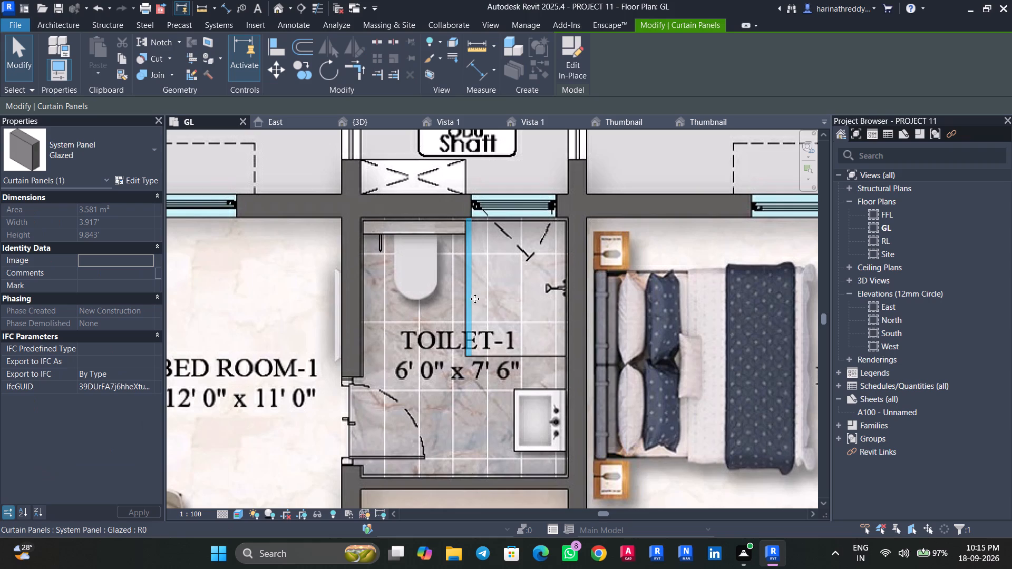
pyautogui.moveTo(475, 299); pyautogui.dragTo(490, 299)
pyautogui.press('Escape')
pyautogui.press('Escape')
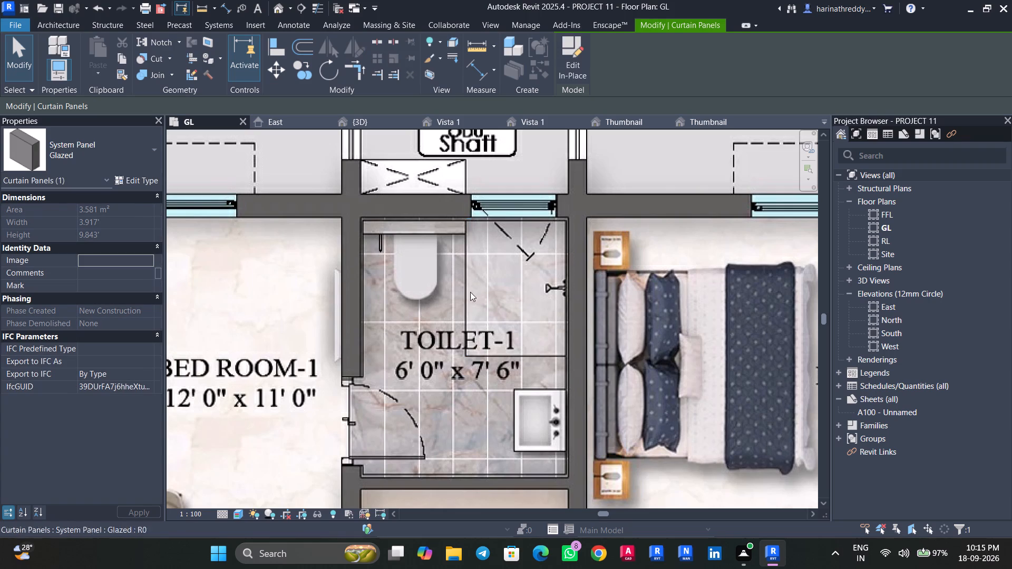
# In the 3D view, examine Toilet-1's glazed shower partition, its Curtain_Wall-Empty properties and the available wall types.
pyautogui.click(383, 123)
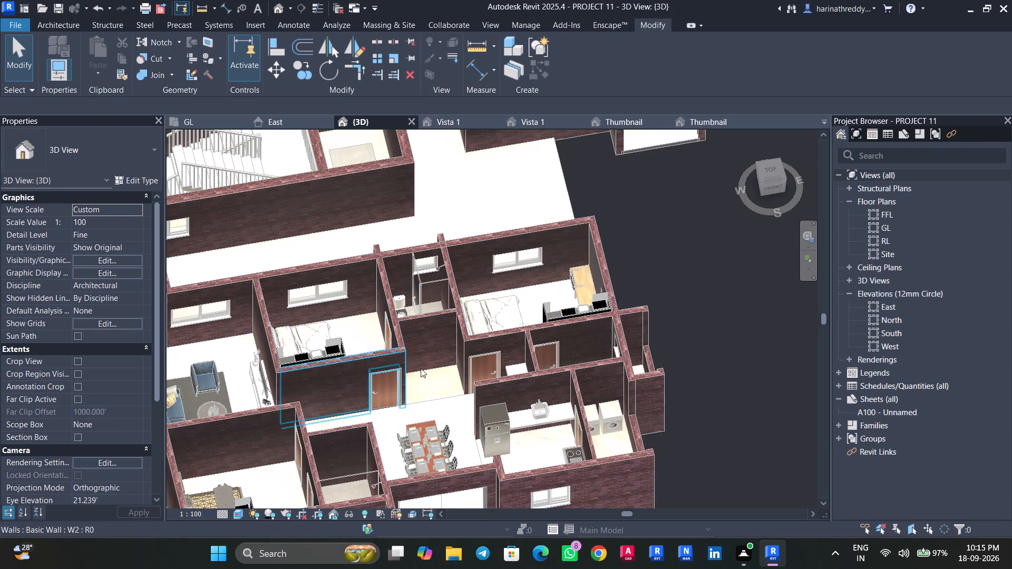
pyautogui.scroll(-8, 435, 360)
pyautogui.keyDown('shift'); pyautogui.moveTo(527, 405); pyautogui.dragTo(578, 414, button='middle'); pyautogui.keyUp('shift')
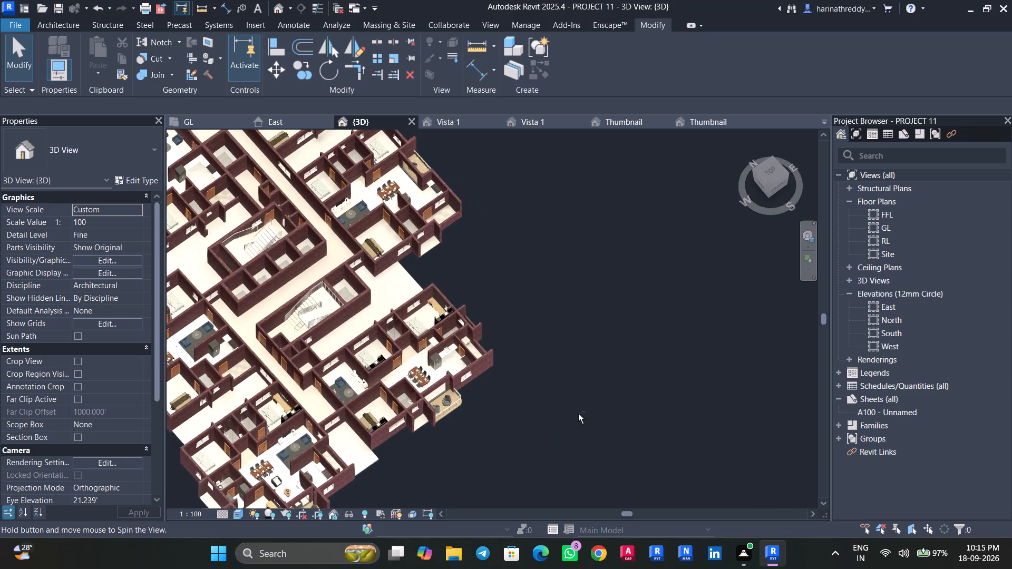
pyautogui.keyDown('shift'); pyautogui.moveTo(578, 414); pyautogui.dragTo(583, 426, button='middle'); pyautogui.keyUp('shift')
pyautogui.scroll(20, 395, 330)
pyautogui.scroll(1, 395, 330)
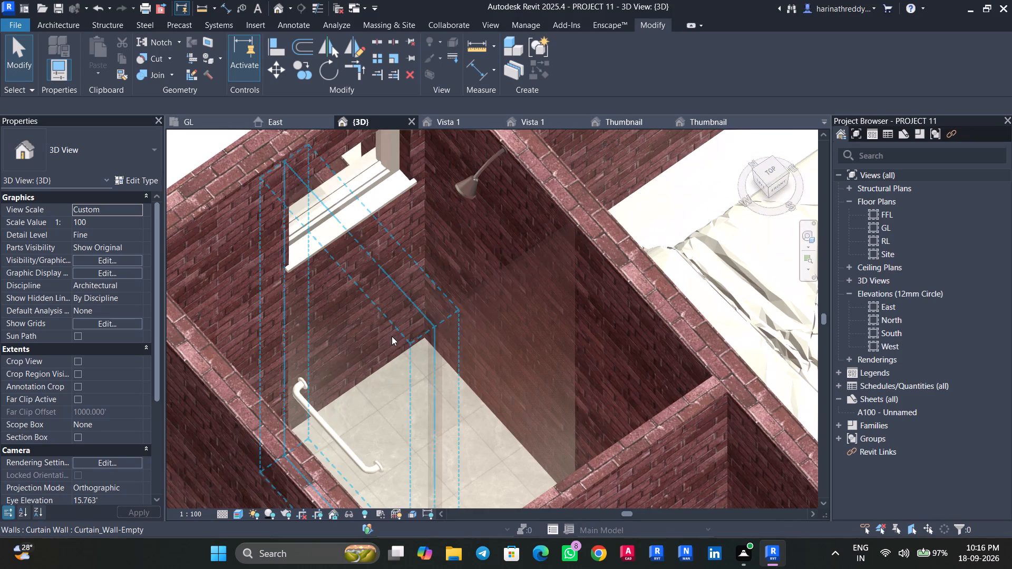
pyautogui.click(388, 319)
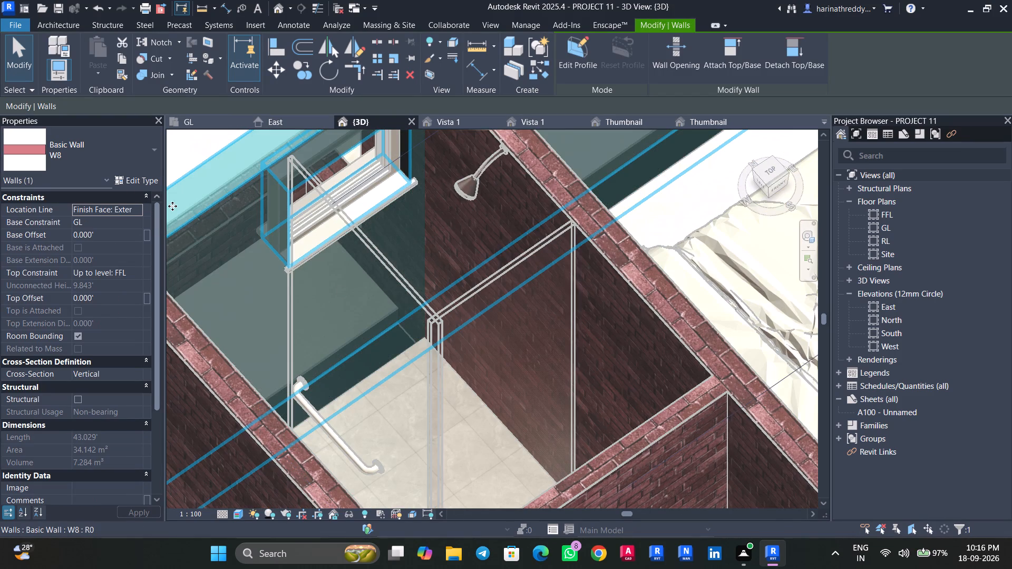
pyautogui.press('Escape')
pyautogui.click(399, 296)
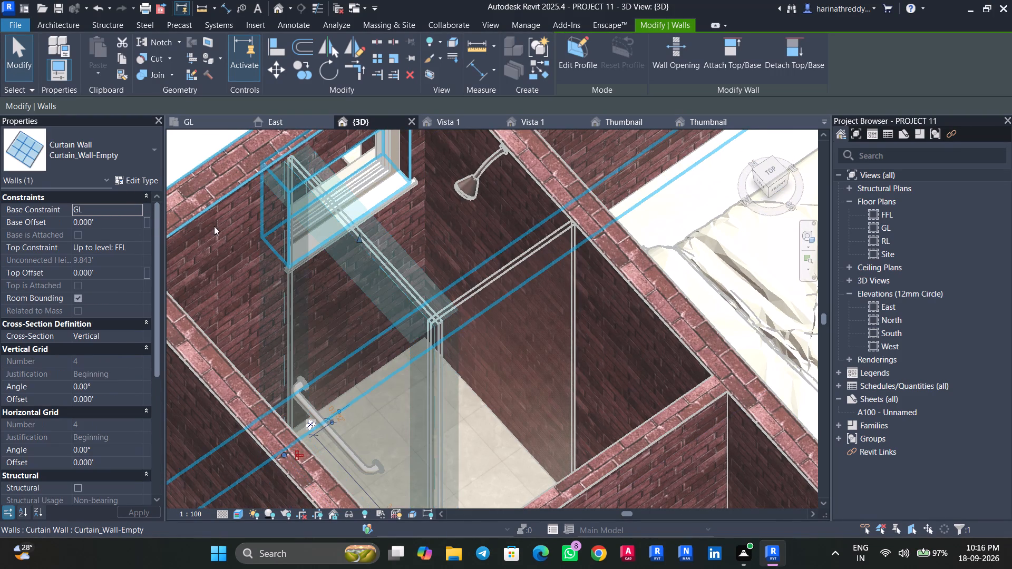
pyautogui.click(130, 152)
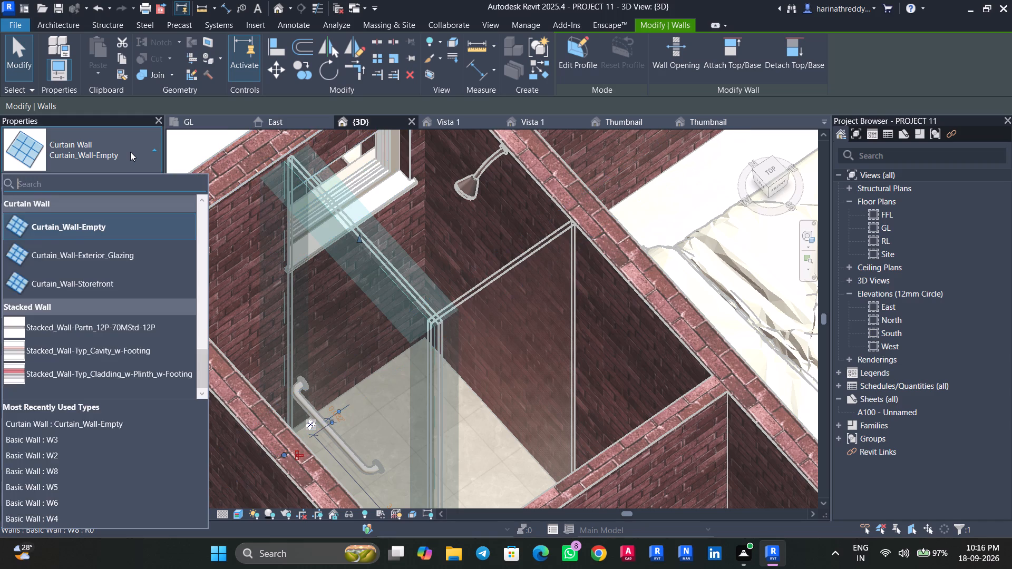
pyautogui.press('Escape')
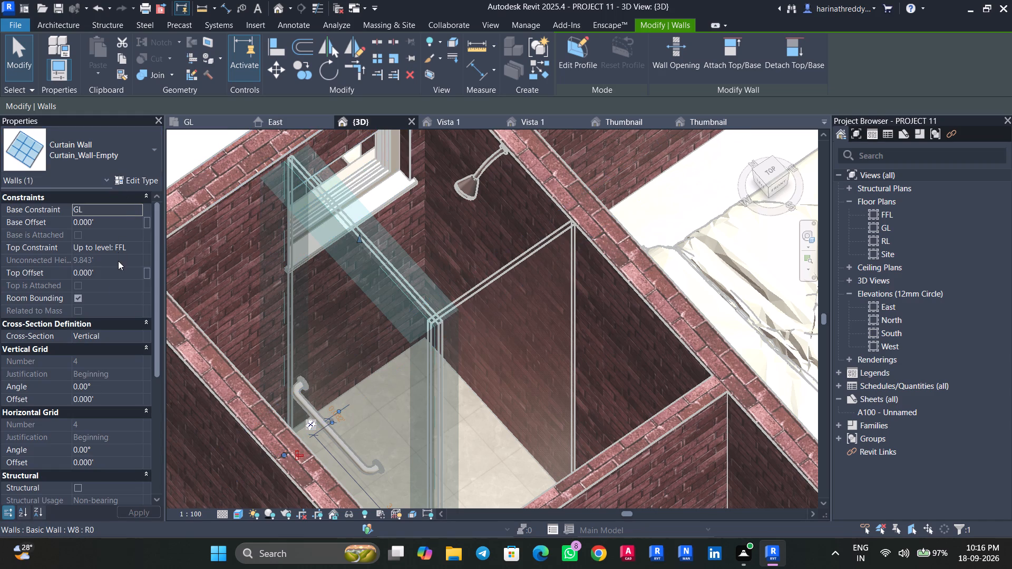
pyautogui.scroll(-9, 119, 290)
pyautogui.press('Escape')
pyautogui.scroll(-6, 479, 261)
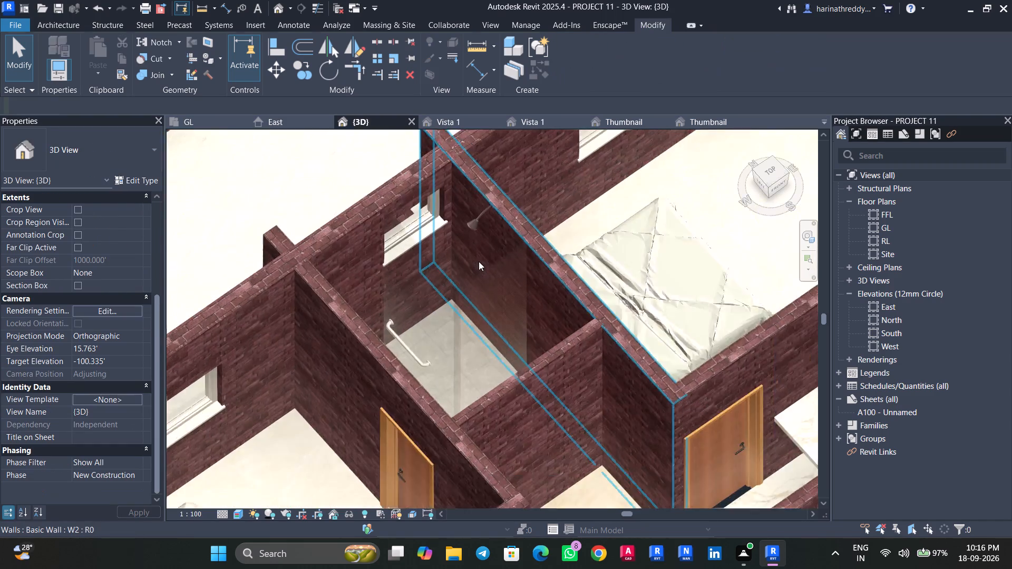
pyautogui.scroll(-4, 479, 261)
pyautogui.scroll(-5, 624, 345)
pyautogui.keyDown('shift'); pyautogui.moveTo(606, 354); pyautogui.dragTo(585, 417, button='middle'); pyautogui.keyUp('shift')
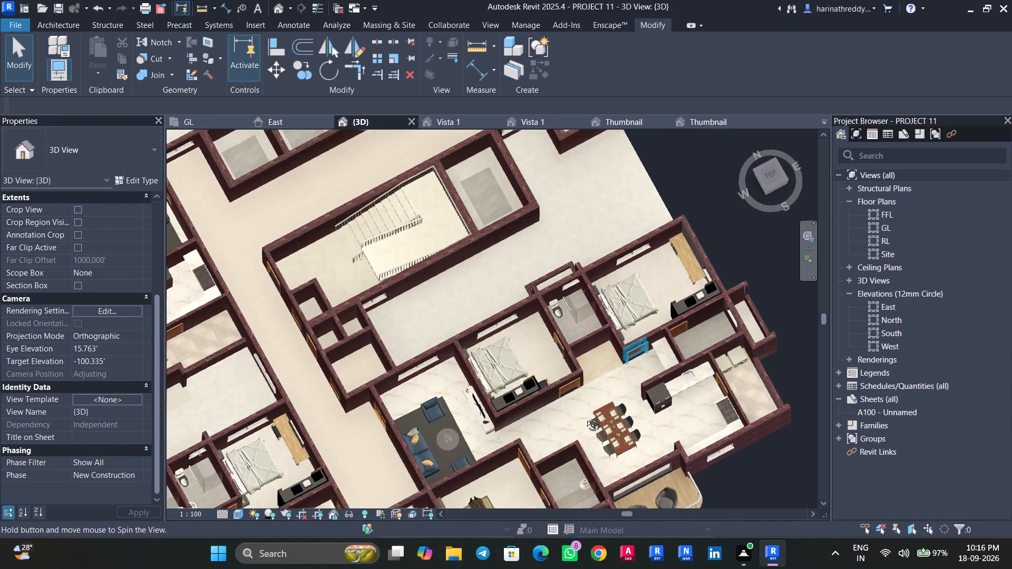
pyautogui.keyDown('shift'); pyautogui.moveTo(585, 417); pyautogui.dragTo(583, 428, button='middle'); pyautogui.keyUp('shift')
# On the GL plan, place a Plumbing_Fixtures_Sink_Cloakroom 440x350x120mm over Toilet-1's drawn basin on the Bed Room-2 side wall, rotated three turns.
pyautogui.click(209, 122)
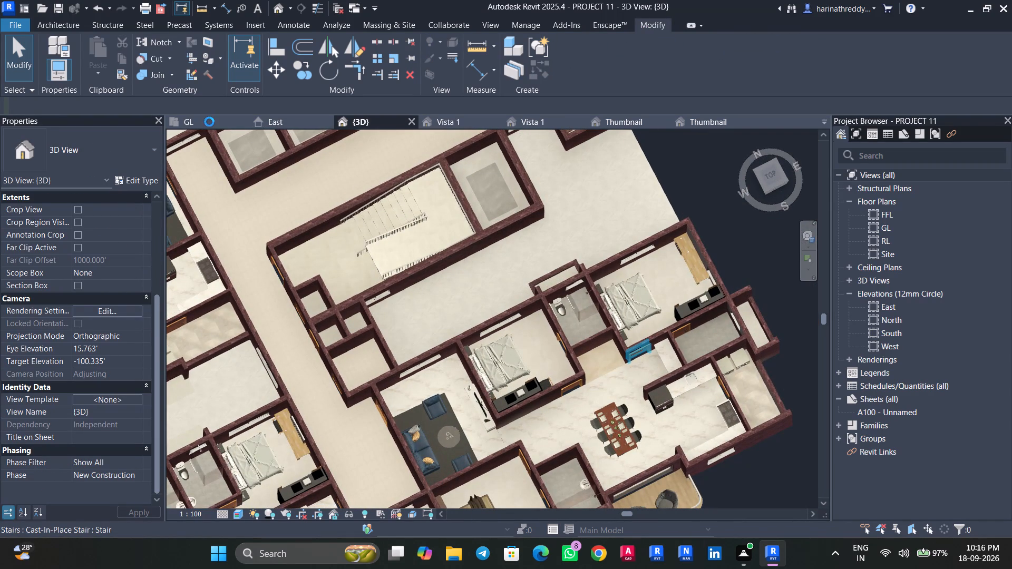
pyautogui.scroll(-7, 425, 273)
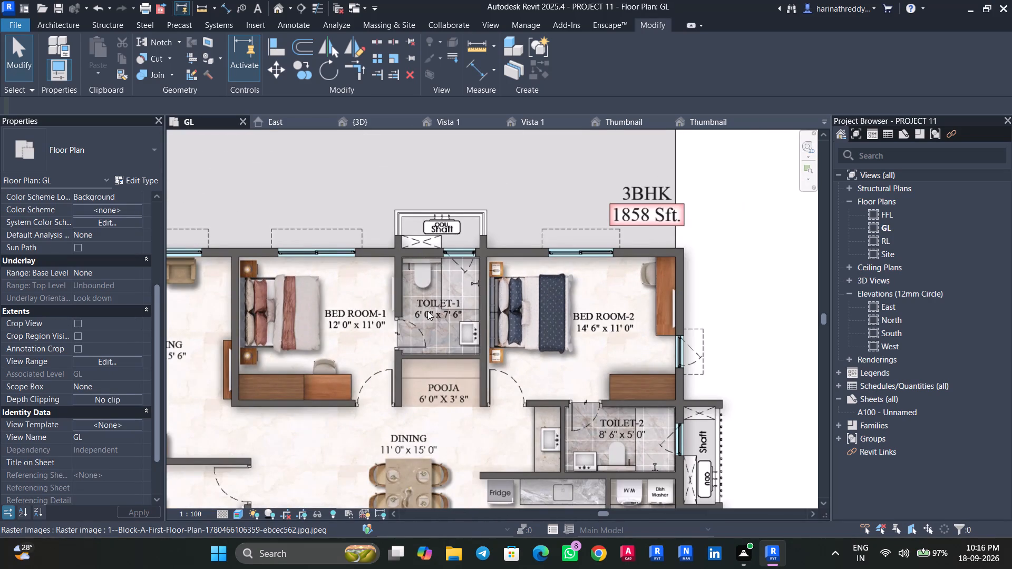
pyautogui.moveTo(426, 311); pyautogui.dragTo(422, 216, button='middle')
pyautogui.press('c')
pyautogui.press('m')
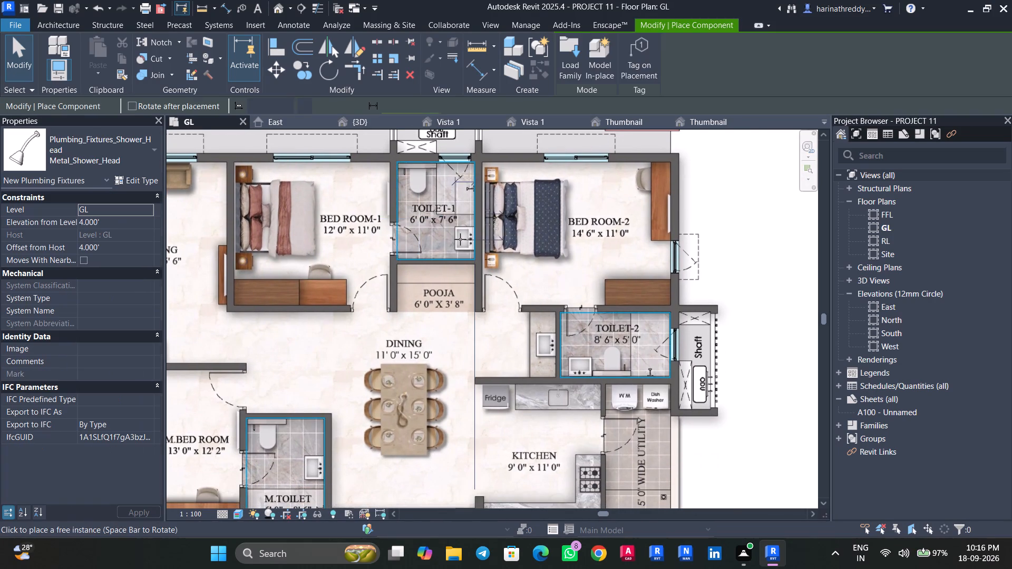
pyautogui.scroll(1, 461, 240)
pyautogui.scroll(-1, 461, 240)
pyautogui.scroll(8, 461, 240)
pyautogui.click(135, 144)
pyautogui.scroll(6, 112, 259)
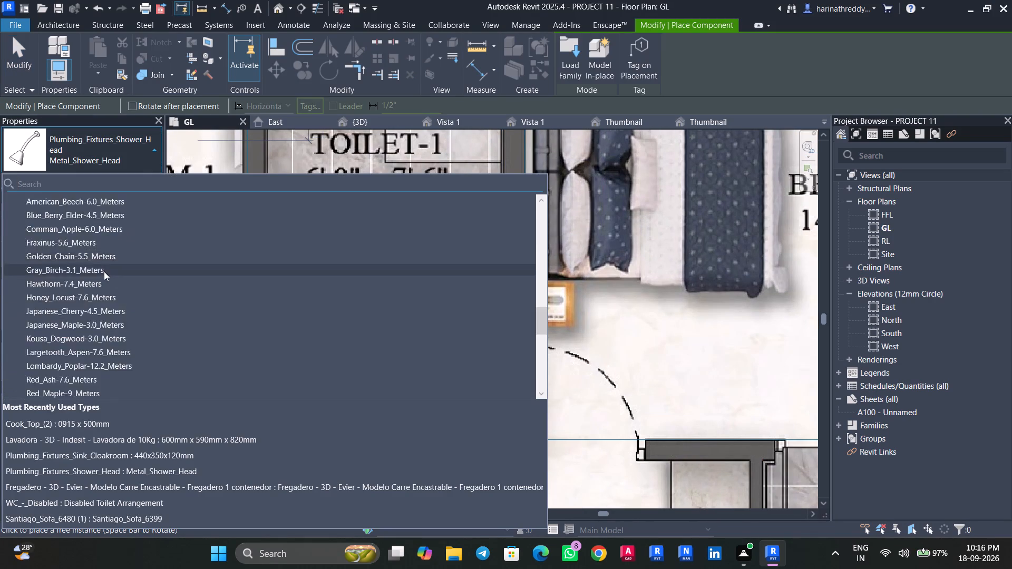
pyautogui.scroll(4, 103, 272)
pyautogui.scroll(-12, 103, 273)
pyautogui.click(102, 264)
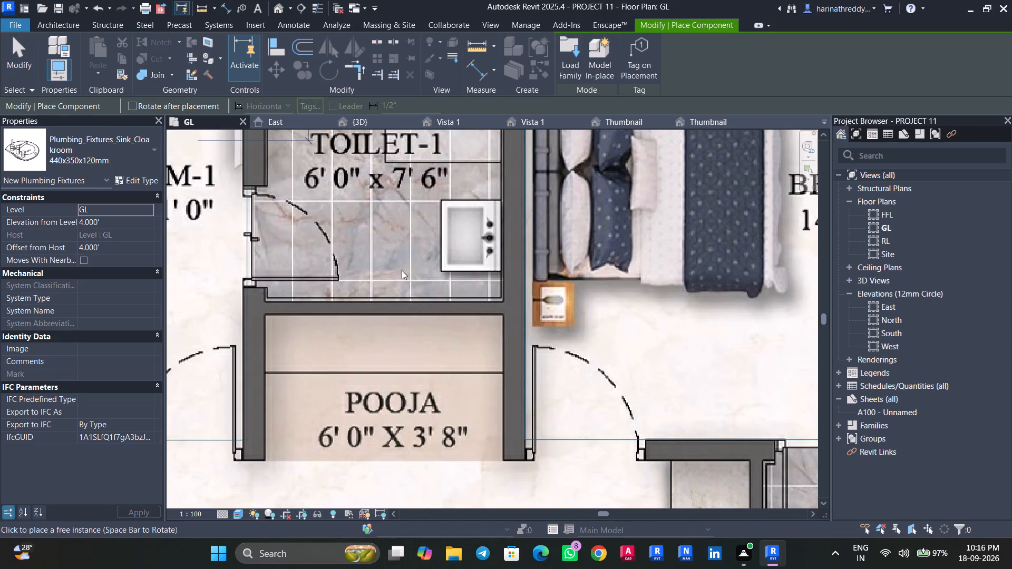
pyautogui.press('space')
pyautogui.press('space')
pyautogui.press('space')
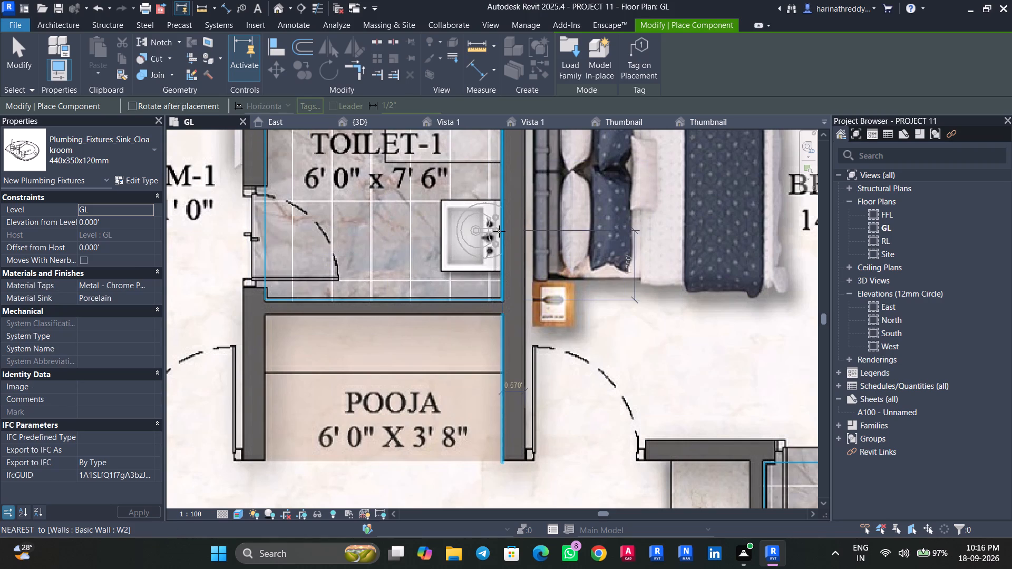
pyautogui.click(498, 240)
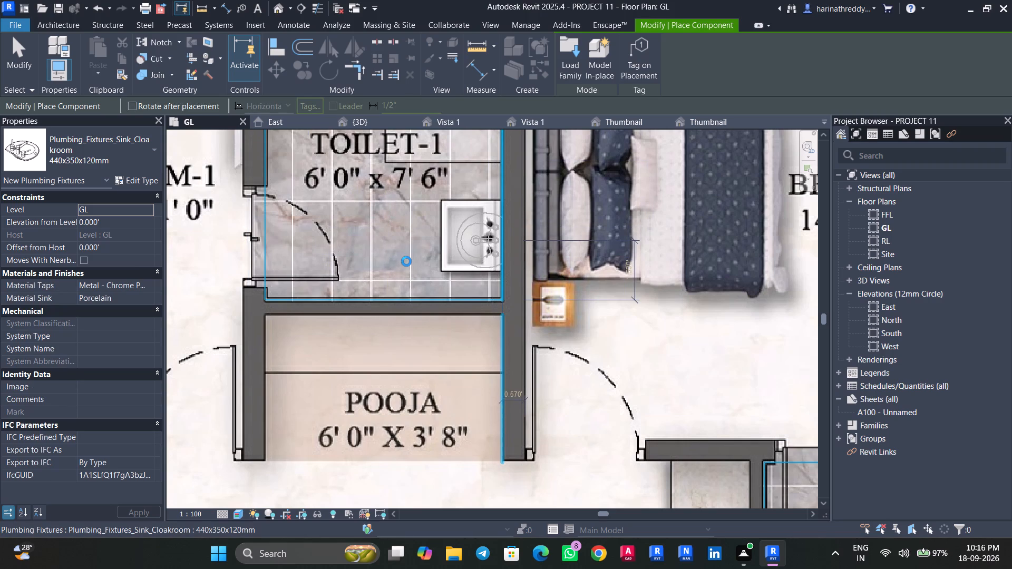
pyautogui.scroll(-8, 406, 261)
pyautogui.press('Escape')
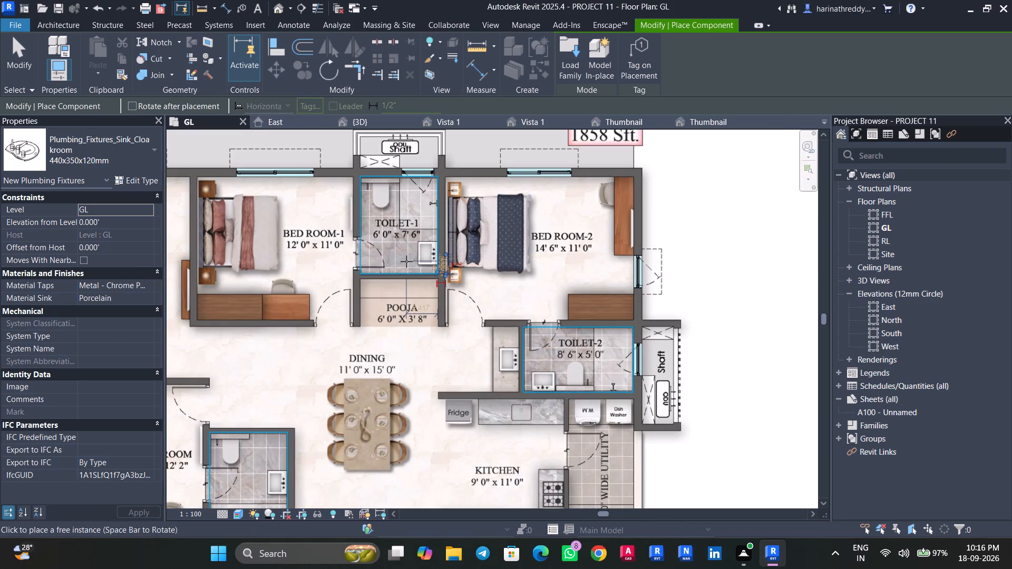
pyautogui.press('Escape')
pyautogui.press('Escape')
# Place a Plumbing_Fixtures_Sink_Cloakroom 440x350x120mm over Toilet-2's drawn basin on the kitchen-side wall, rotated two turns.
pyautogui.moveTo(408, 338); pyautogui.dragTo(400, 257, button='middle')
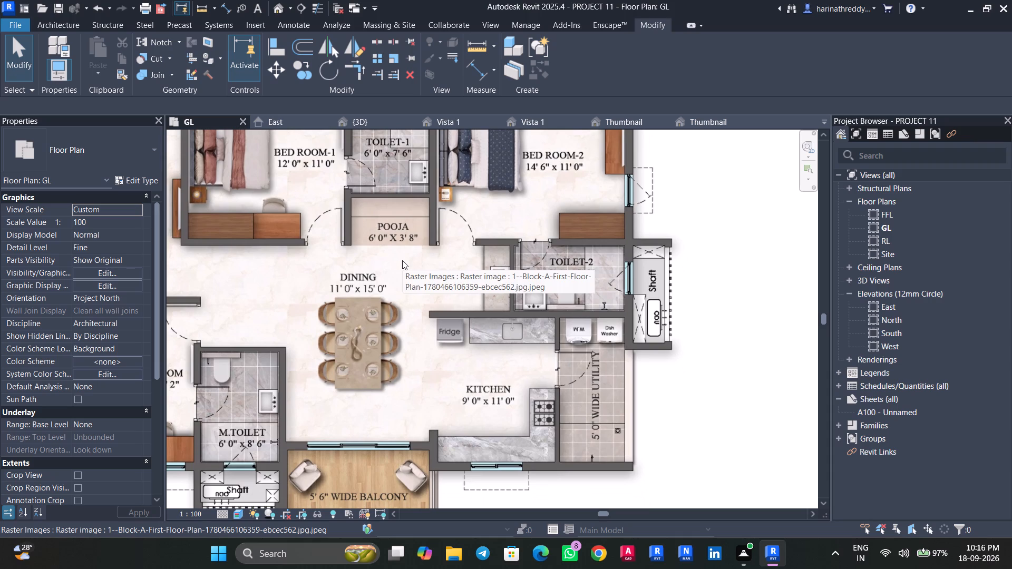
pyautogui.moveTo(443, 376); pyautogui.dragTo(416, 311, button='middle')
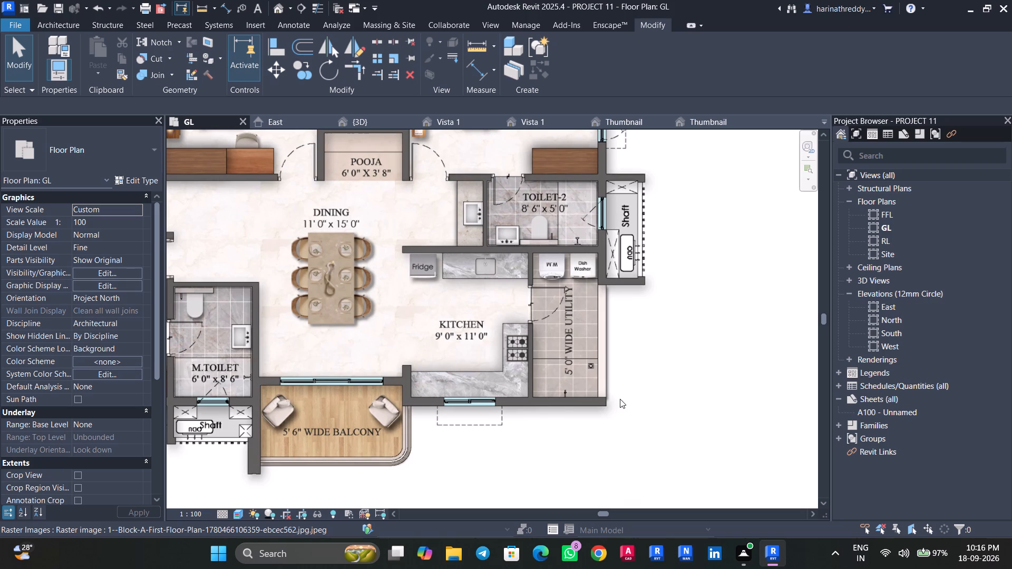
pyautogui.scroll(-3, 488, 448)
pyautogui.moveTo(488, 451); pyautogui.dragTo(556, 444, button='middle')
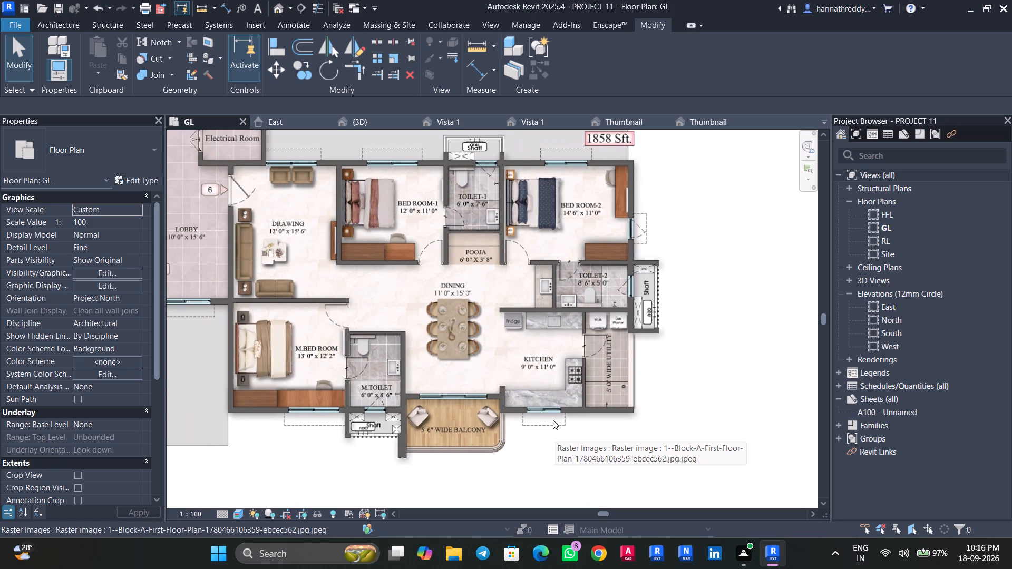
pyautogui.scroll(2, 589, 231)
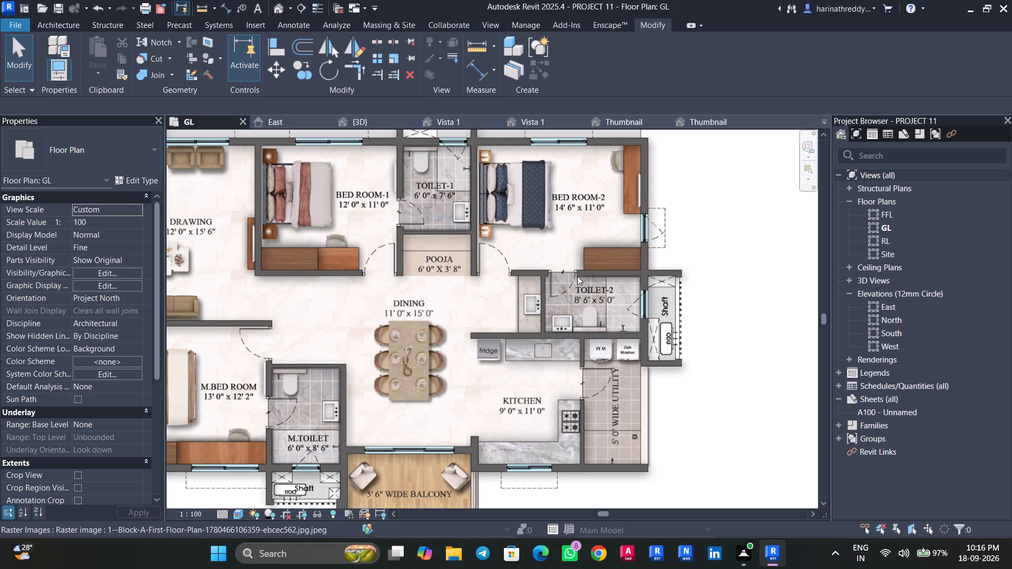
pyautogui.write('cm')
pyautogui.scroll(3, 558, 327)
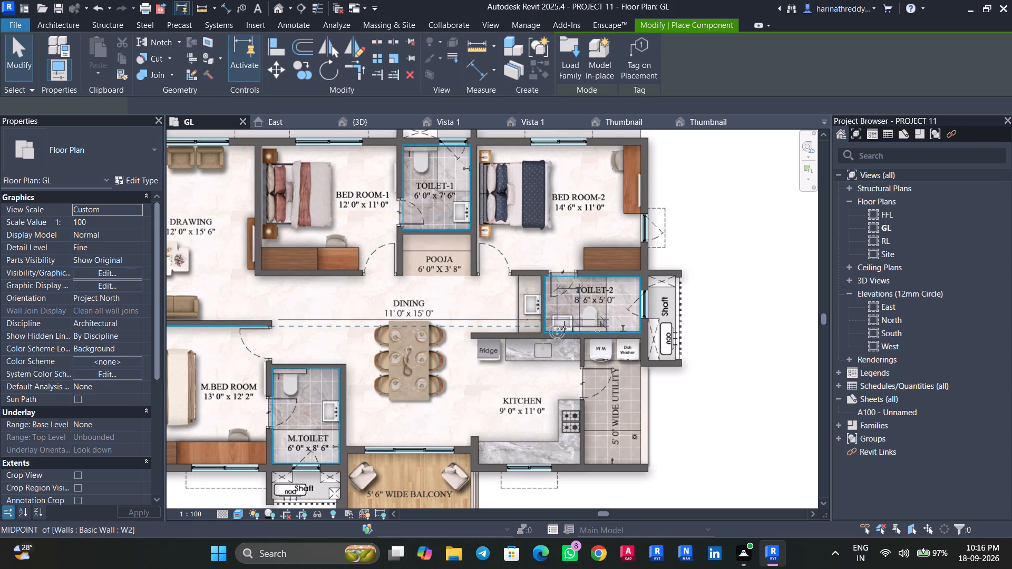
pyautogui.scroll(5, 567, 327)
pyautogui.press('space')
pyautogui.press('space')
pyautogui.click(562, 340)
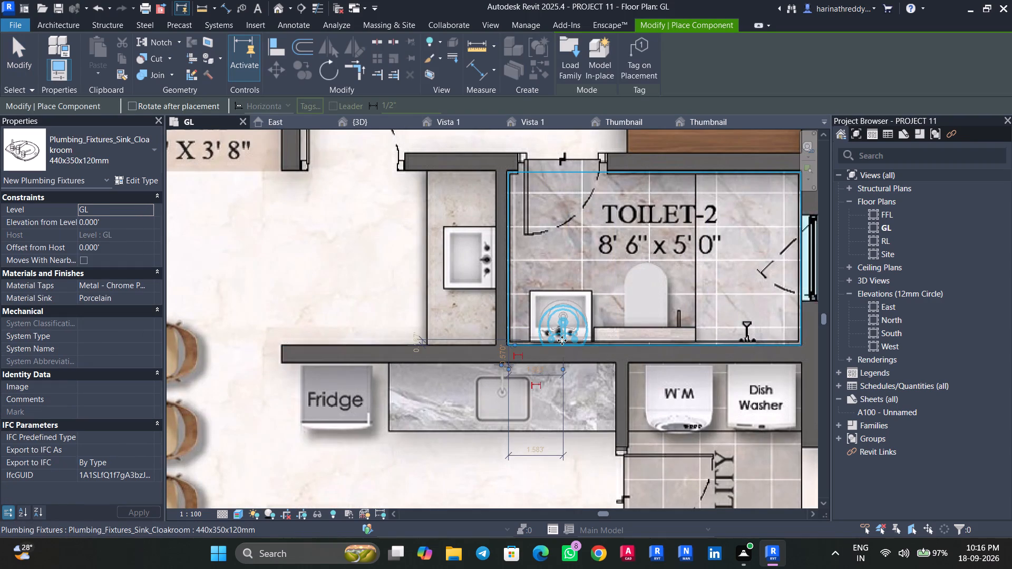
pyautogui.press('Escape')
pyautogui.press('Escape')
pyautogui.press('Escape')
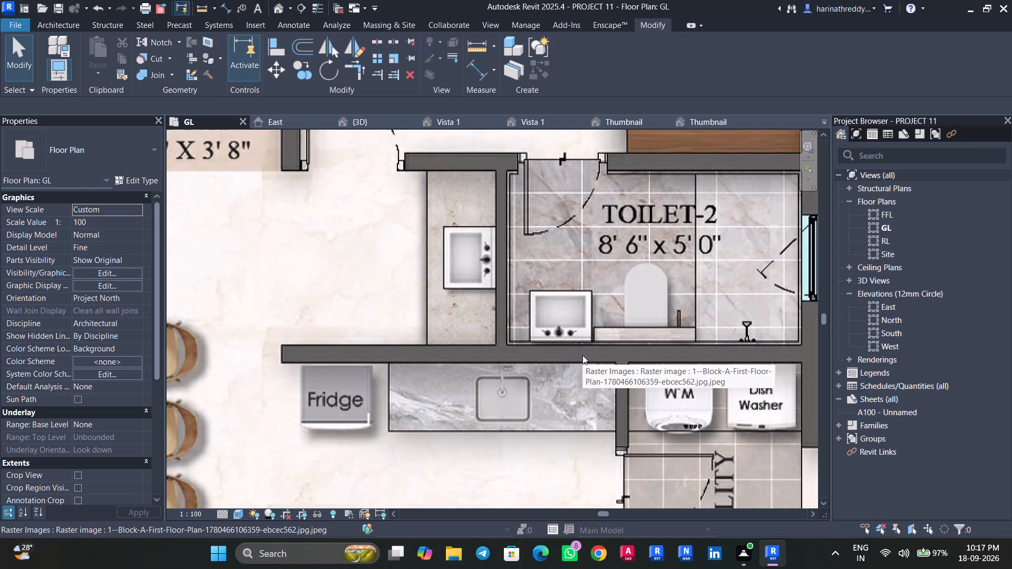
# Draw a Curtain_Wall-Empty partition about 5' long across Toilet-2 on the drawn line between WC and shower, from GL up to FFL.
pyautogui.press('d')
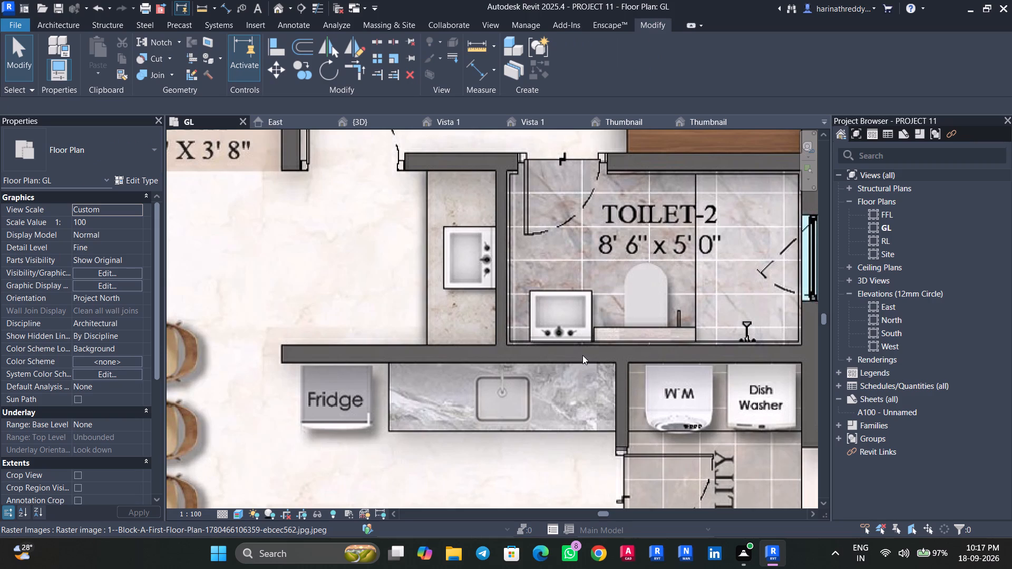
pyautogui.write('wa')
pyautogui.press('Escape')
pyautogui.press('Escape')
pyautogui.press('w')
pyautogui.press('a')
pyautogui.click(697, 174)
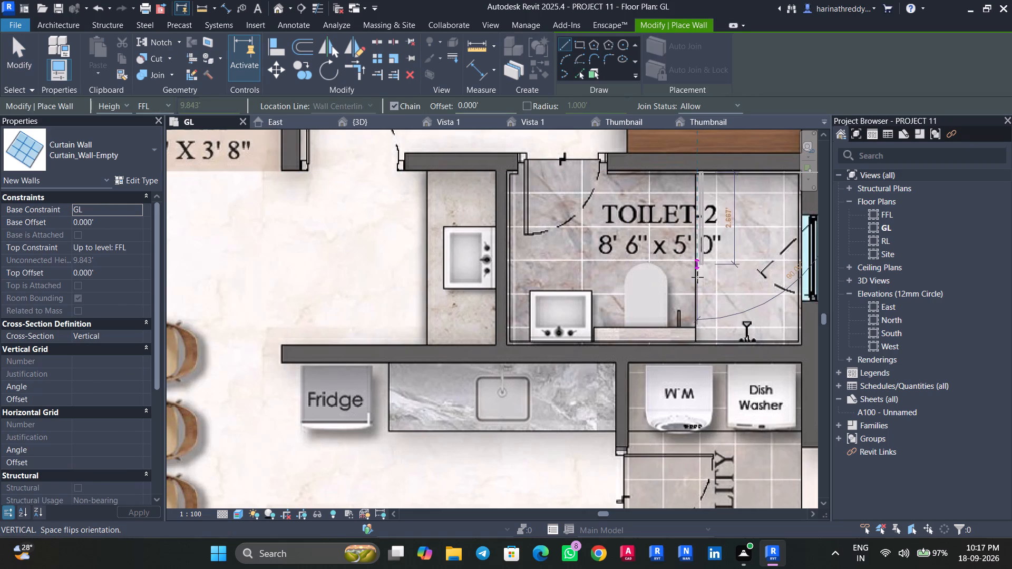
pyautogui.click(695, 340)
pyautogui.press('Escape')
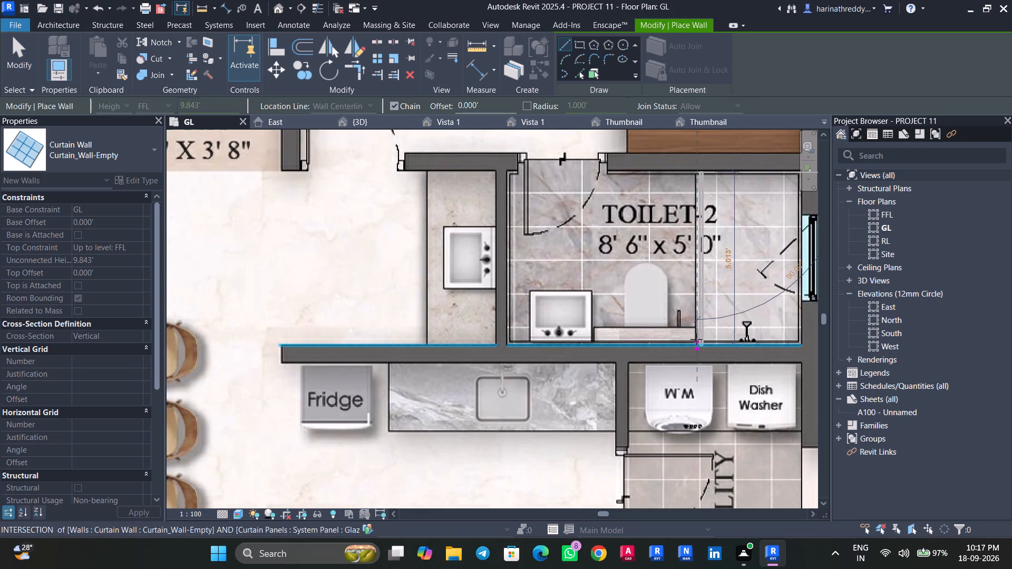
pyautogui.press('Escape')
pyautogui.press('Escape')
pyautogui.write('cm')
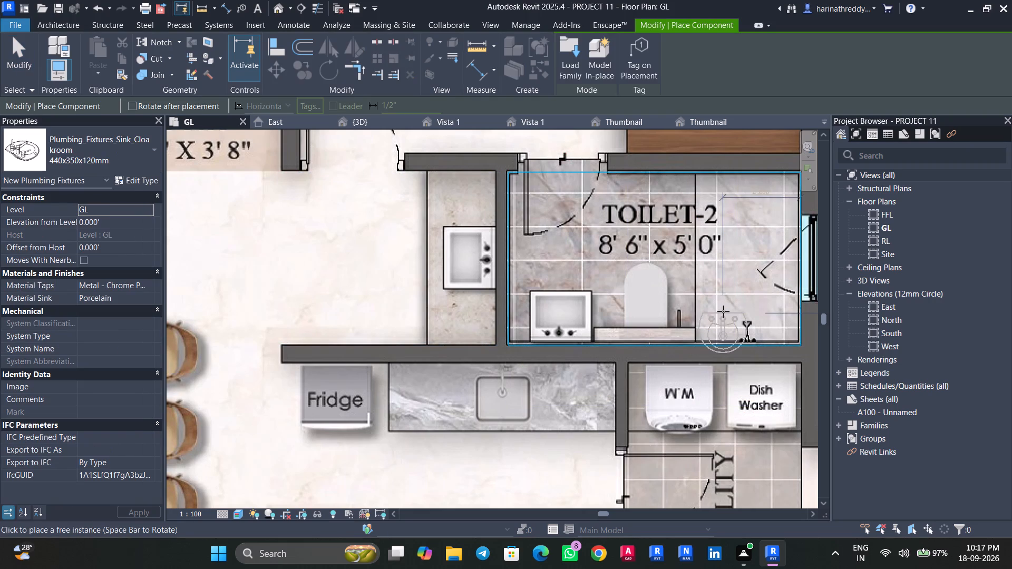
pyautogui.press('Escape')
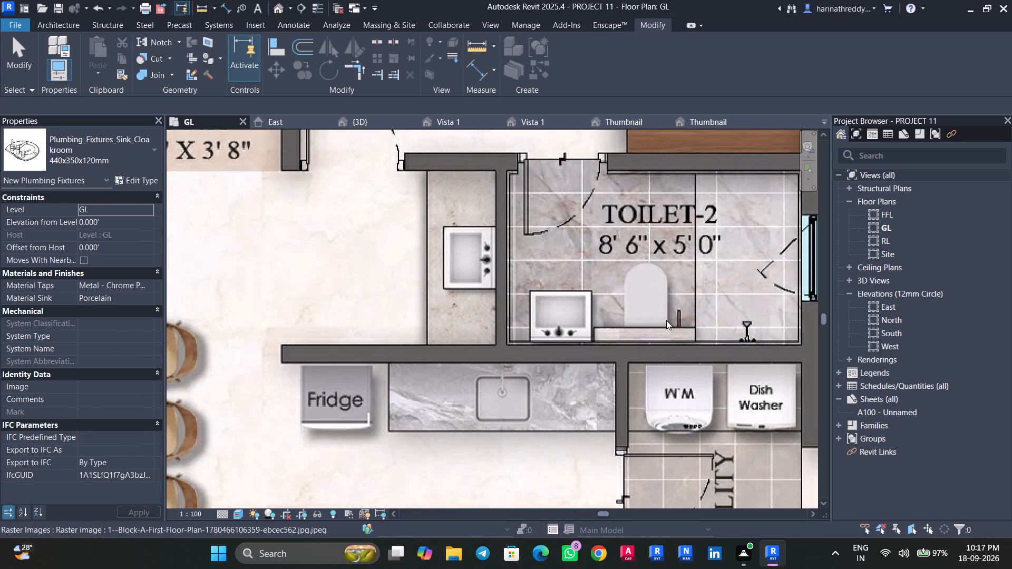
# Place a WC_-_Disabled Disabled Toilet Arrangement over Toilet-2's drawn WC, on the wall shared with the kitchen and utility.
pyautogui.press('c')
pyautogui.press('m')
pyautogui.click(98, 134)
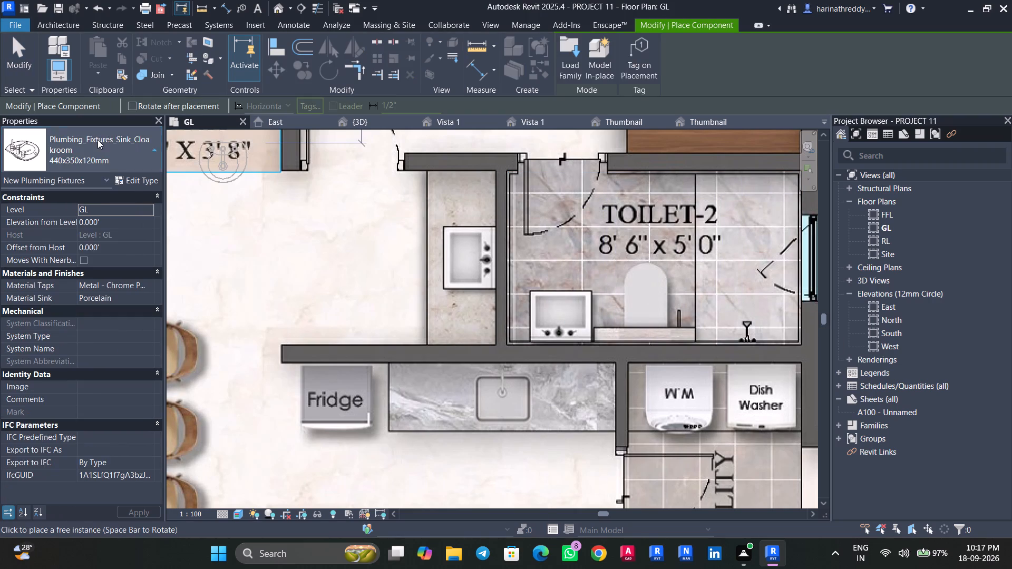
pyautogui.scroll(-5, 91, 336)
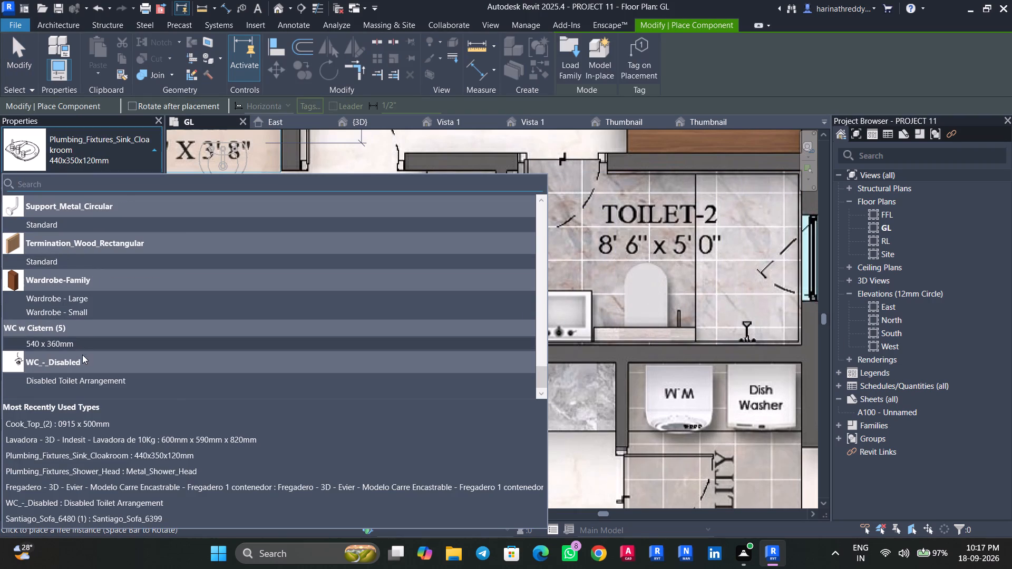
pyautogui.scroll(-2, 82, 355)
pyautogui.click(86, 378)
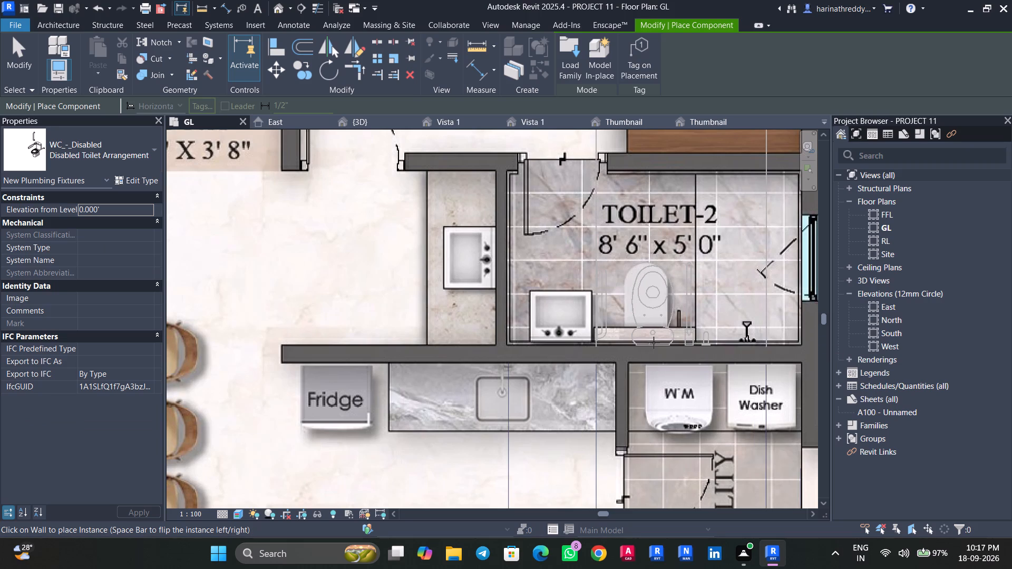
pyautogui.click(654, 342)
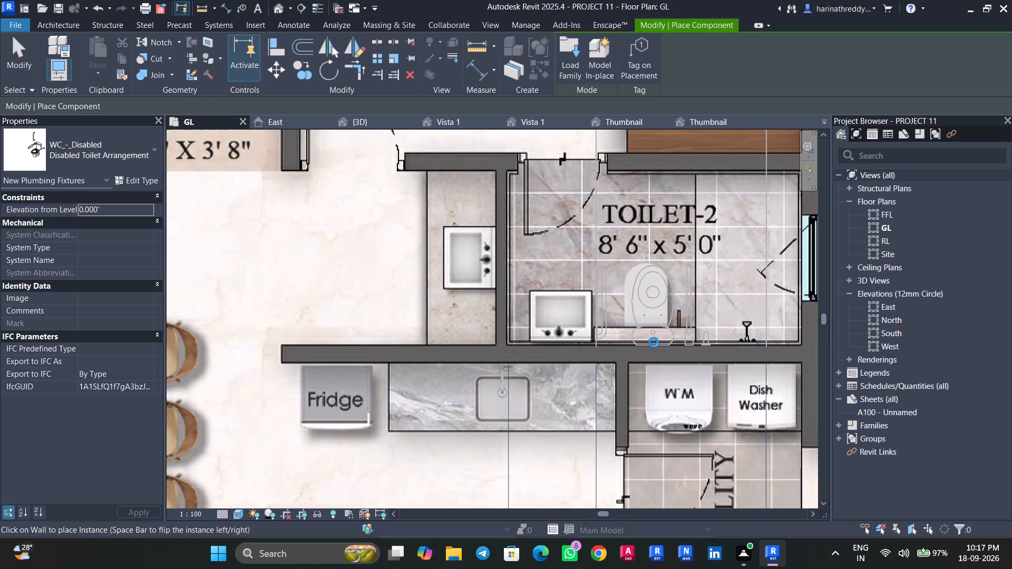
# Place a Plumbing_Fixtures_Shower_Head Metal_Shower_Head at 4' elevation over Toilet-2's drawn shower, on the utility-side wall.
pyautogui.scroll(-5, 588, 357)
pyautogui.moveTo(583, 358); pyautogui.dragTo(482, 337, button='middle')
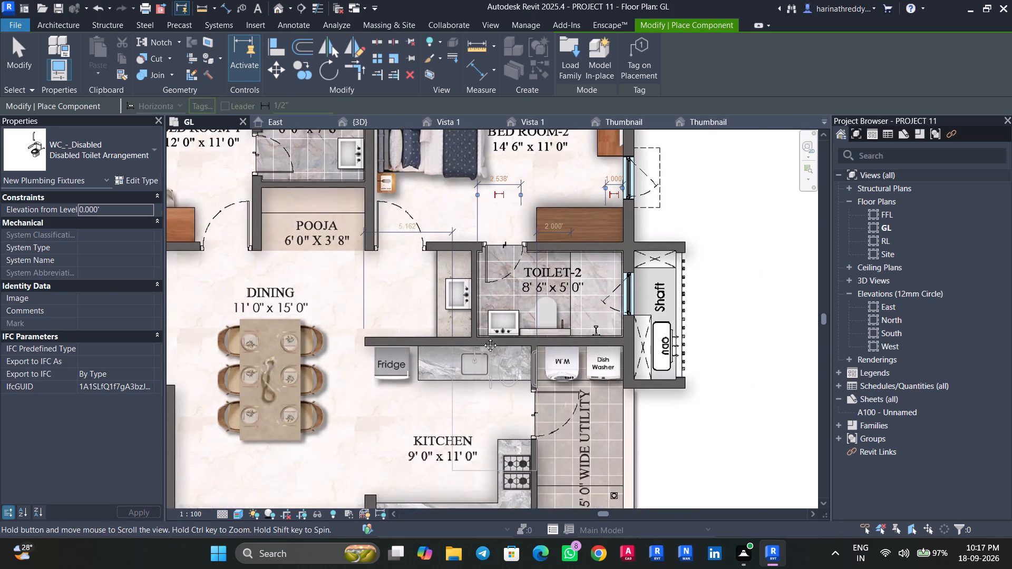
pyautogui.moveTo(482, 337); pyautogui.dragTo(419, 329, button='middle')
pyautogui.click(119, 155)
pyautogui.scroll(5, 91, 266)
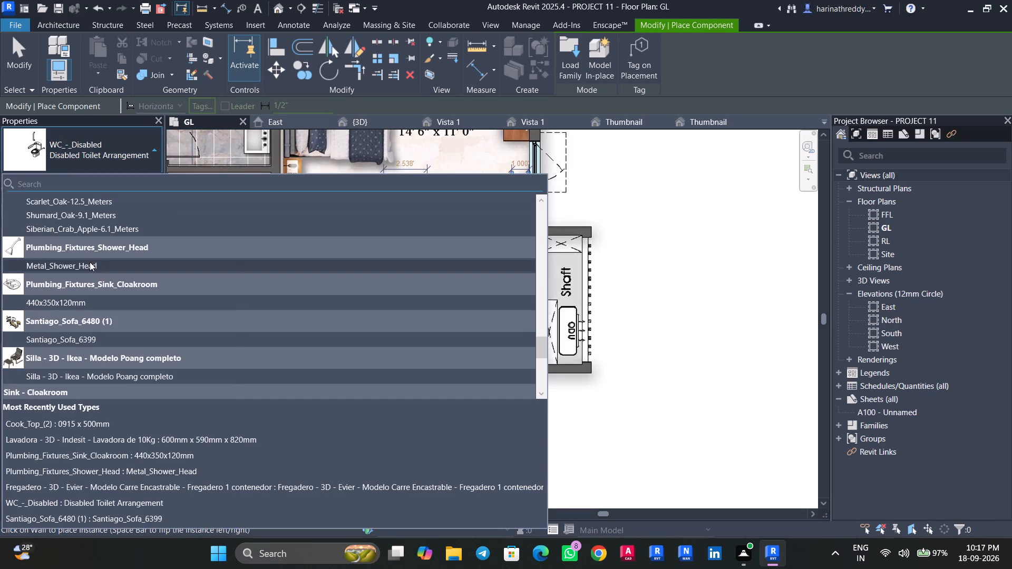
pyautogui.click(82, 268)
pyautogui.scroll(11, 497, 313)
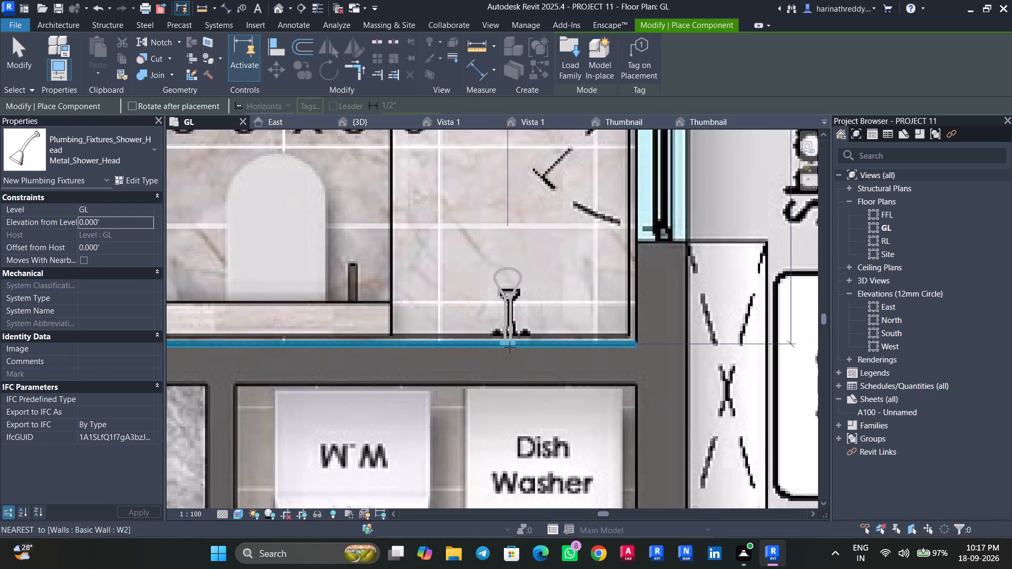
pyautogui.moveTo(120, 221); pyautogui.dragTo(66, 221)
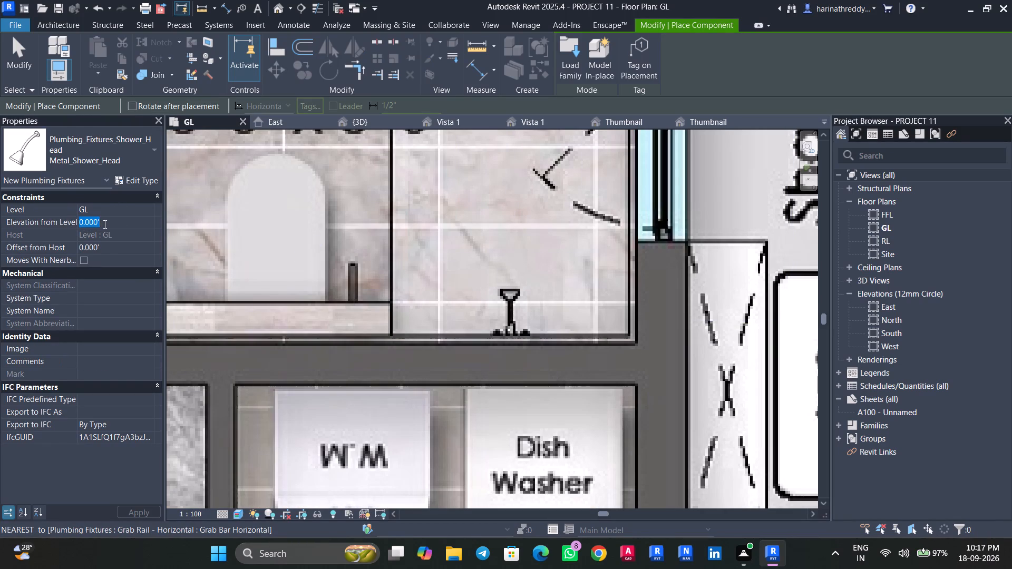
pyautogui.press('4')
pyautogui.press("'")
pyautogui.press('Return')
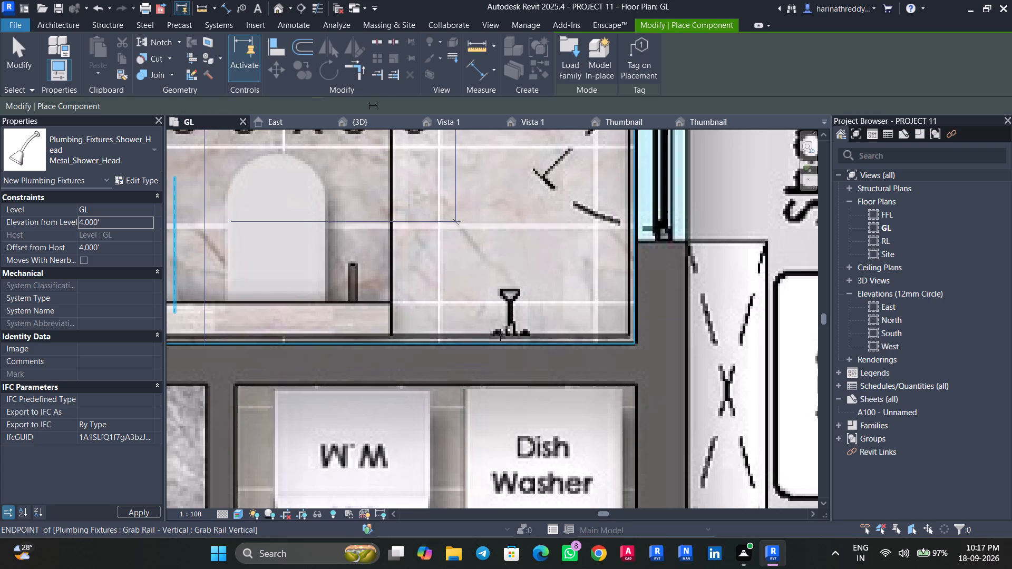
pyautogui.click(510, 344)
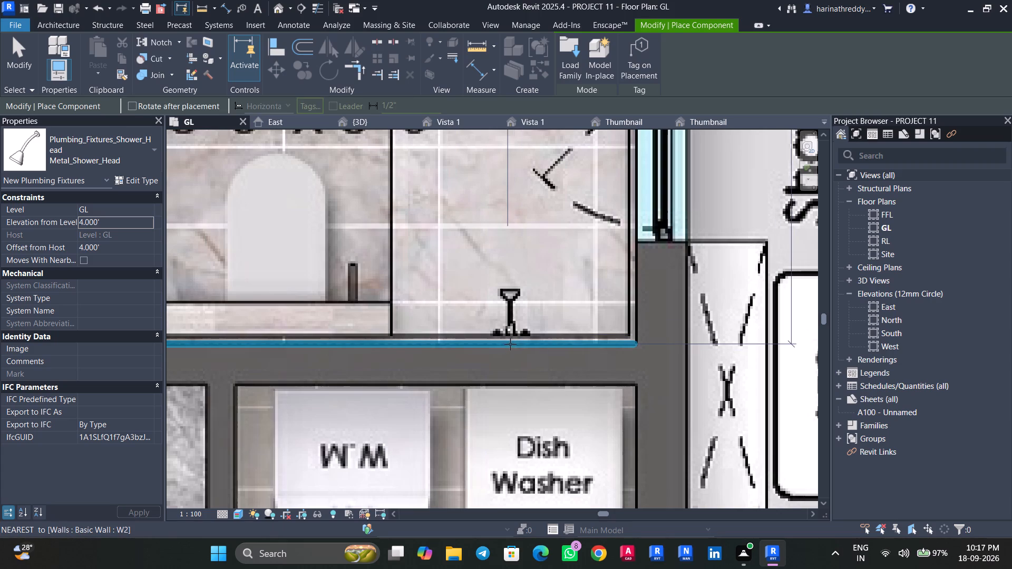
pyautogui.press('Escape')
pyautogui.press('Escape')
pyautogui.press('Escape')
pyautogui.press('Escape')
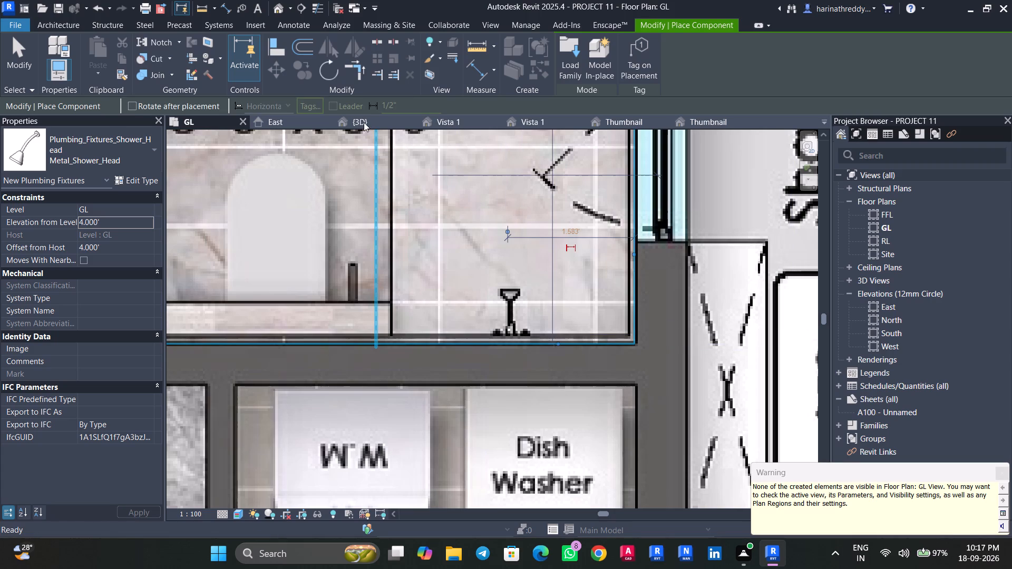
# In the 3D view, examine Toilet-2's basin, WC, partition and shower head, and the furnishing of the surrounding flats.
pyautogui.click(364, 122)
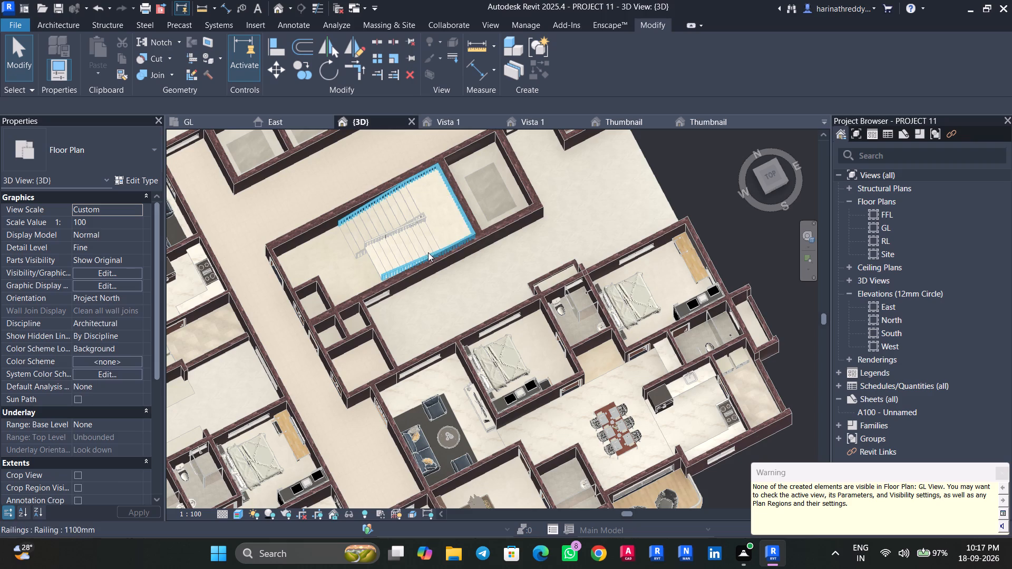
pyautogui.scroll(-7, 575, 368)
pyautogui.scroll(3, 569, 457)
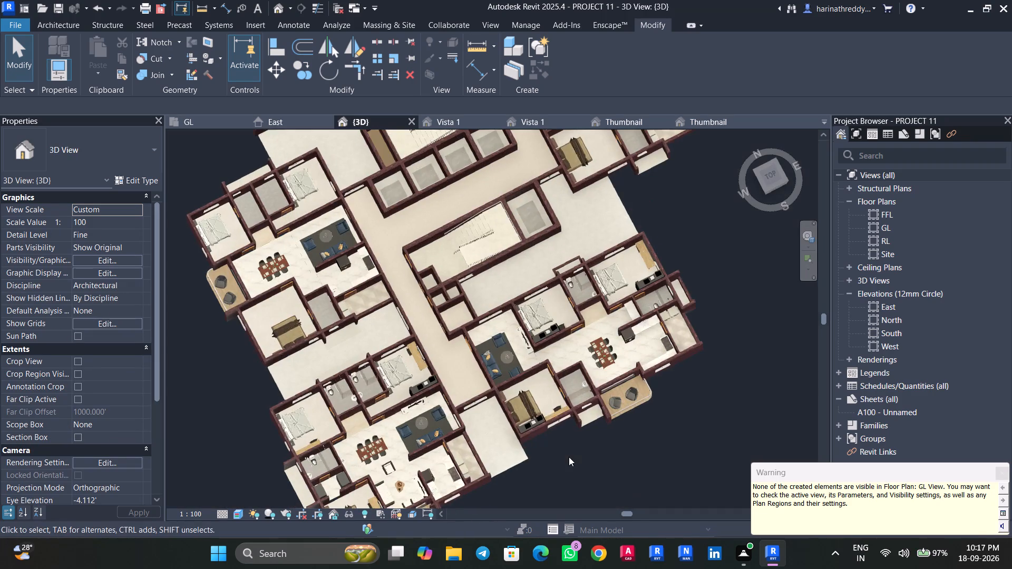
pyautogui.scroll(4, 557, 466)
pyautogui.moveTo(532, 460); pyautogui.dragTo(660, 389, button='middle')
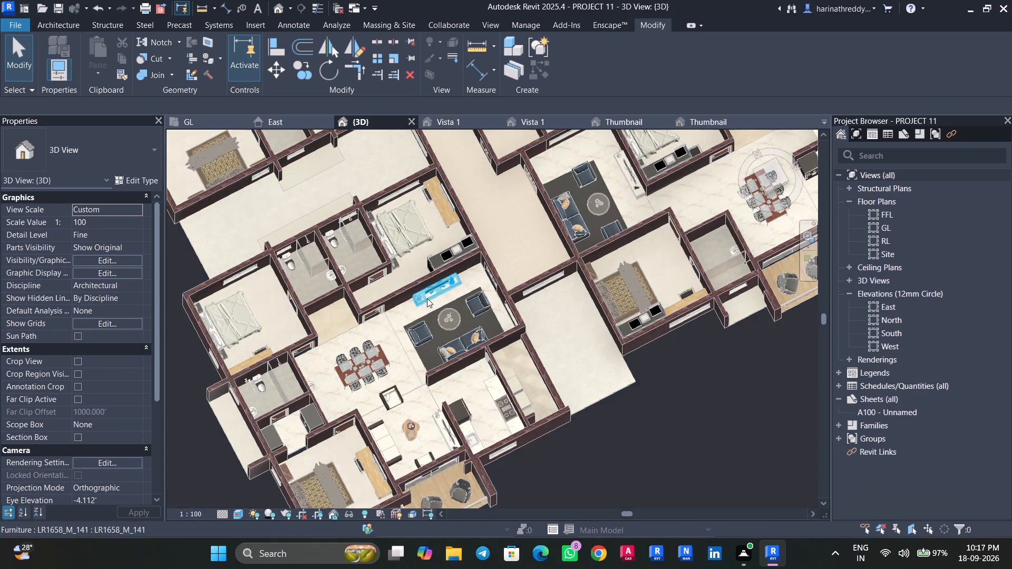
pyautogui.scroll(1, 595, 443)
pyautogui.keyDown('shift'); pyautogui.moveTo(595, 443); pyautogui.dragTo(600, 469, button='middle'); pyautogui.keyUp('shift')
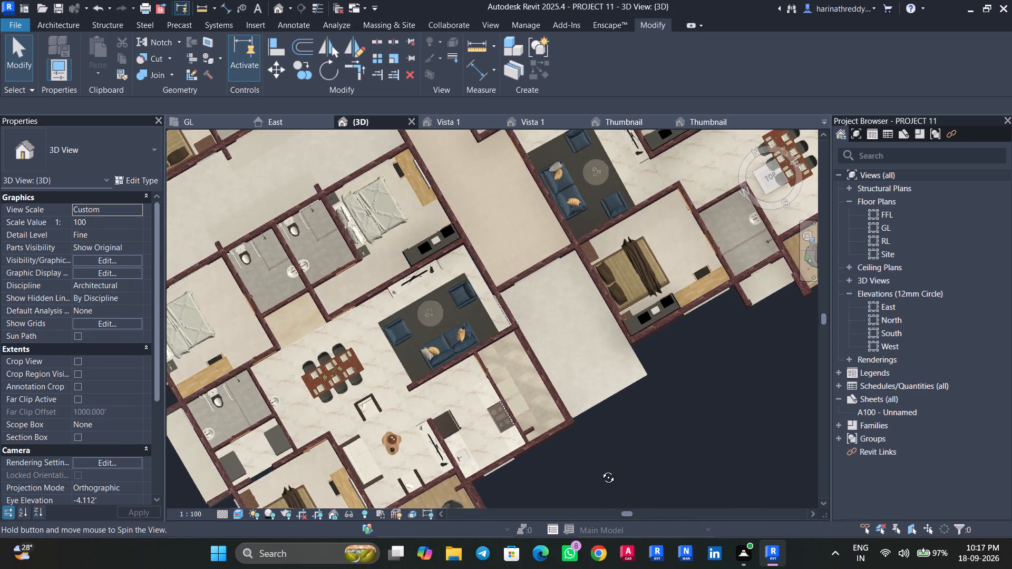
pyautogui.keyDown('shift'); pyautogui.moveTo(600, 469); pyautogui.dragTo(582, 446, button='middle'); pyautogui.keyUp('shift')
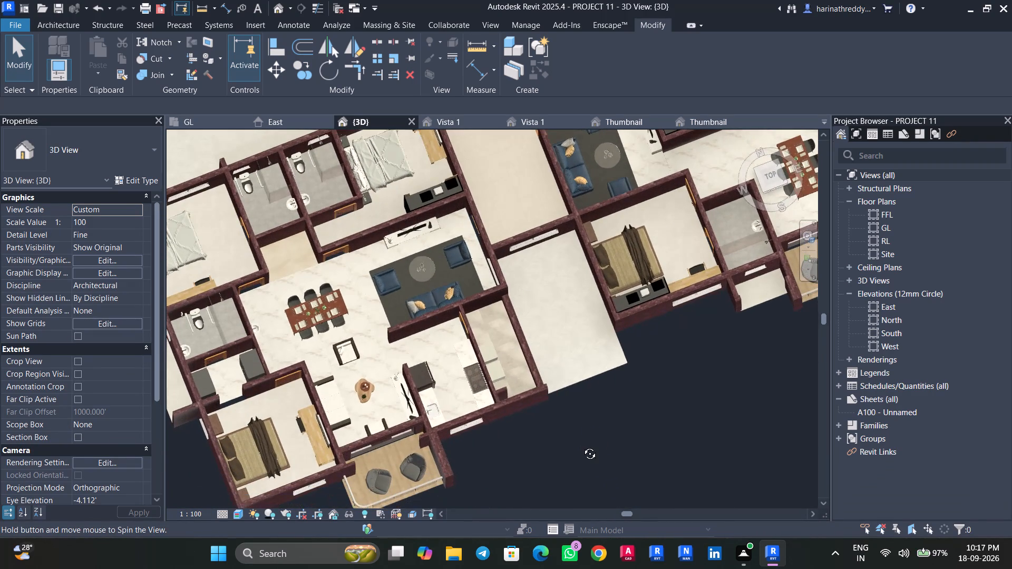
pyautogui.keyDown('shift'); pyautogui.moveTo(582, 446); pyautogui.dragTo(583, 446, button='middle'); pyautogui.keyUp('shift')
pyautogui.moveTo(576, 457); pyautogui.dragTo(581, 455, button='middle')
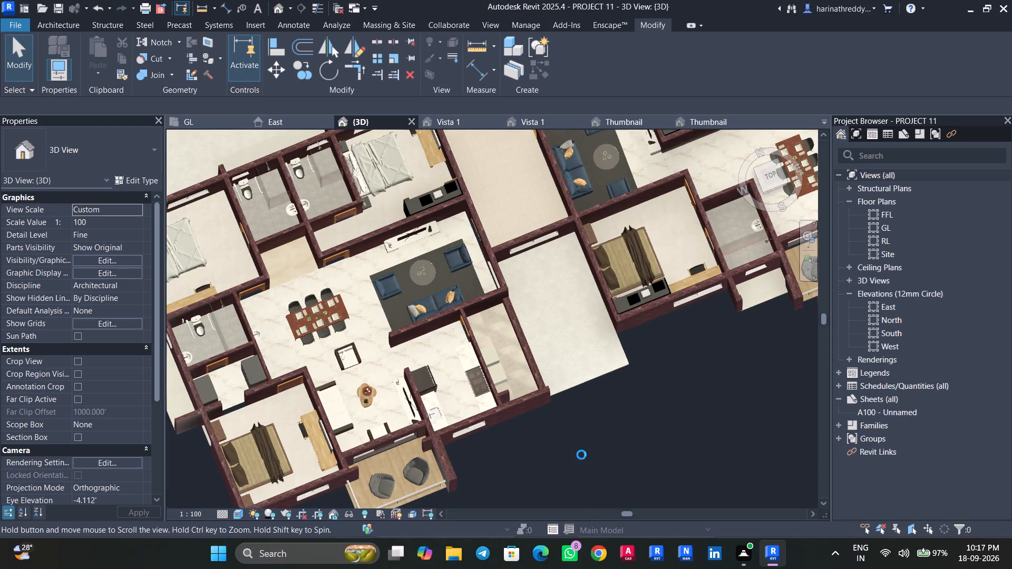
pyautogui.moveTo(581, 455); pyautogui.dragTo(625, 443, button='middle')
pyautogui.scroll(1, 626, 443)
pyautogui.scroll(-8, 628, 446)
pyautogui.scroll(1, 626, 442)
pyautogui.scroll(3, 680, 444)
pyautogui.moveTo(678, 439); pyautogui.dragTo(612, 449, button='middle')
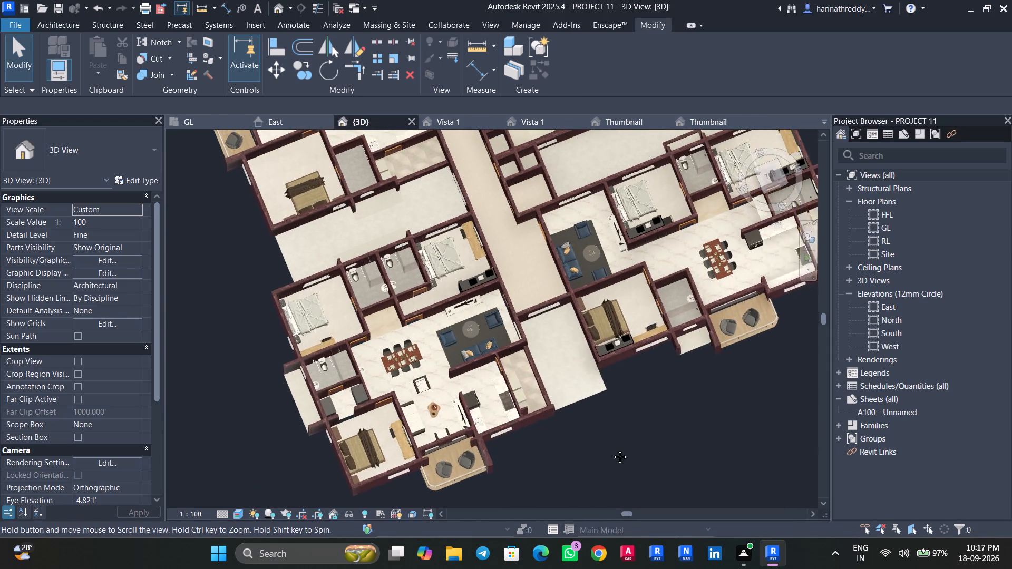
pyautogui.moveTo(612, 449); pyautogui.dragTo(482, 489, button='middle')
pyautogui.scroll(1, 628, 225)
pyautogui.scroll(-1, 628, 223)
pyautogui.scroll(13, 628, 223)
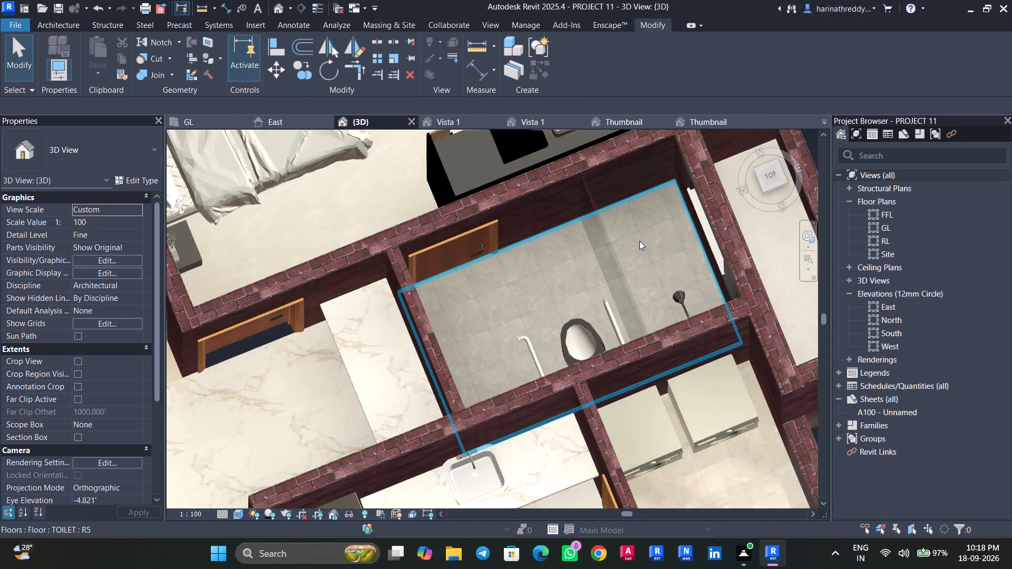
pyautogui.scroll(-3, 639, 241)
pyautogui.keyDown('shift'); pyautogui.middleClick(575, 253); pyautogui.keyUp('shift')
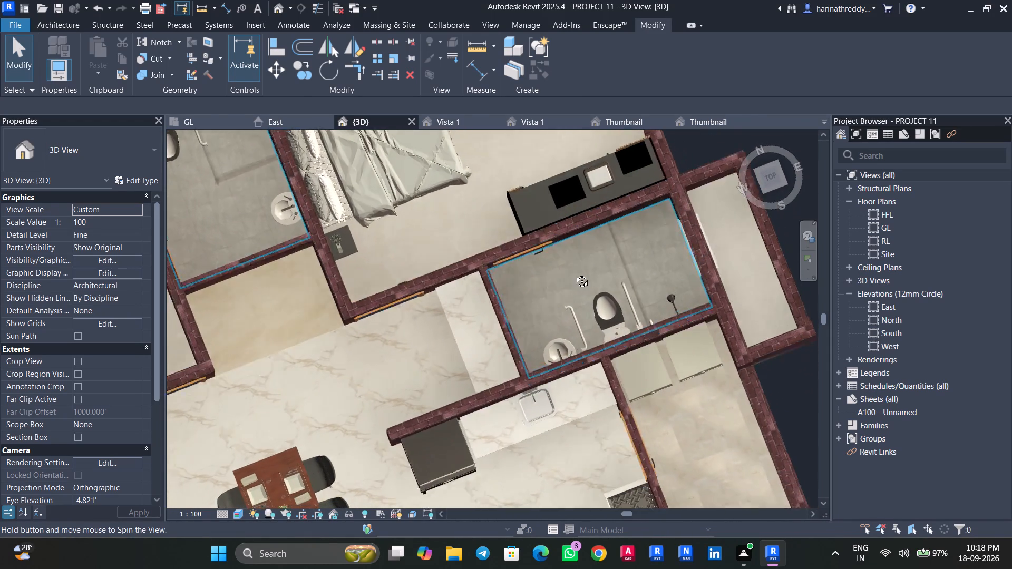
pyautogui.scroll(4, 547, 276)
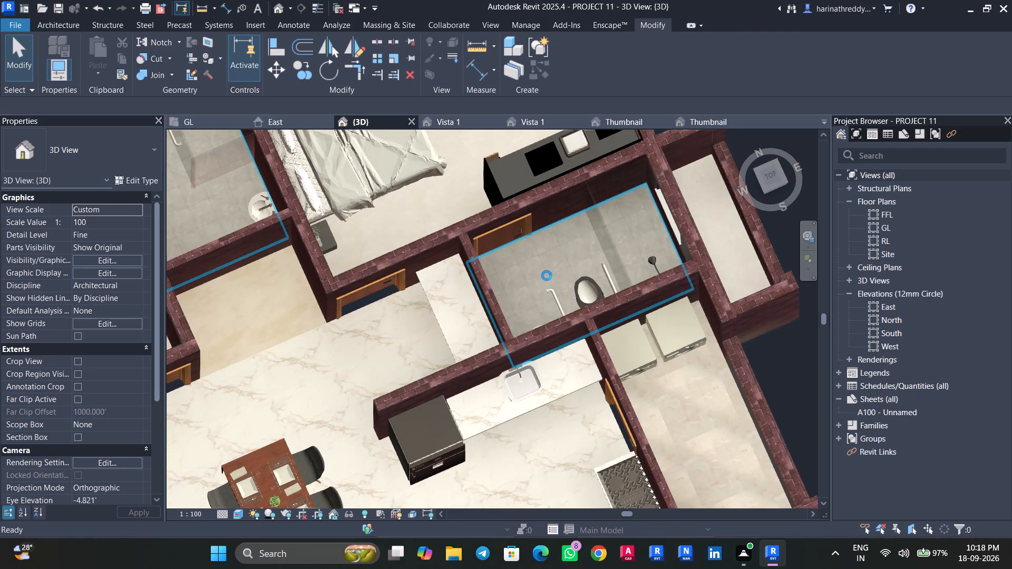
pyautogui.scroll(-11, 551, 301)
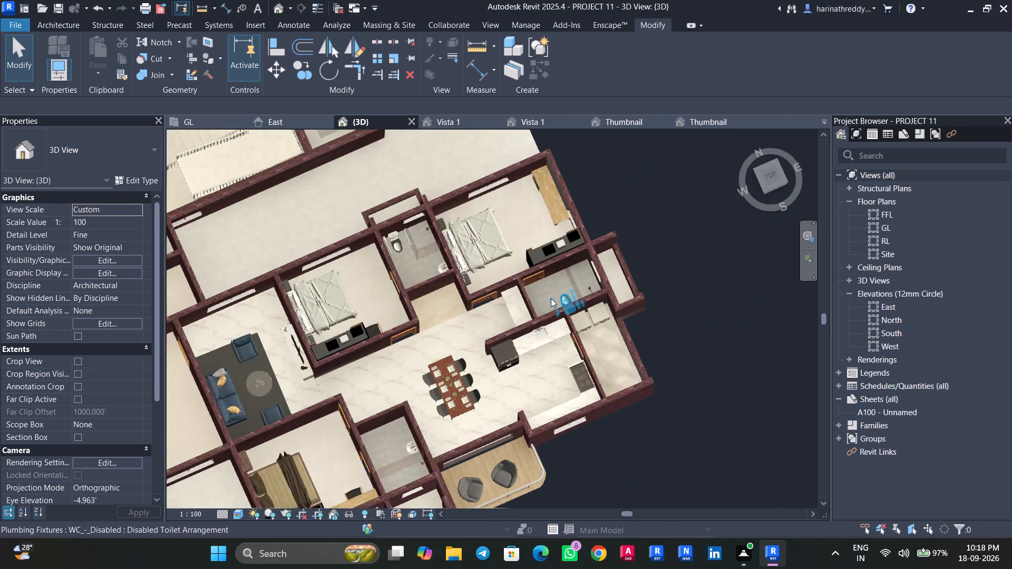
pyautogui.scroll(-1, 551, 298)
pyautogui.moveTo(597, 436); pyautogui.dragTo(642, 372, button='middle')
pyautogui.scroll(4, 642, 372)
pyautogui.moveTo(640, 377); pyautogui.dragTo(657, 380, button='middle')
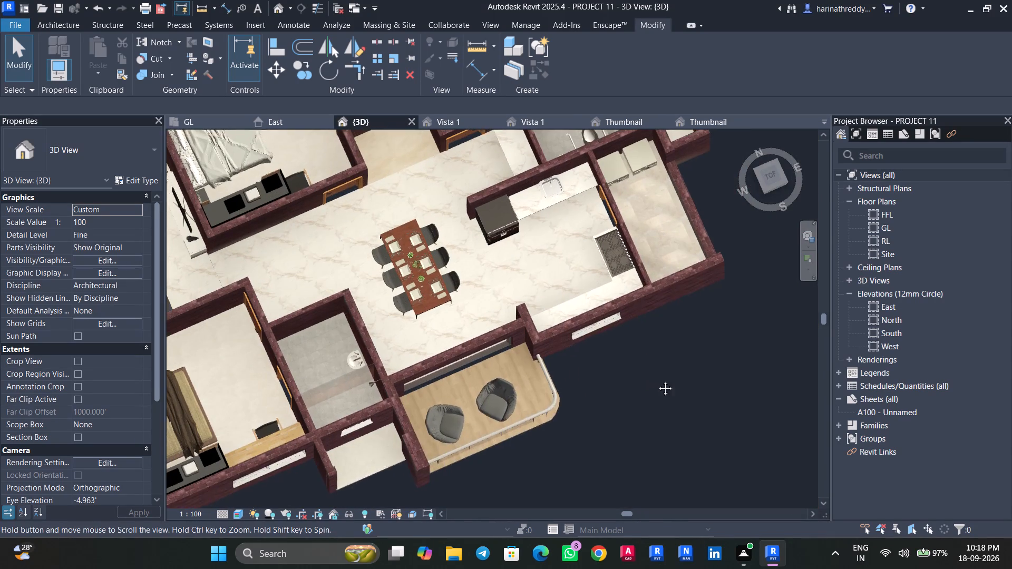
pyautogui.moveTo(657, 380); pyautogui.dragTo(697, 386, button='middle')
pyautogui.scroll(-3, 700, 386)
pyautogui.scroll(5, 339, 242)
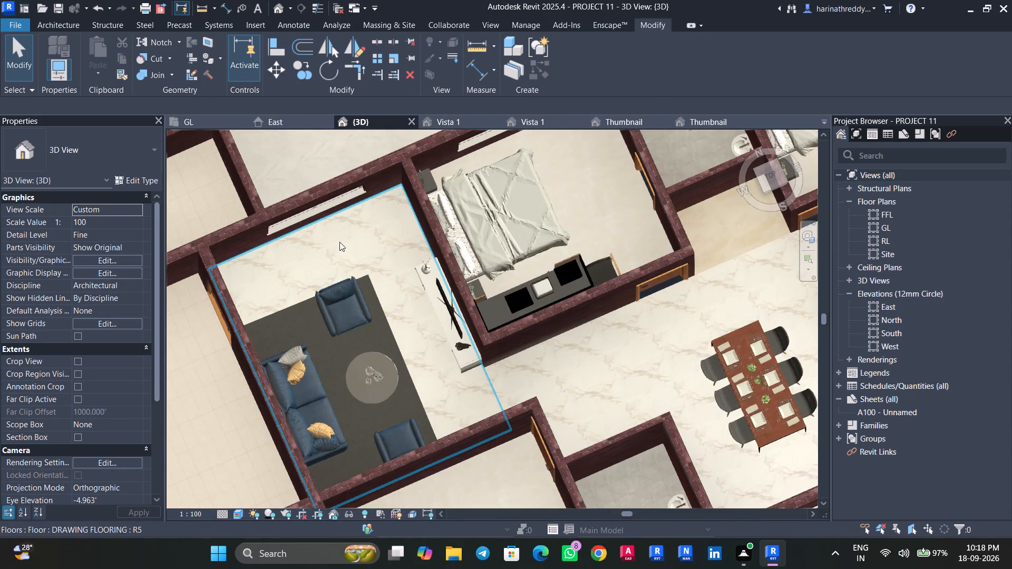
pyautogui.scroll(-3, 339, 242)
pyautogui.scroll(3, 504, 241)
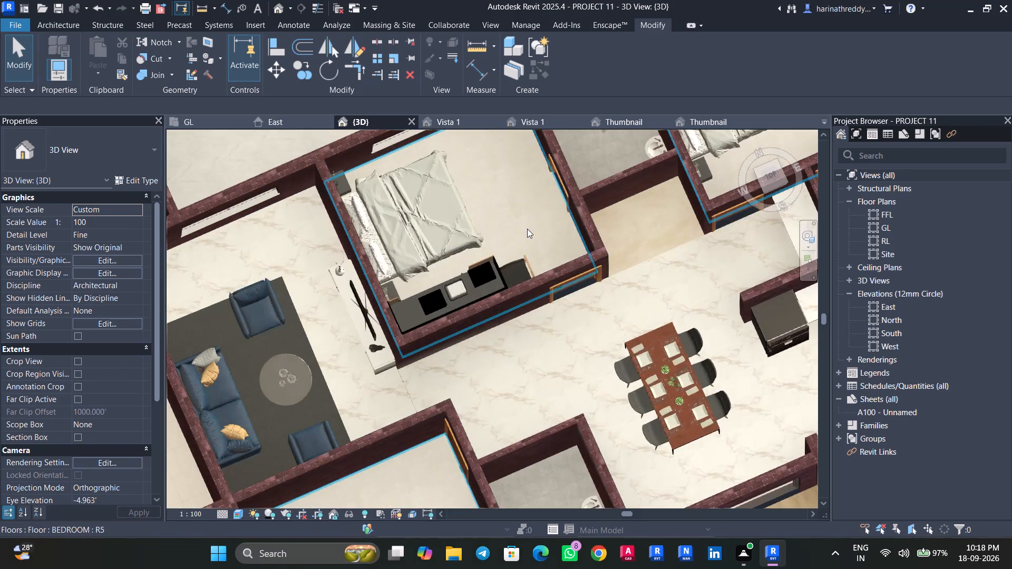
pyautogui.keyDown('shift'); pyautogui.moveTo(528, 229); pyautogui.dragTo(528, 238, button='middle'); pyautogui.keyUp('shift')
pyautogui.scroll(-9, 527, 234)
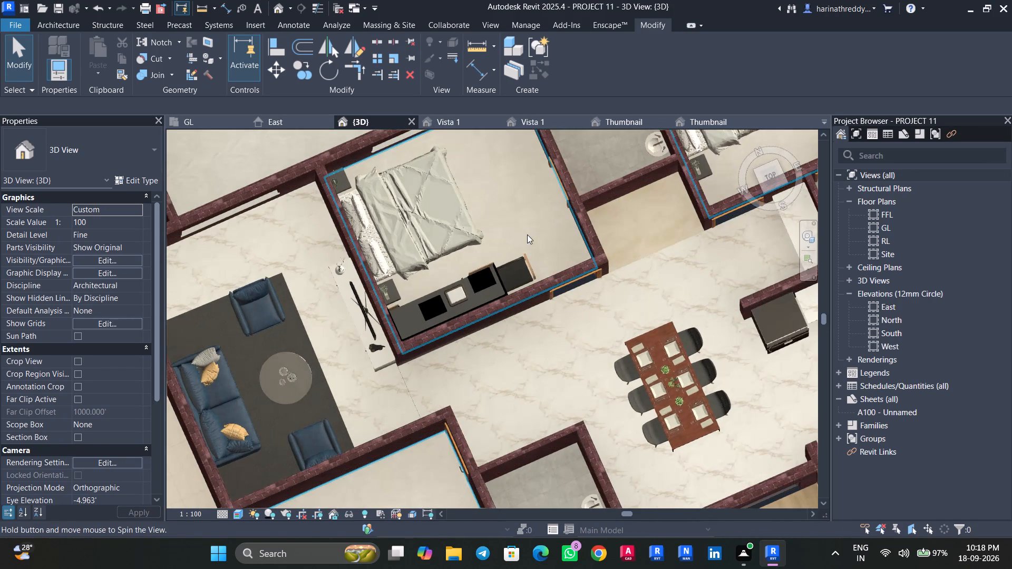
pyautogui.scroll(3, 606, 359)
# Set the elevation from level of the basin in the toilet beside the balcony to 3'.
pyautogui.keyDown('shift'); pyautogui.moveTo(605, 360); pyautogui.dragTo(610, 349, button='middle'); pyautogui.keyUp('shift')
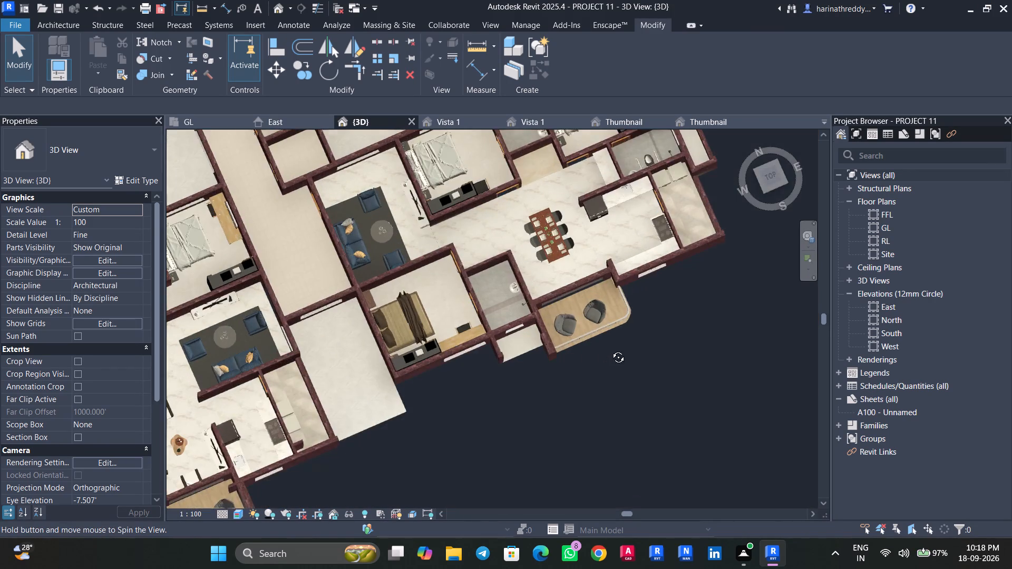
pyautogui.keyDown('shift'); pyautogui.moveTo(610, 349); pyautogui.dragTo(697, 300, button='middle'); pyautogui.keyUp('shift')
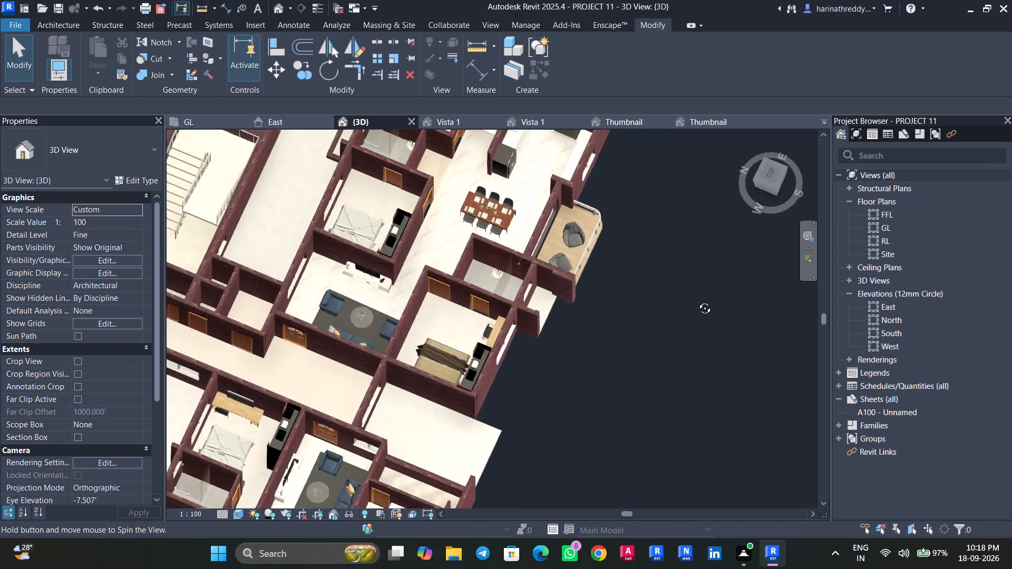
pyautogui.keyDown('shift'); pyautogui.moveTo(697, 300); pyautogui.dragTo(697, 297, button='middle'); pyautogui.keyUp('shift')
pyautogui.scroll(13, 483, 266)
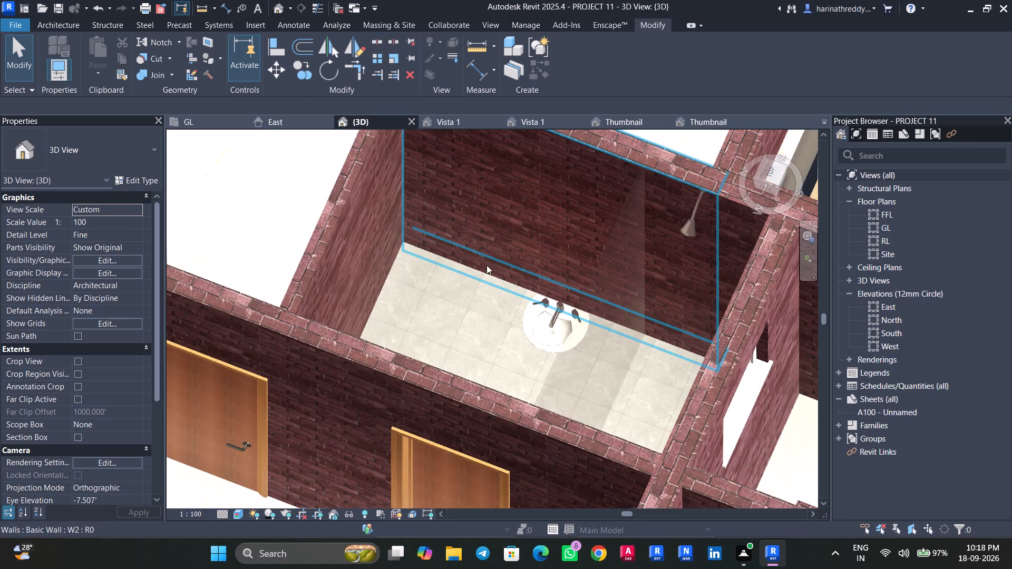
pyautogui.keyDown('shift'); pyautogui.moveTo(488, 274); pyautogui.dragTo(495, 340, button='middle'); pyautogui.keyUp('shift')
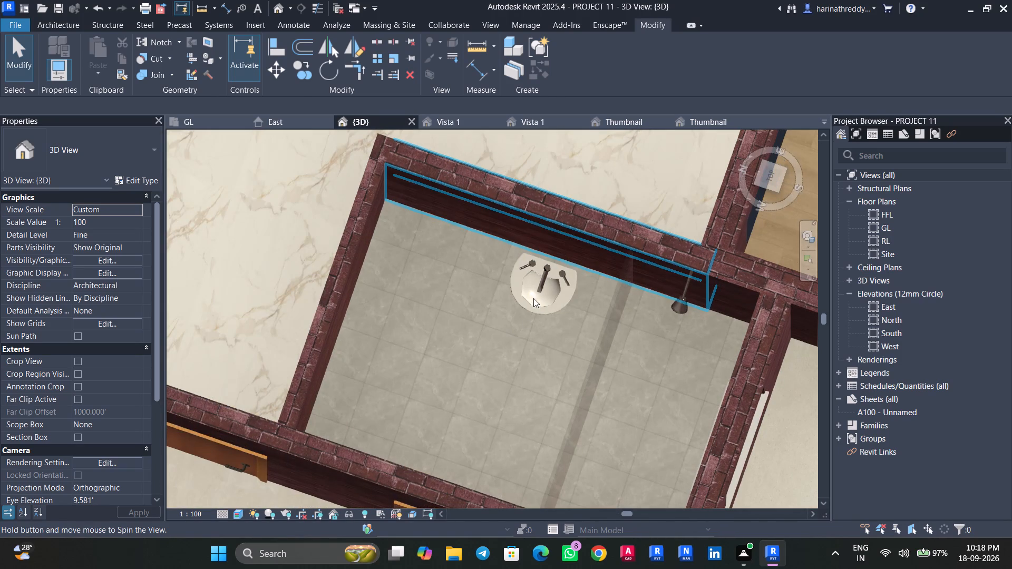
pyautogui.click(532, 307)
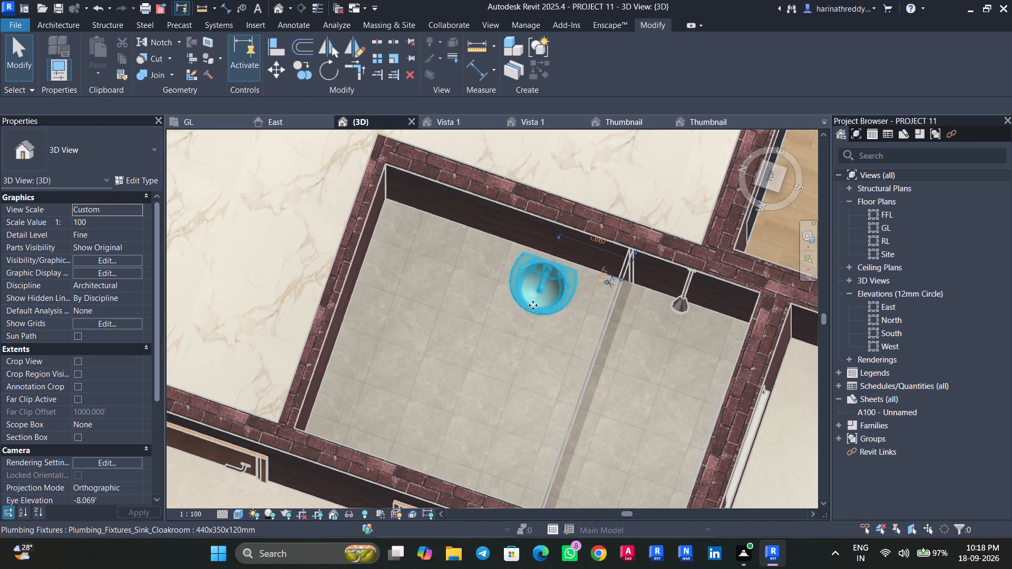
pyautogui.click(111, 223)
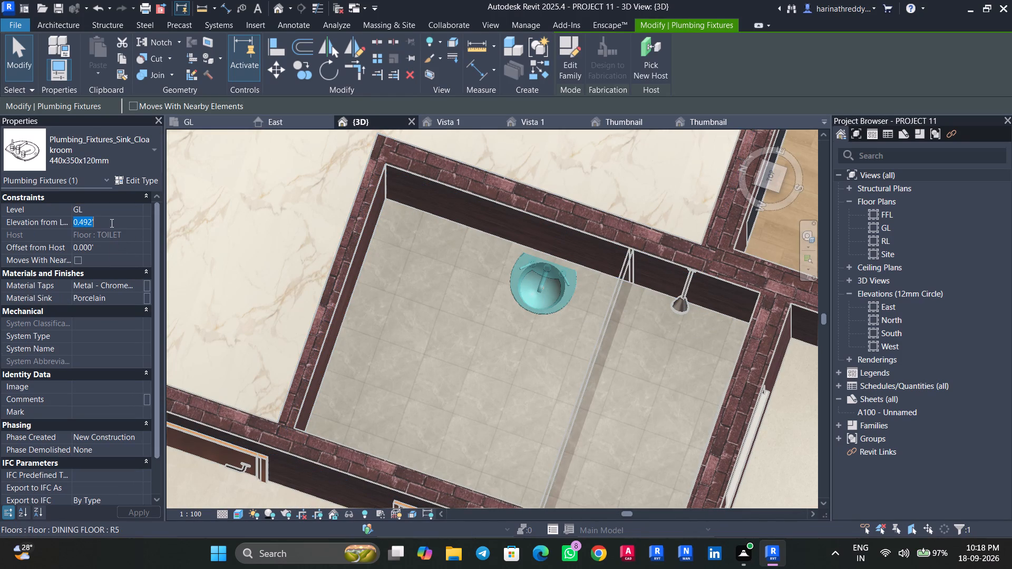
pyautogui.press('4')
pyautogui.press('BackSpace')
pyautogui.press('3')
pyautogui.press("'")
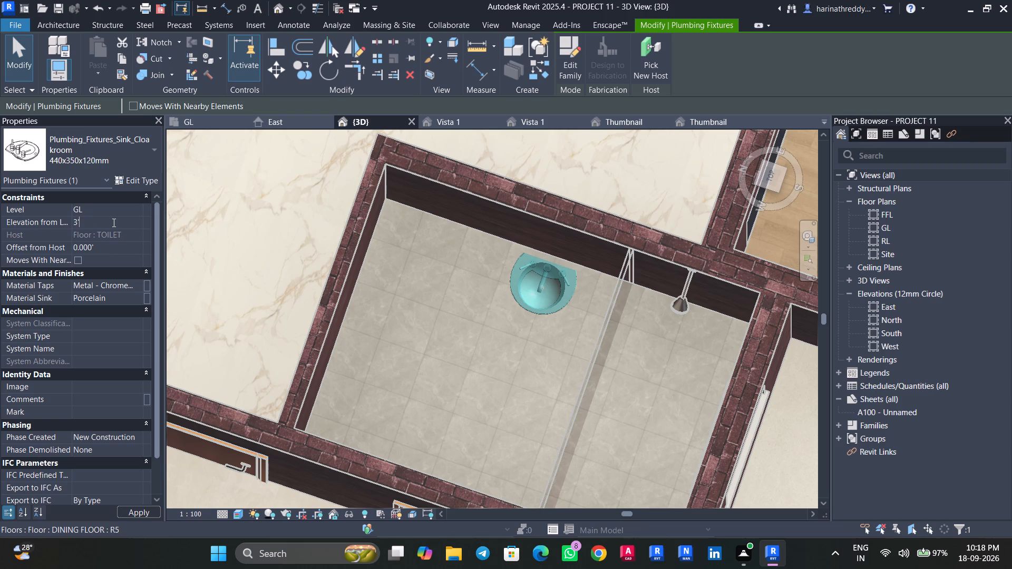
pyautogui.press('Return')
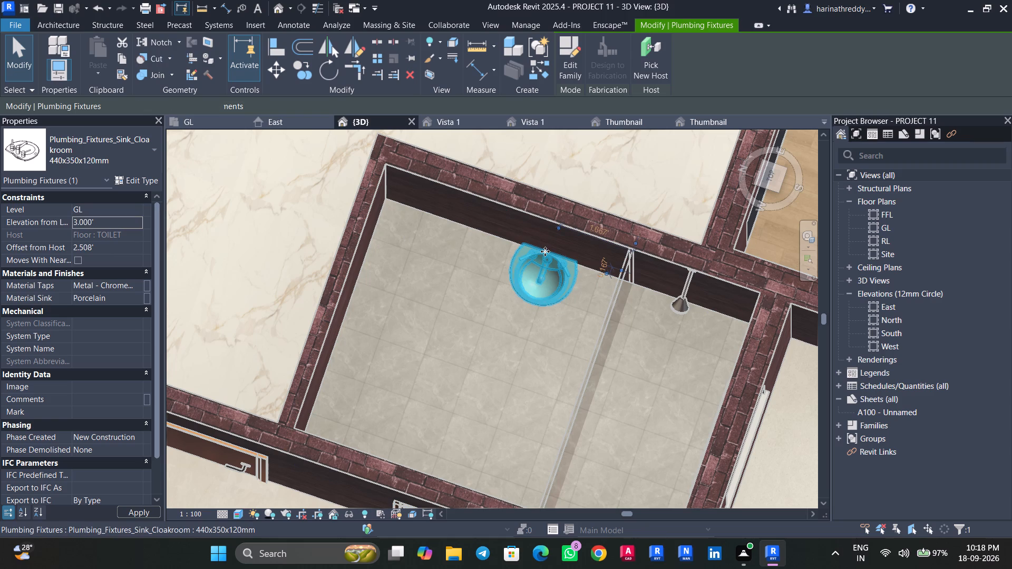
# Nudge the basin in the toilet beside the balcony back against the dining-side wall, working in the top view.
pyautogui.scroll(-1, 545, 251)
pyautogui.click(772, 172)
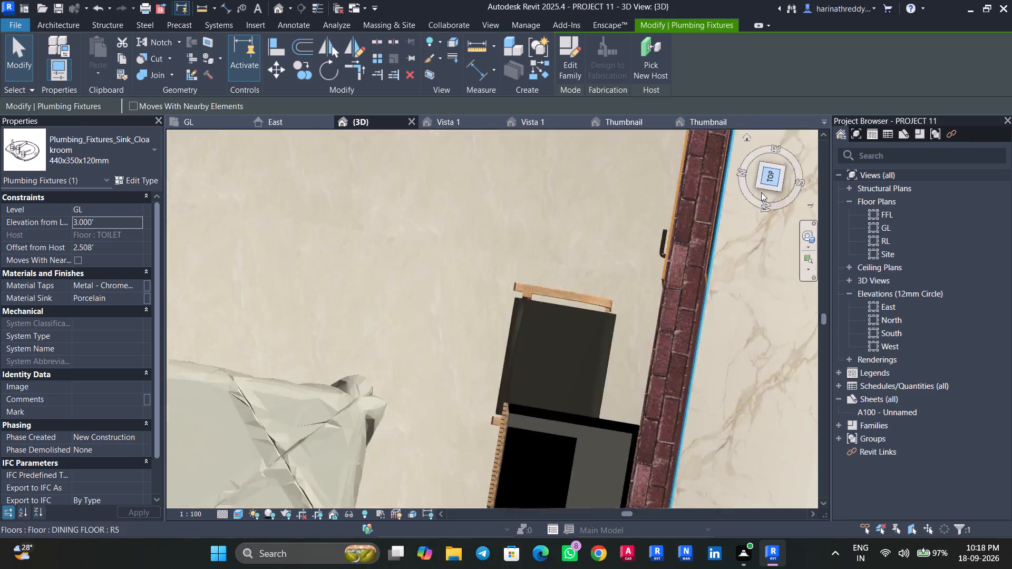
pyautogui.scroll(-7, 679, 248)
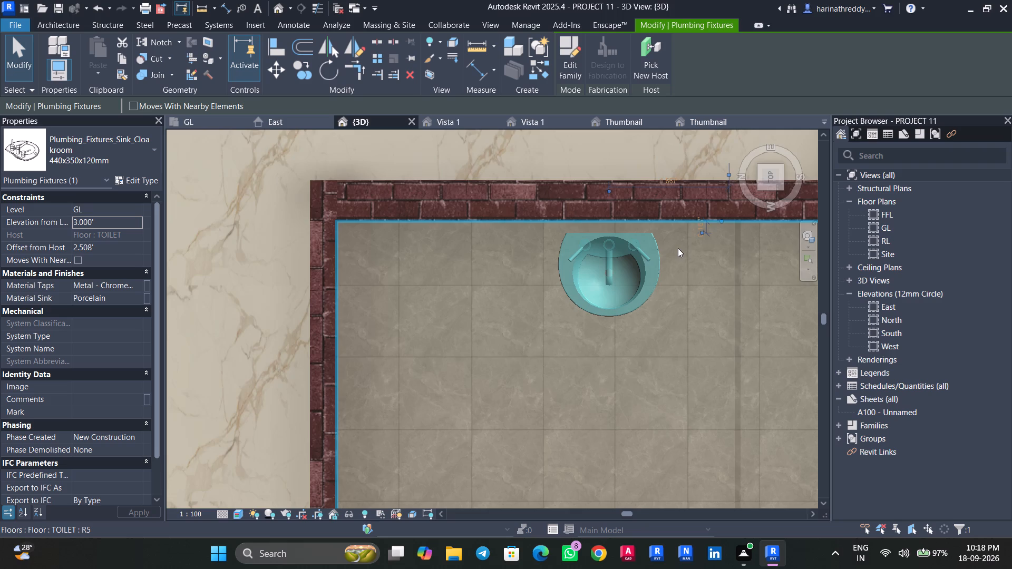
pyautogui.press('Up')
pyautogui.press('Up')
pyautogui.press('Up')
pyautogui.press('Up')
pyautogui.press('Up')
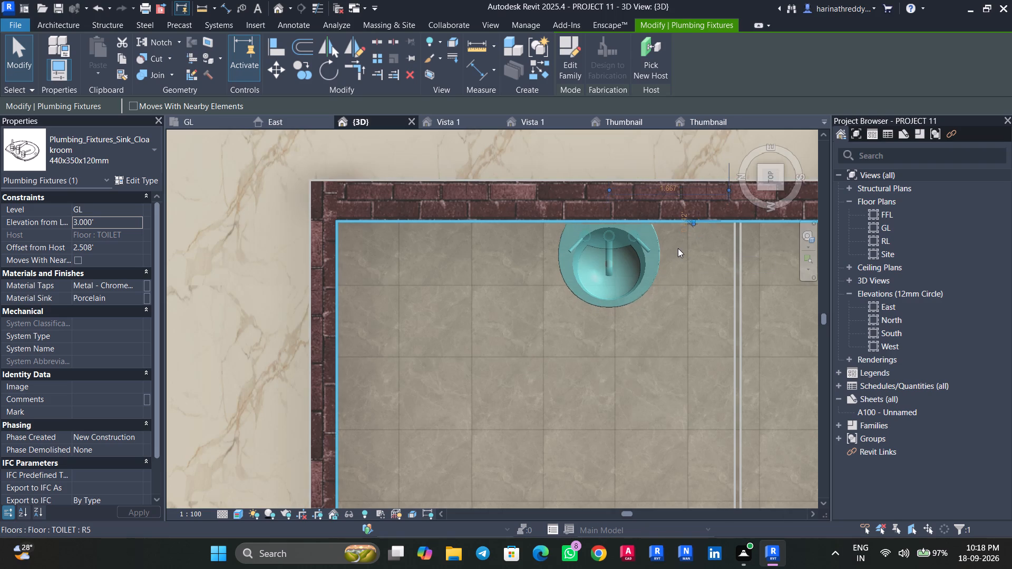
# Set the elevation from level of all Plumbing_Fixtures_Sink_Cloakroom 440x350x120mm basin instances to 3'.
pyautogui.write('sa')
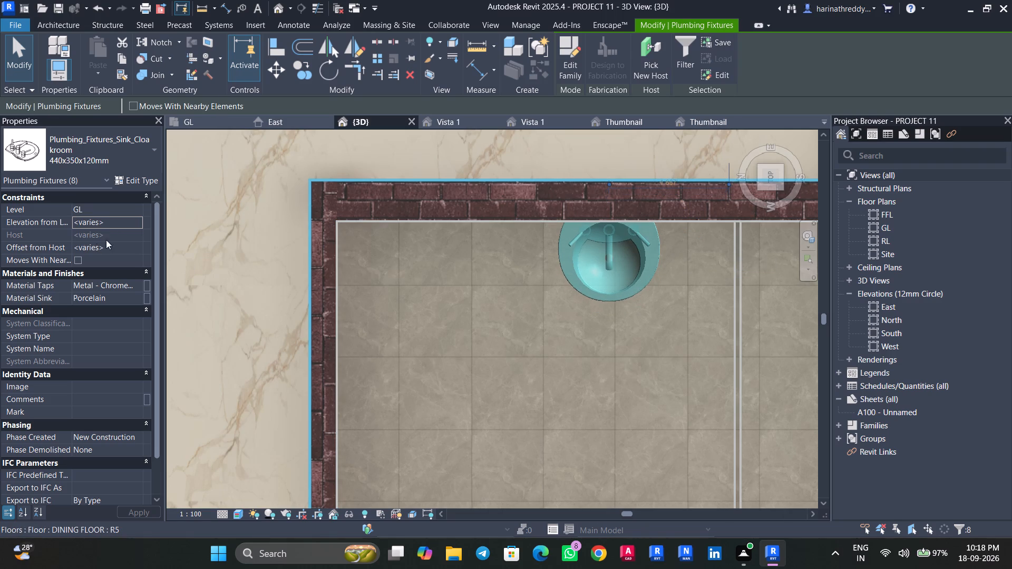
pyautogui.click(123, 224)
pyautogui.press('3')
pyautogui.press("'")
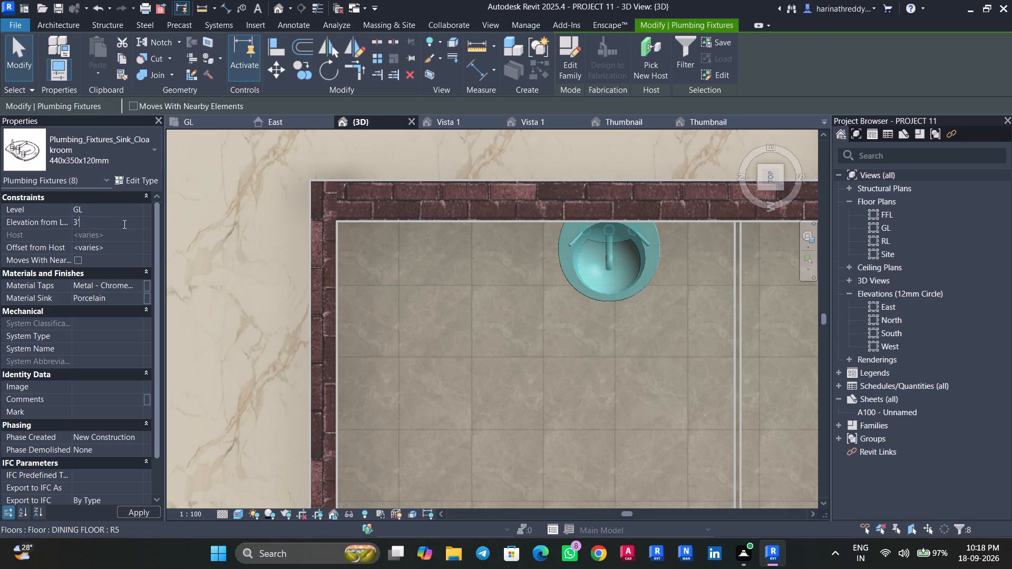
pyautogui.press('Return')
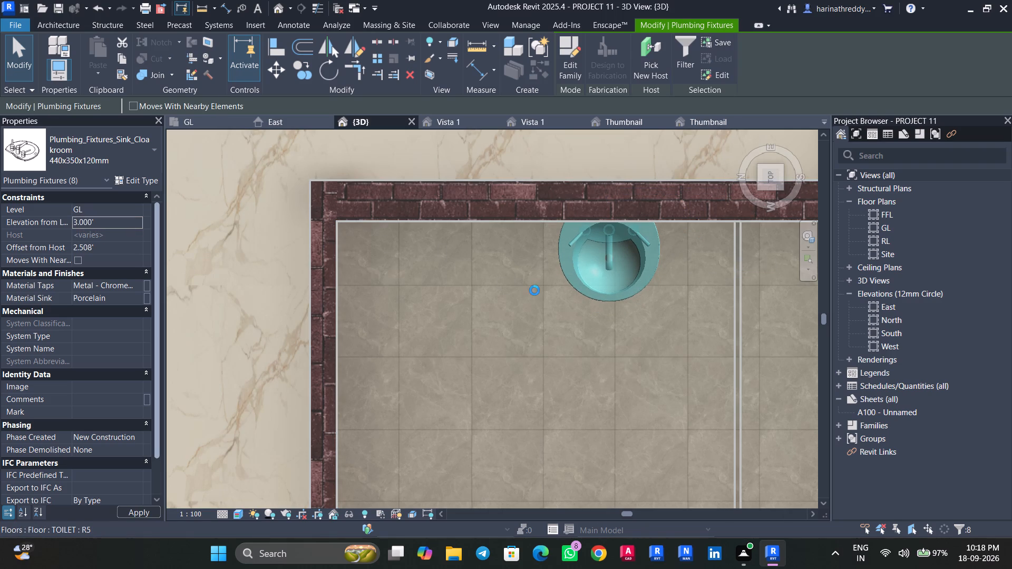
pyautogui.scroll(-6, 534, 290)
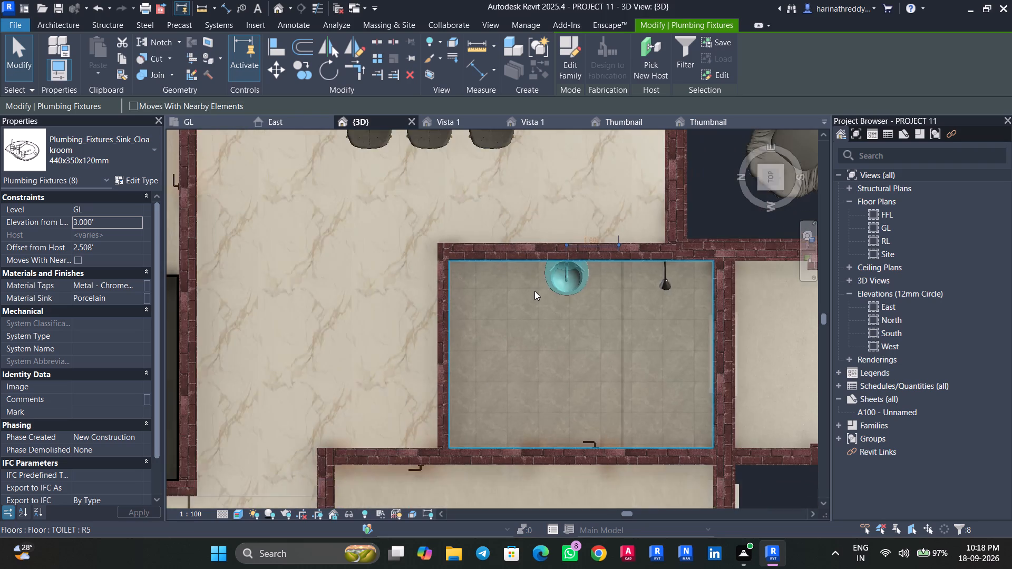
pyautogui.scroll(-9, 534, 291)
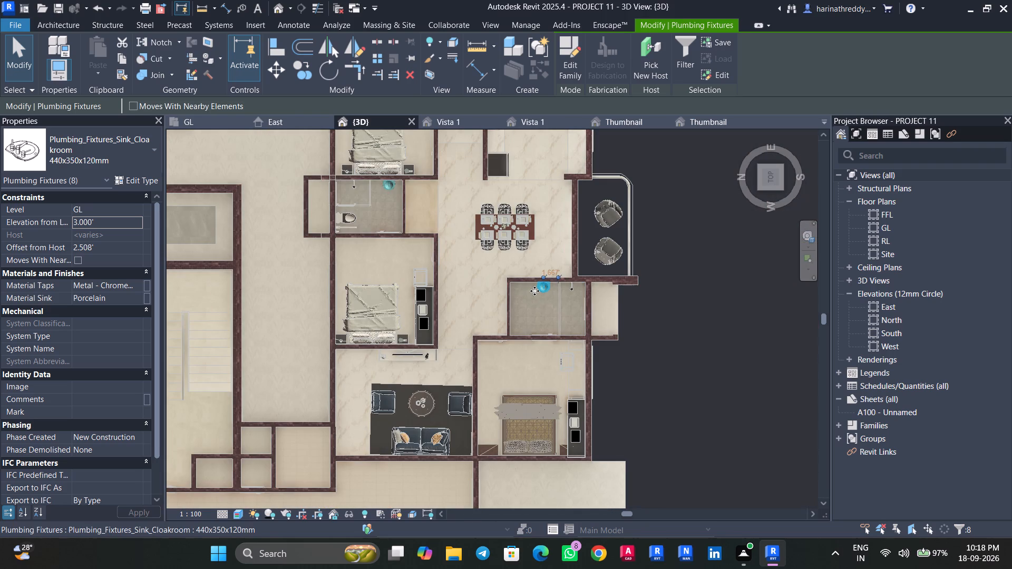
pyautogui.scroll(-4, 534, 291)
pyautogui.press('Escape')
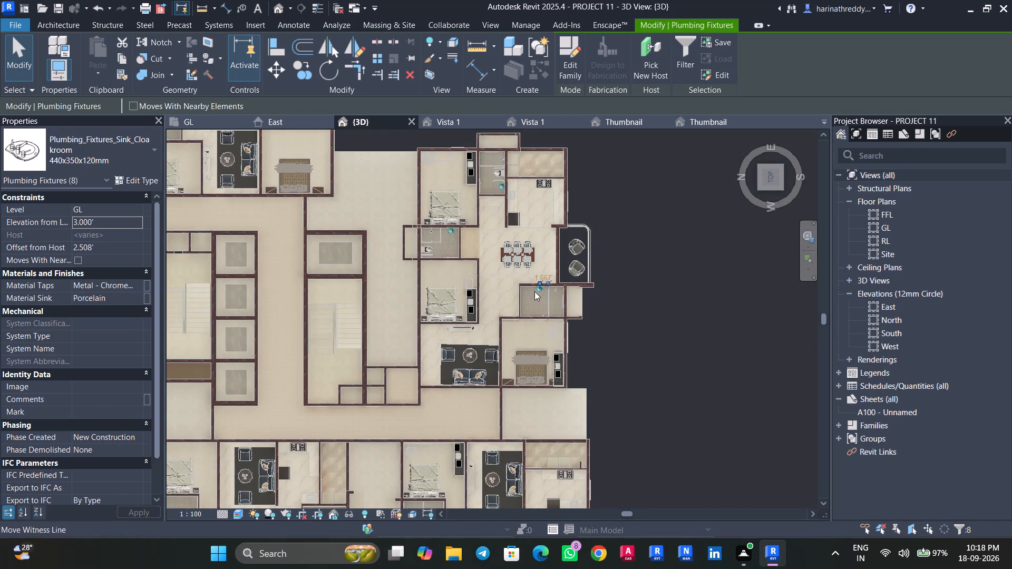
# In the 3D view, examine the basins, toilets and dining area of the flat and the overall furnished floor.
pyautogui.keyDown('shift'); pyautogui.moveTo(640, 355); pyautogui.dragTo(648, 207, button='middle'); pyautogui.keyUp('shift')
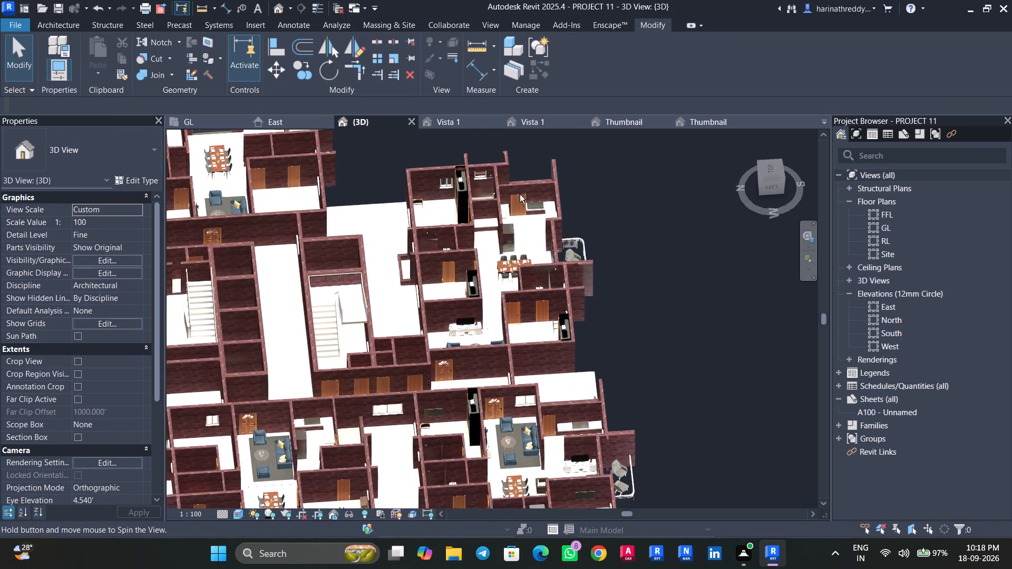
pyautogui.scroll(2, 519, 195)
pyautogui.scroll(-1, 519, 195)
pyautogui.scroll(16, 519, 195)
pyautogui.scroll(1, 509, 263)
pyautogui.scroll(-11, 509, 263)
pyautogui.scroll(9, 512, 253)
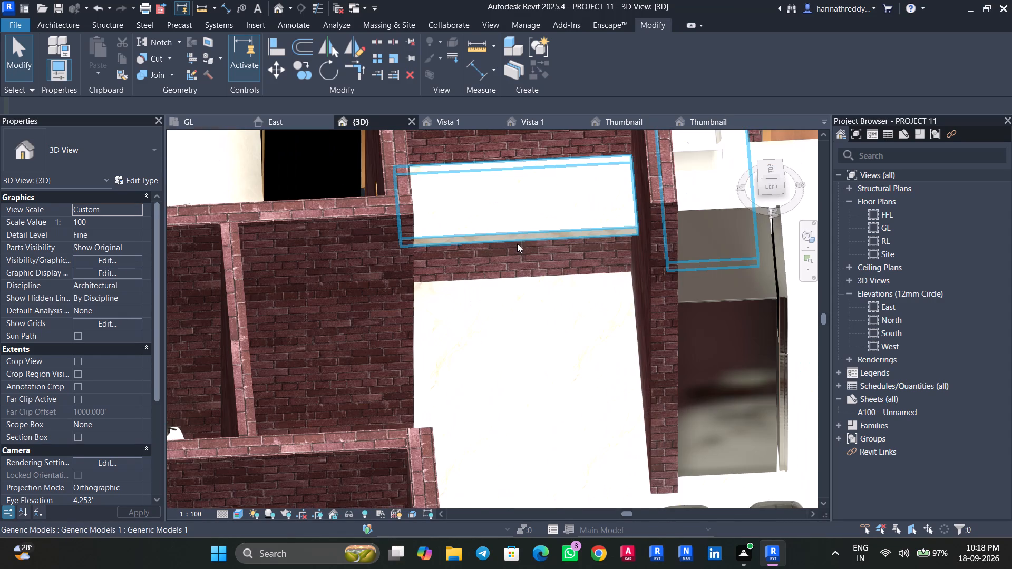
pyautogui.scroll(-4, 517, 243)
pyautogui.keyDown('shift'); pyautogui.moveTo(529, 274); pyautogui.dragTo(540, 333, button='middle'); pyautogui.keyUp('shift')
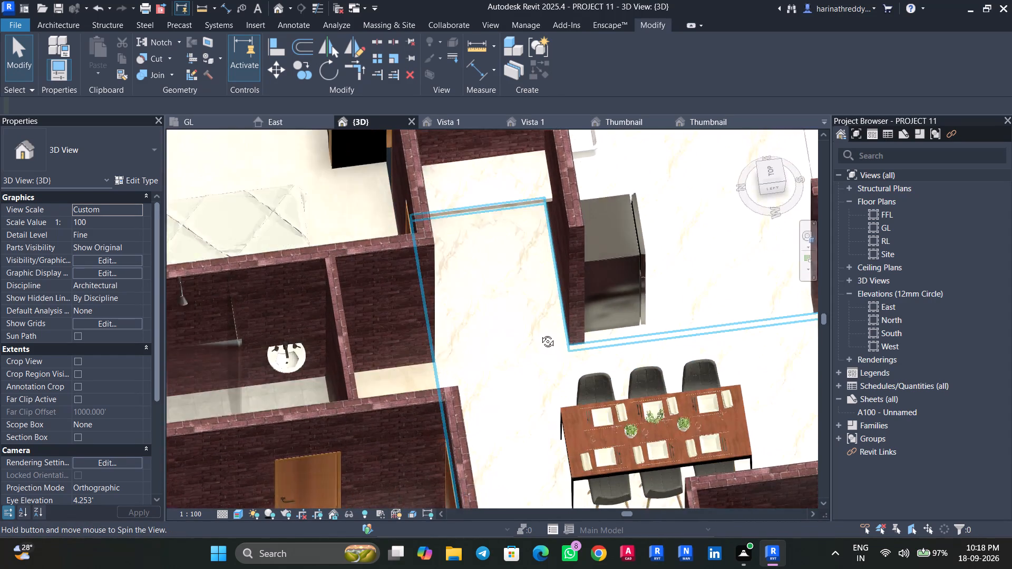
pyautogui.keyDown('shift'); pyautogui.moveTo(540, 333); pyautogui.dragTo(533, 311, button='middle'); pyautogui.keyUp('shift')
pyautogui.scroll(-7, 514, 274)
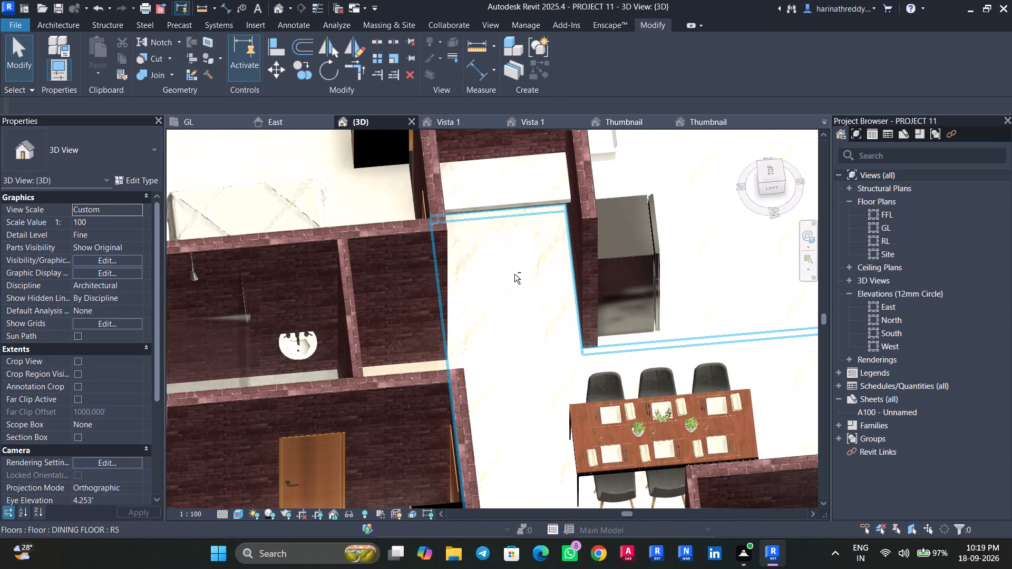
pyautogui.scroll(-13, 514, 274)
pyautogui.keyDown('shift'); pyautogui.moveTo(625, 356); pyautogui.dragTo(607, 360, button='middle'); pyautogui.keyUp('shift')
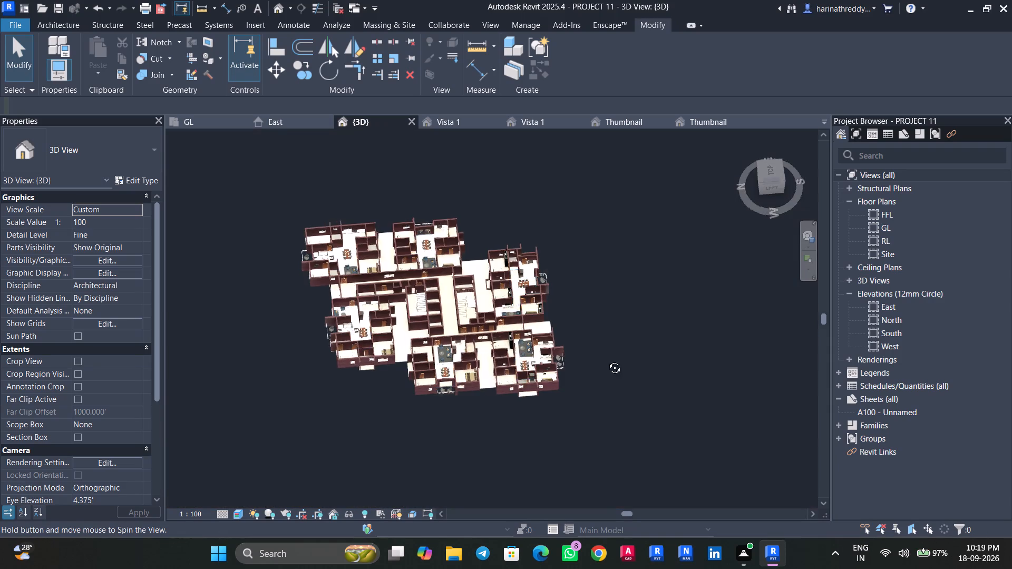
pyautogui.keyDown('shift'); pyautogui.moveTo(607, 360); pyautogui.dragTo(421, 365, button='middle'); pyautogui.keyUp('shift')
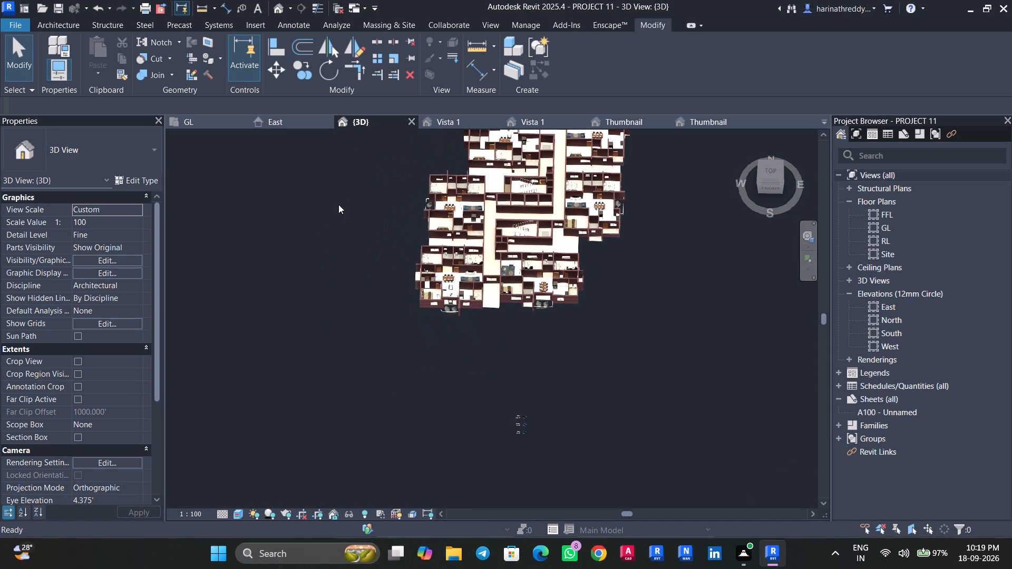
# Return to the GL floor plan view.
pyautogui.click(205, 125)
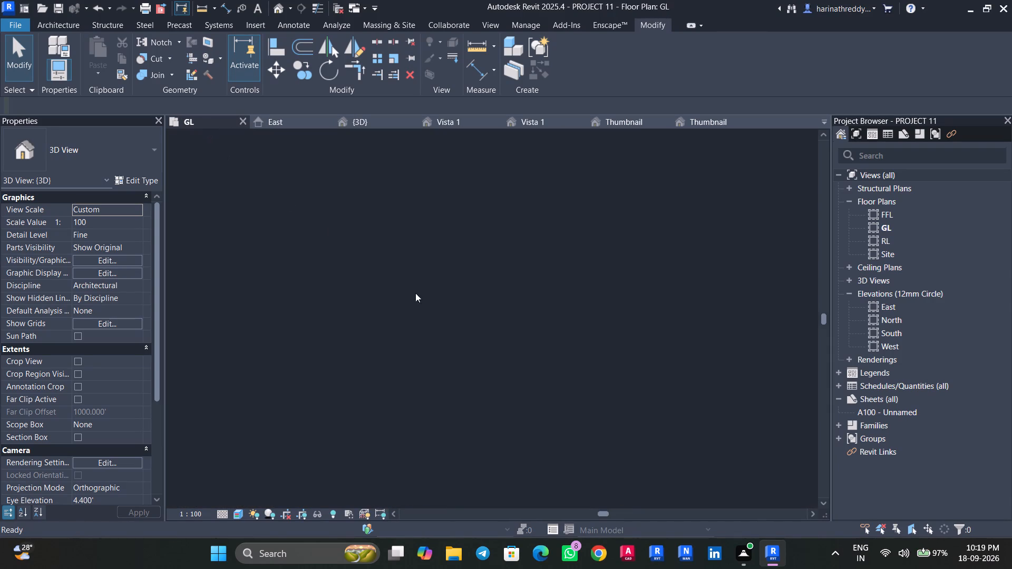
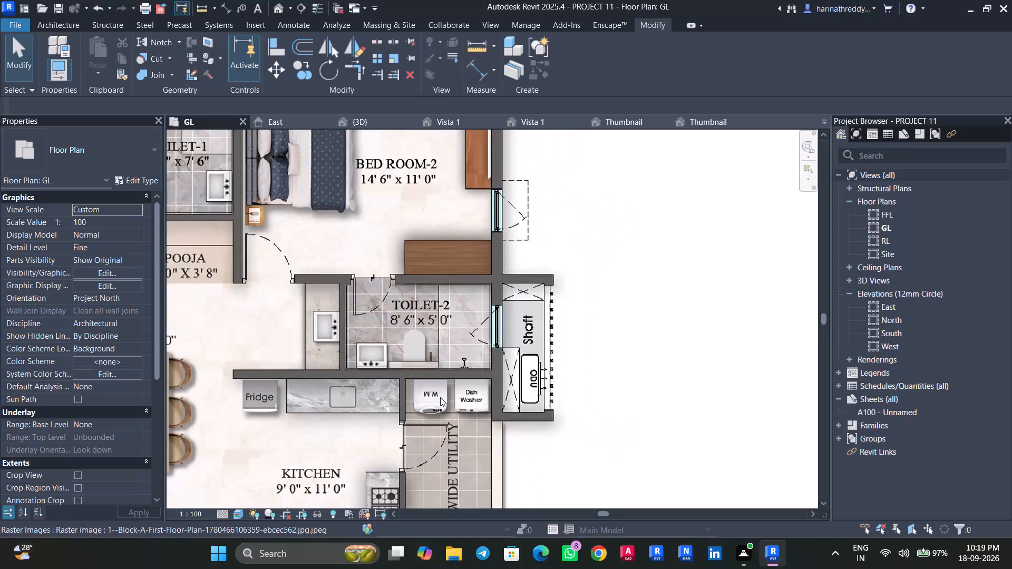
# Place a Plumbing_Fixtures_Sink_Cloakroom 440x350x120mm basin at 3' elevation on the dining-side counter against the Toilet-2 wall, matching the plan image.
pyautogui.moveTo(440, 400); pyautogui.dragTo(509, 353, button='middle')
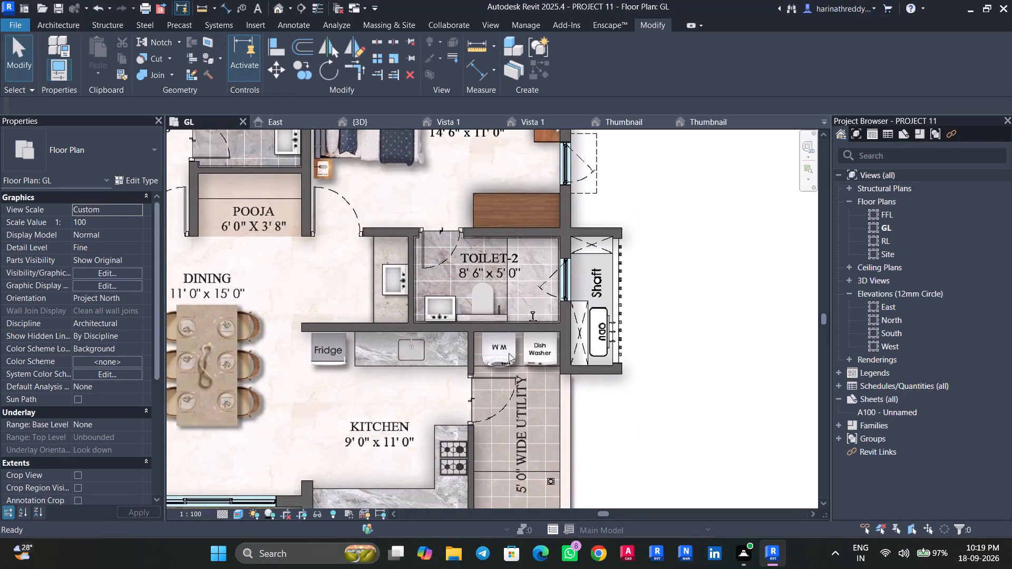
pyautogui.scroll(4, 431, 317)
pyautogui.write('cm')
pyautogui.click(118, 155)
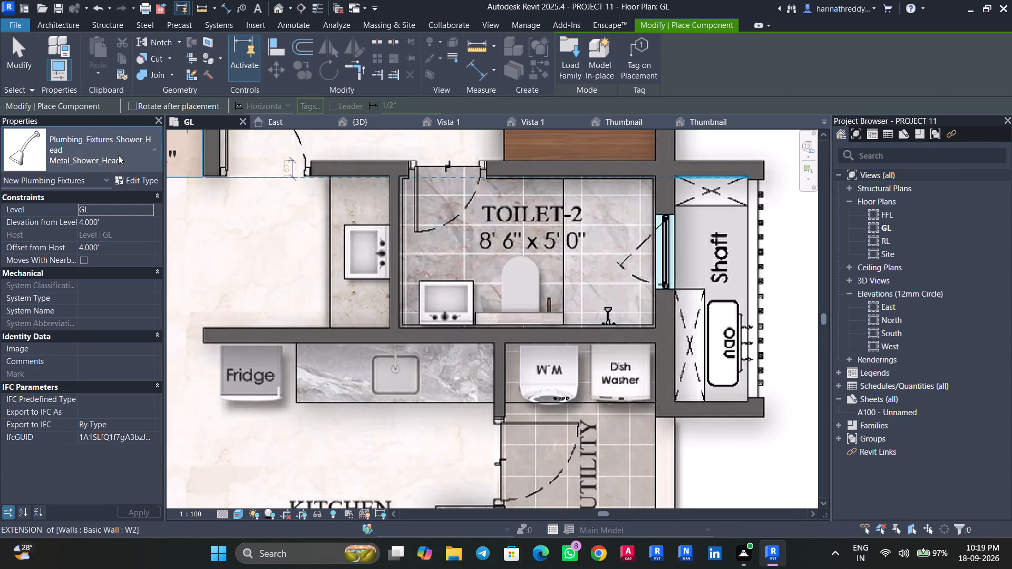
pyautogui.scroll(1, 64, 267)
pyautogui.click(72, 302)
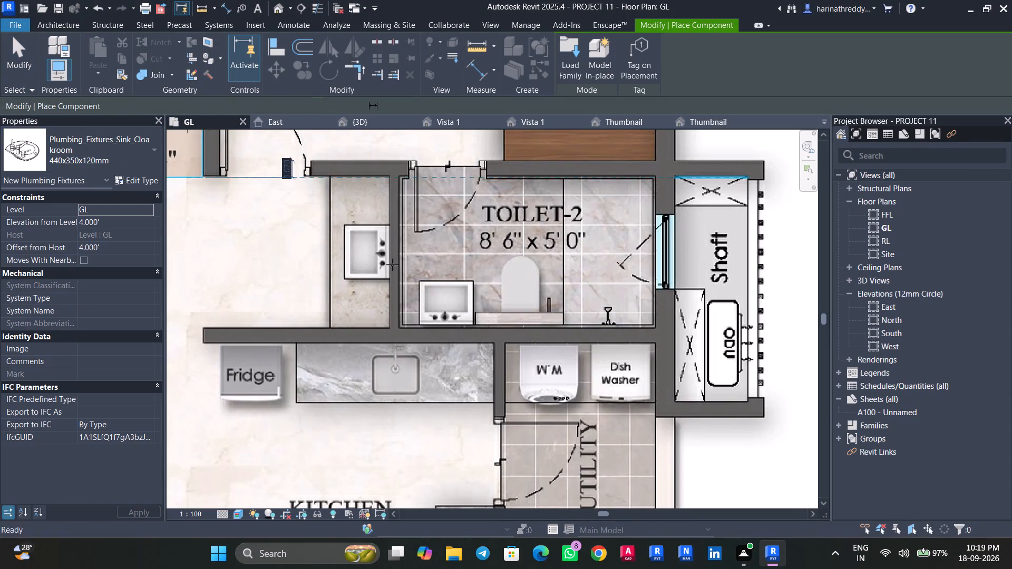
pyautogui.press('space')
pyautogui.press('space')
pyautogui.press('space')
pyautogui.press('space')
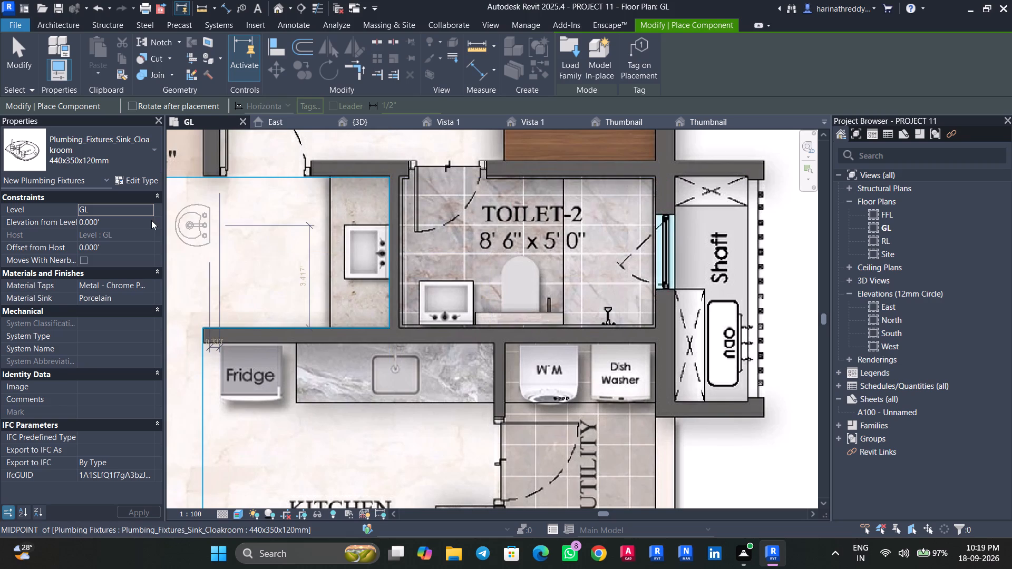
pyautogui.click(138, 220)
pyautogui.press('3')
pyautogui.press("'")
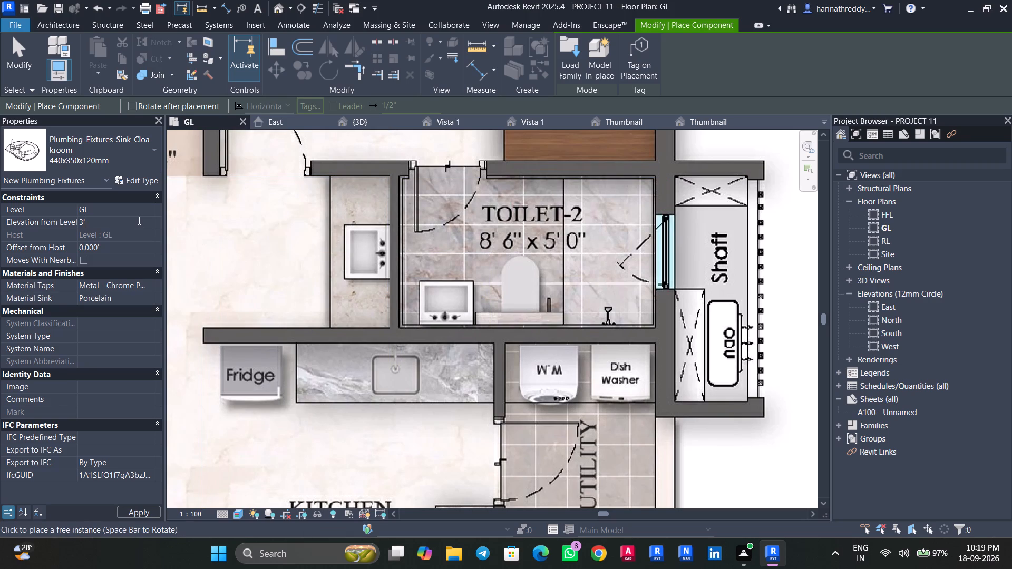
pyautogui.press('Return')
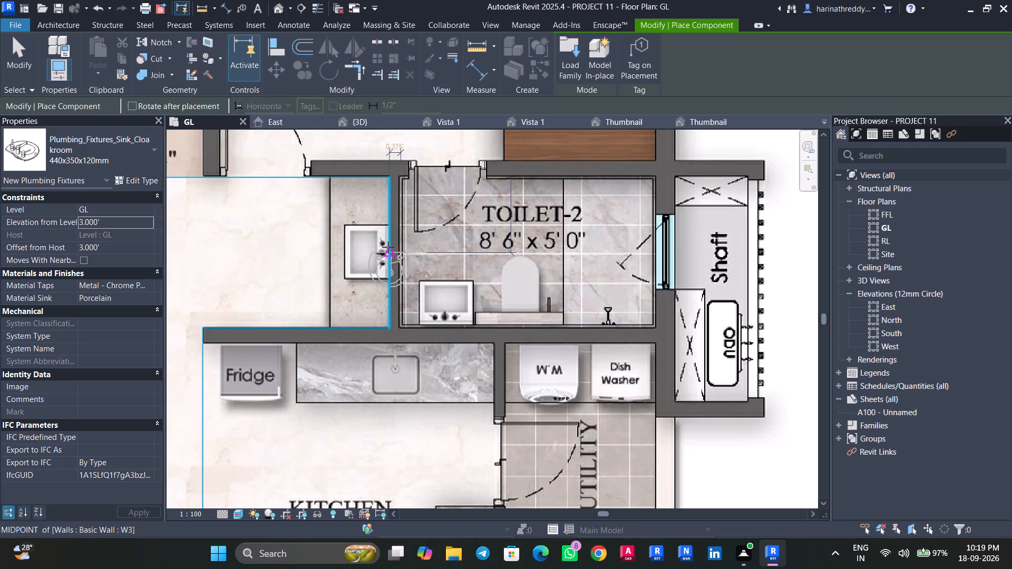
pyautogui.press('space')
pyautogui.press('space')
pyautogui.press('space')
pyautogui.press('space')
pyautogui.click(388, 247)
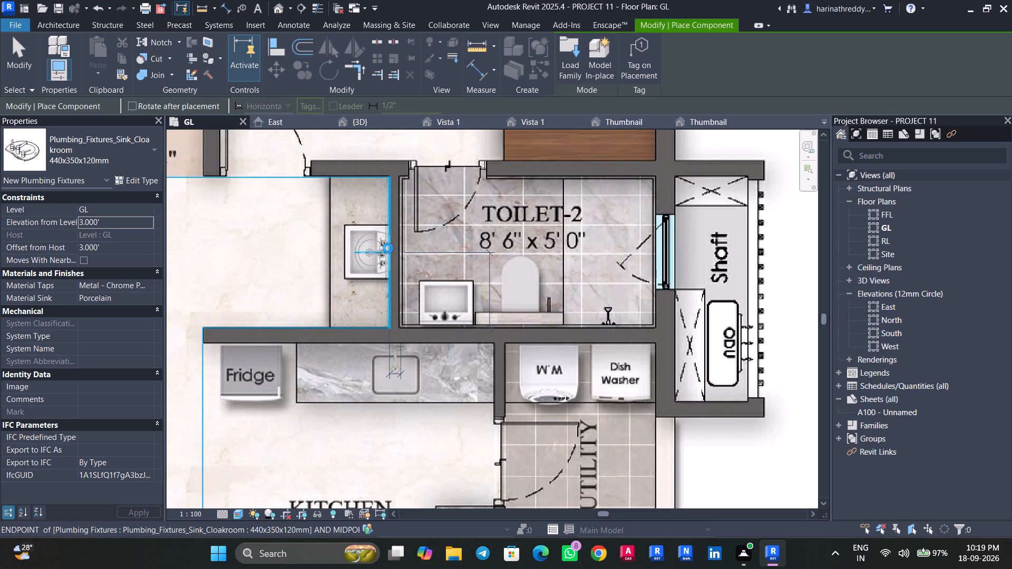
pyautogui.scroll(-4, 391, 358)
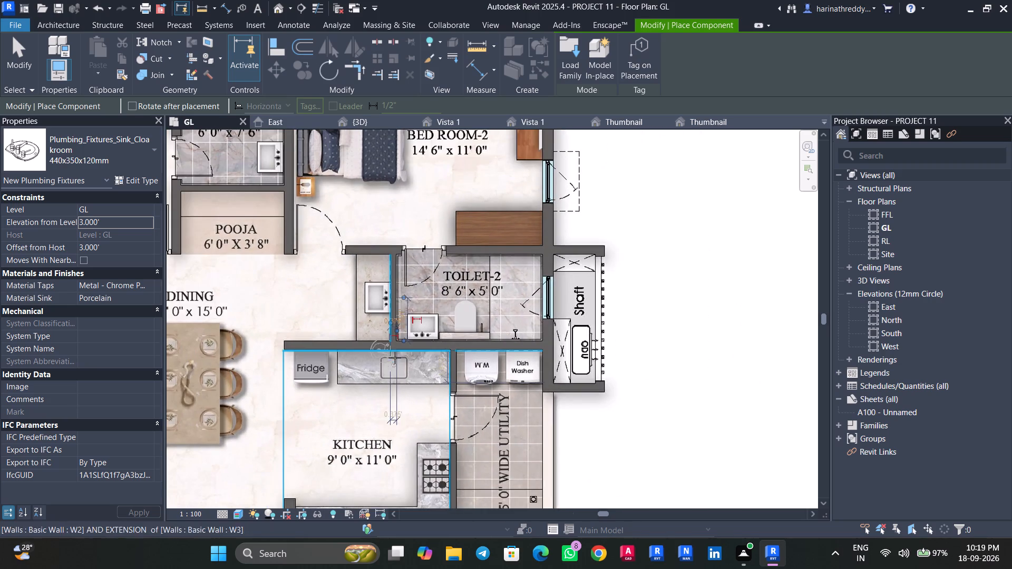
pyautogui.press('Escape')
pyautogui.press('Escape')
pyautogui.press('Escape')
# Place a Metal_Shower_Head at 4' elevation from level on the M.Toilet wall facing the dining area, at the shower symbol.
pyautogui.scroll(-2, 608, 407)
pyautogui.moveTo(607, 414); pyautogui.dragTo(614, 352, button='middle')
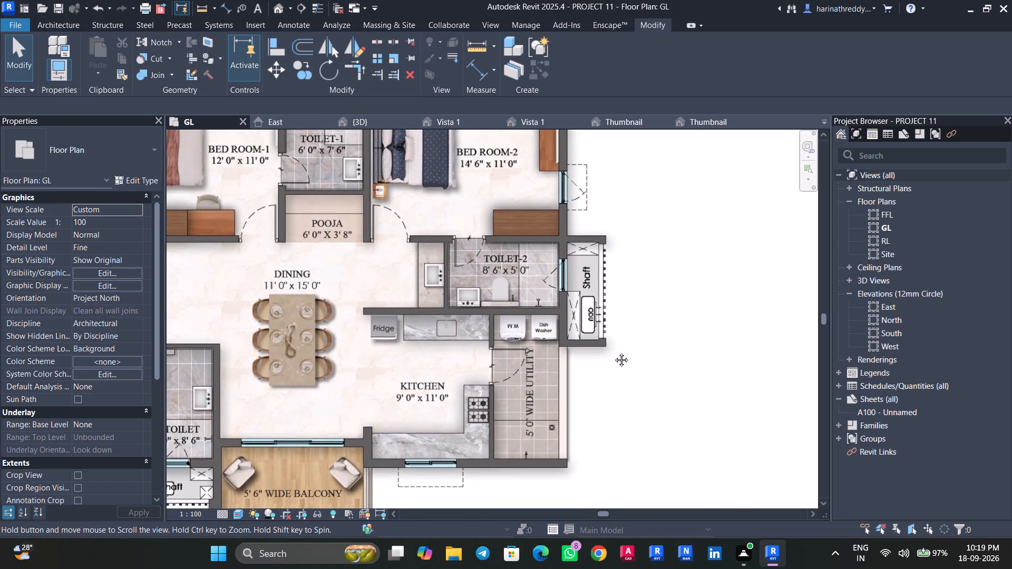
pyautogui.moveTo(614, 352); pyautogui.dragTo(620, 331, button='middle')
pyautogui.press('Tab')
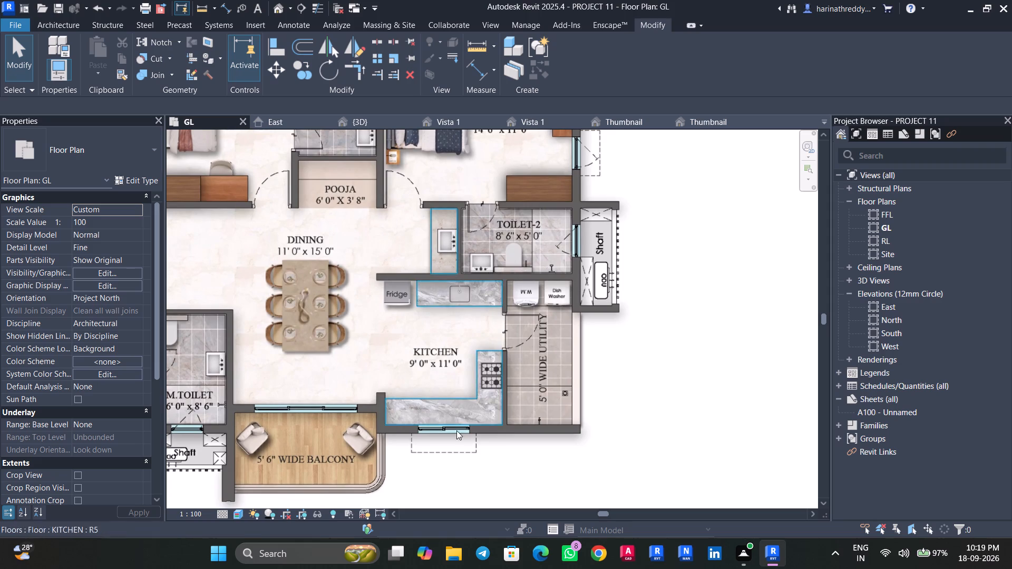
pyautogui.moveTo(517, 457); pyautogui.dragTo(637, 427, button='middle')
pyautogui.press('Tab')
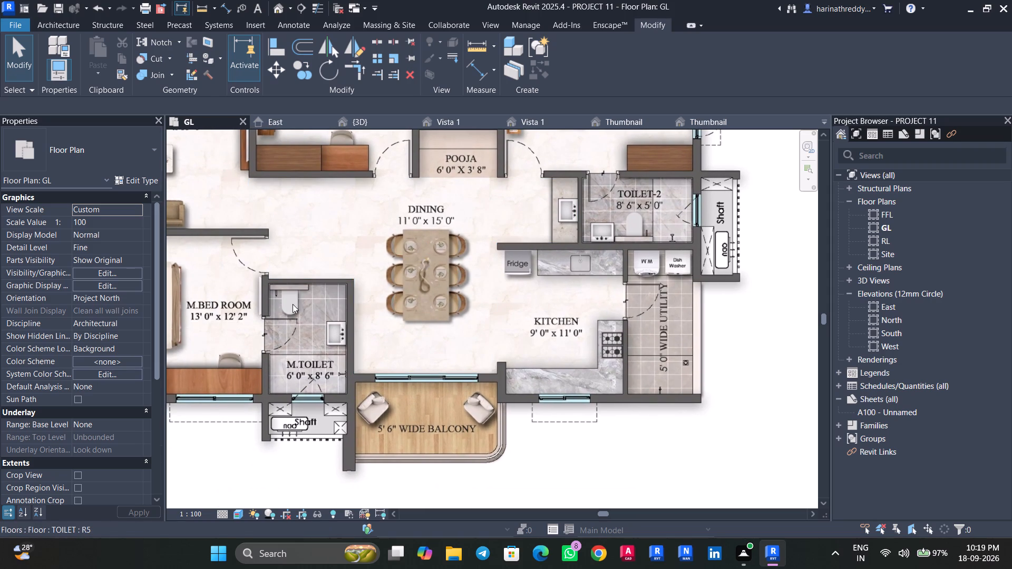
pyautogui.press('Tab')
pyautogui.scroll(3, 291, 304)
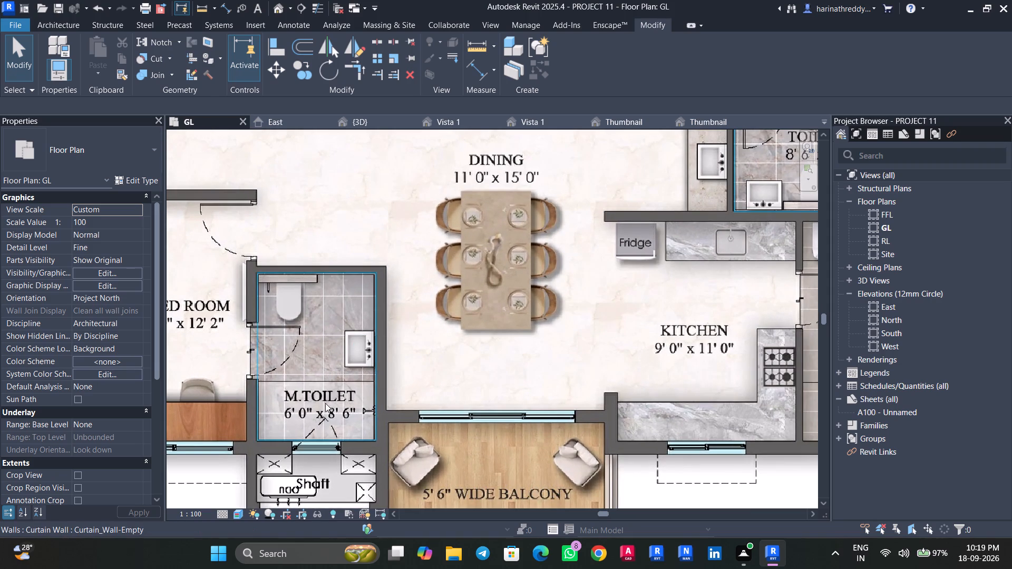
pyautogui.press('Tab')
pyautogui.press('Tab')
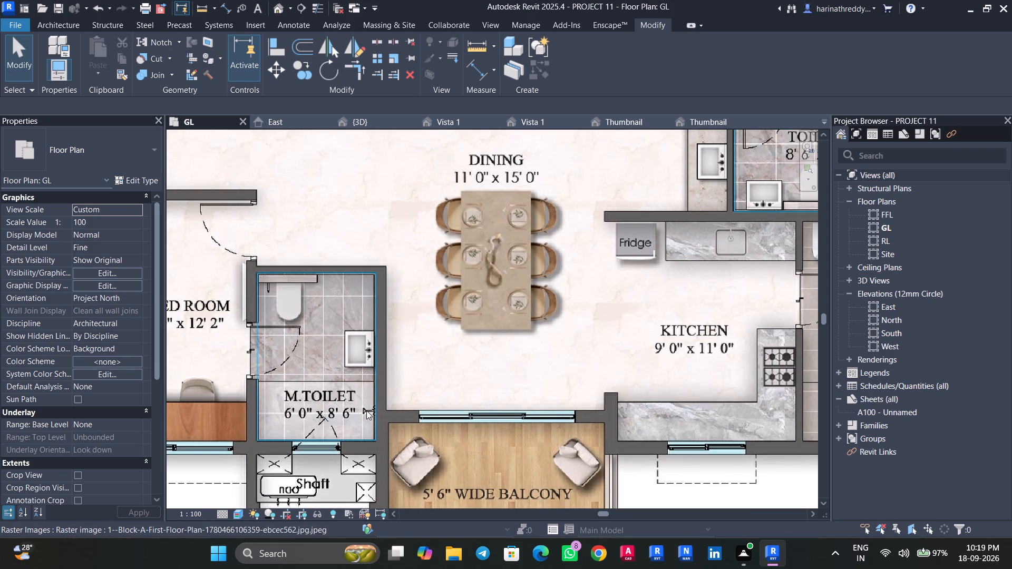
pyautogui.press('Tab')
pyautogui.scroll(3, 368, 410)
pyautogui.press('Tab')
pyautogui.press('Tab')
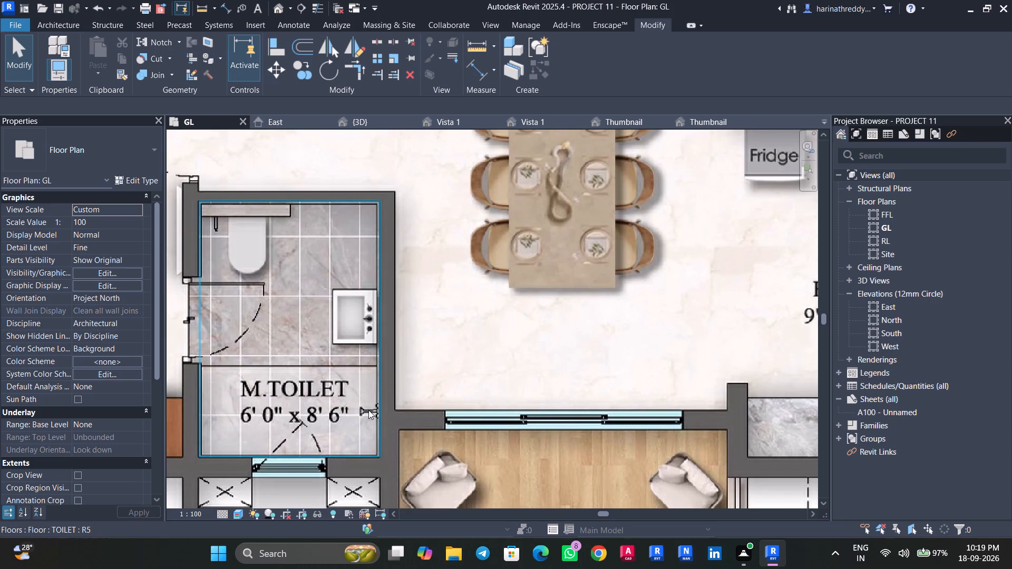
pyautogui.write('cm')
pyautogui.click(122, 167)
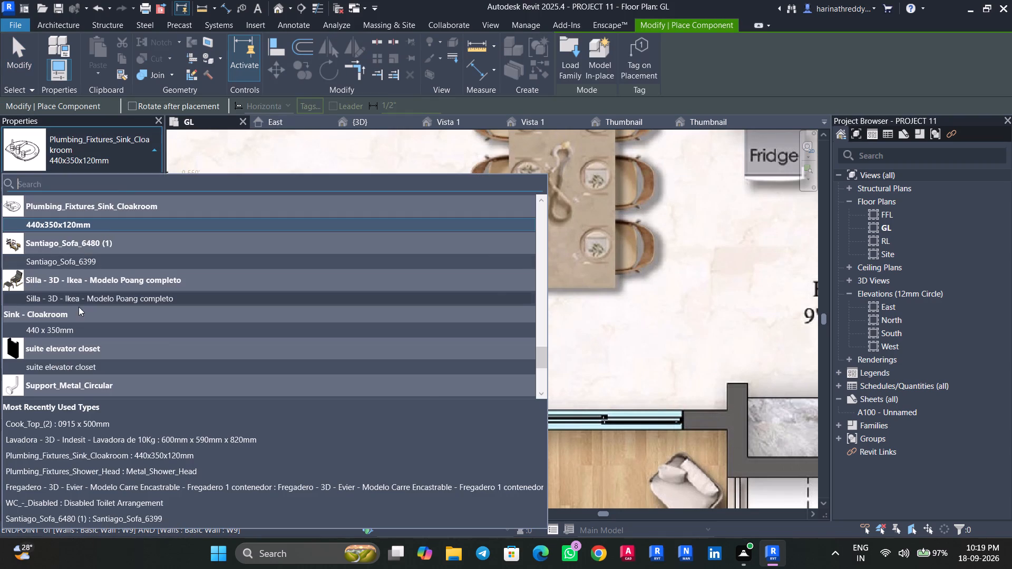
pyautogui.scroll(17, 82, 319)
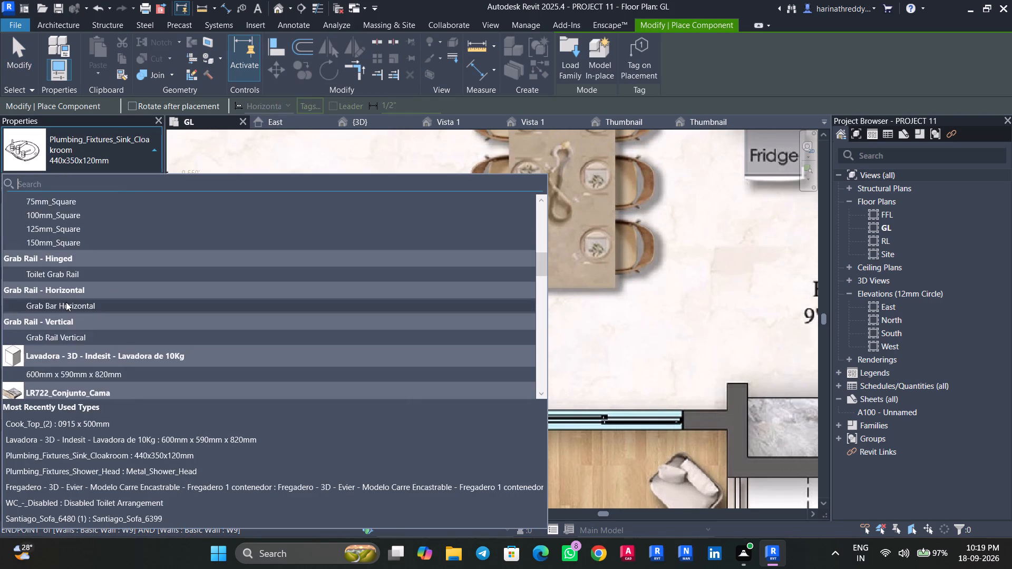
pyautogui.scroll(13, 66, 302)
pyautogui.scroll(-10, 66, 302)
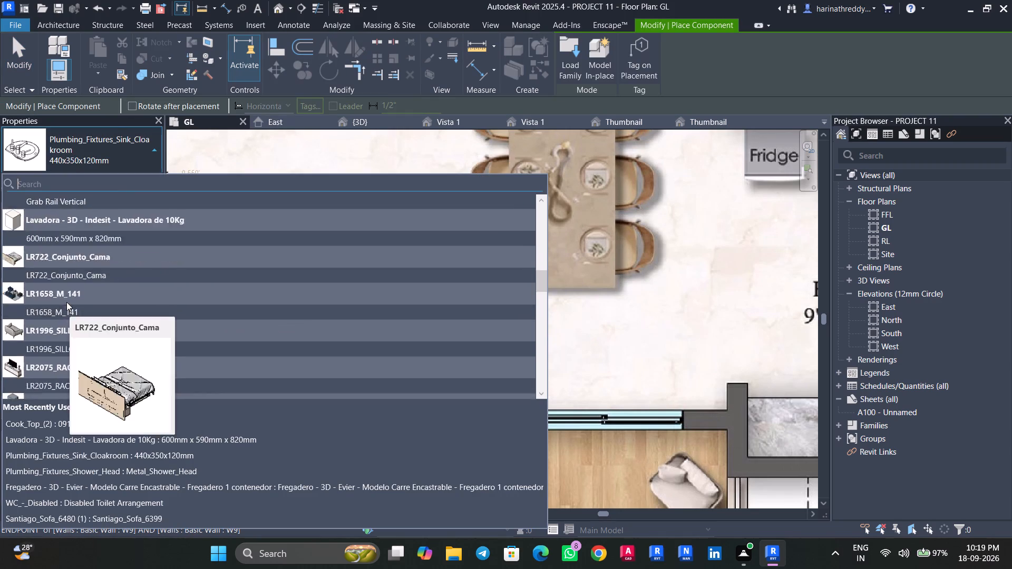
pyautogui.scroll(-12, 66, 302)
pyautogui.click(75, 280)
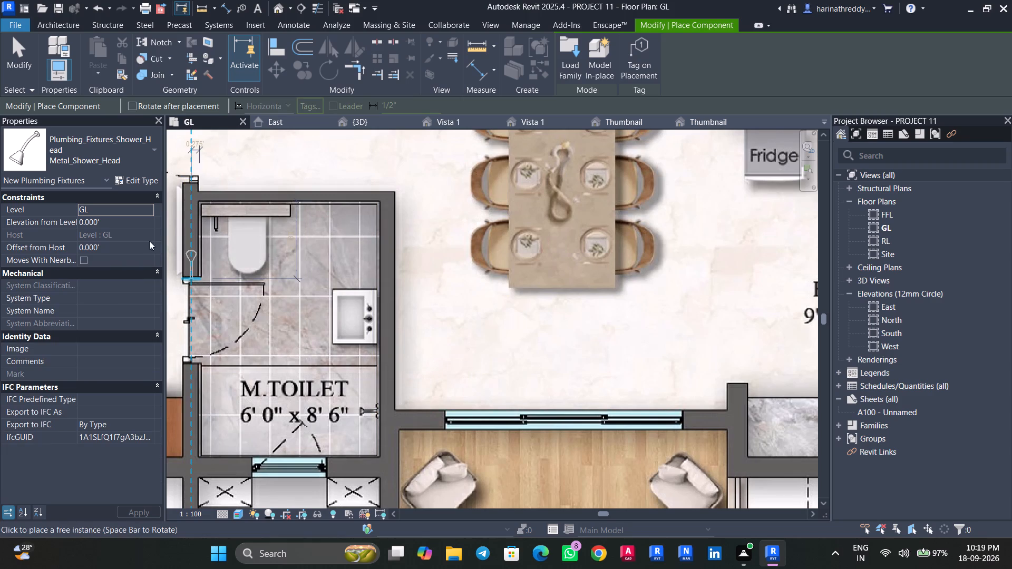
pyautogui.click(137, 222)
pyautogui.press('4')
pyautogui.press("'")
pyautogui.press('Return')
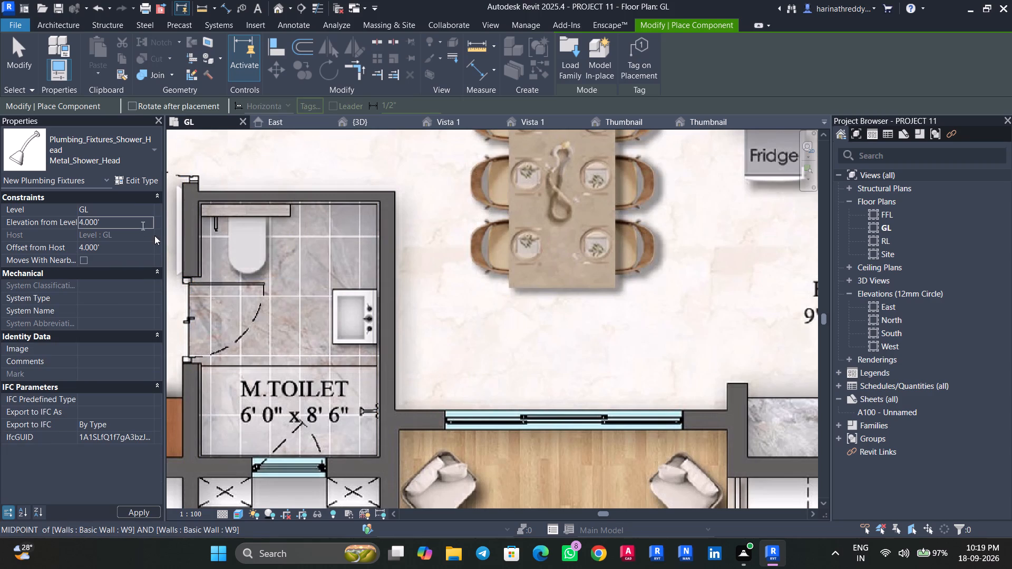
pyautogui.scroll(7, 376, 410)
pyautogui.click(379, 414)
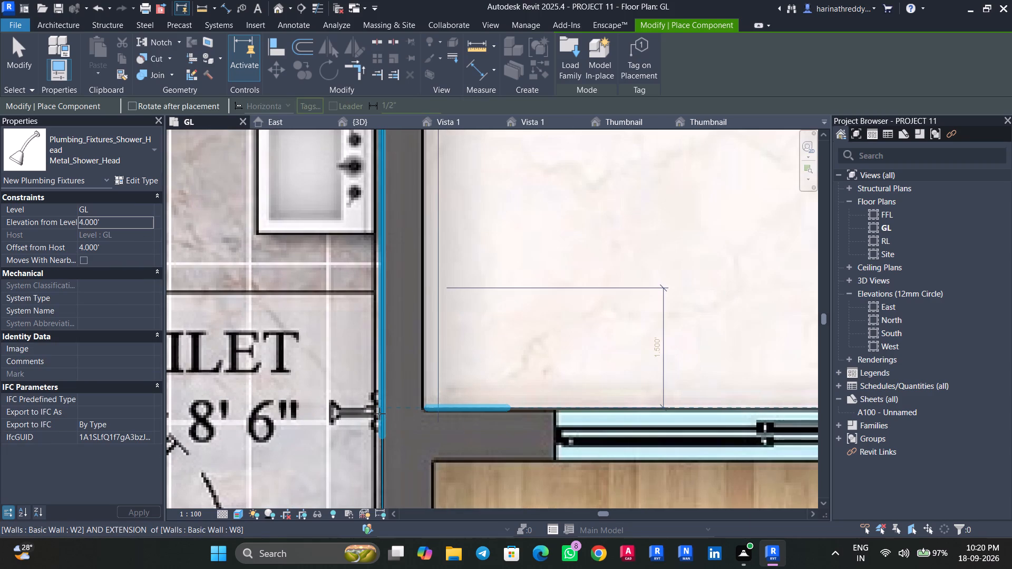
pyautogui.scroll(-7, 367, 425)
pyautogui.scroll(1, 369, 424)
pyautogui.scroll(-6, 369, 424)
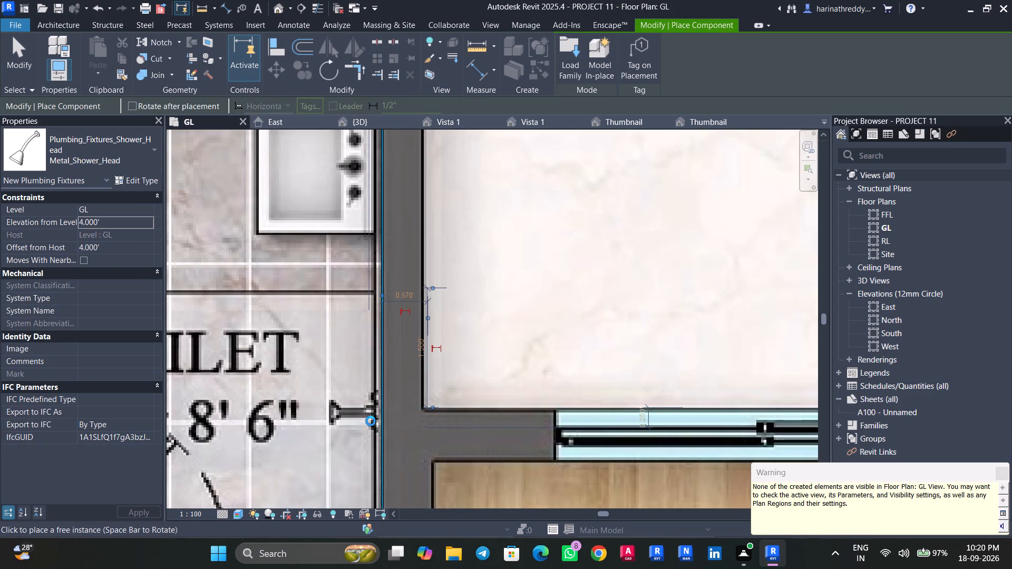
pyautogui.scroll(-5, 371, 421)
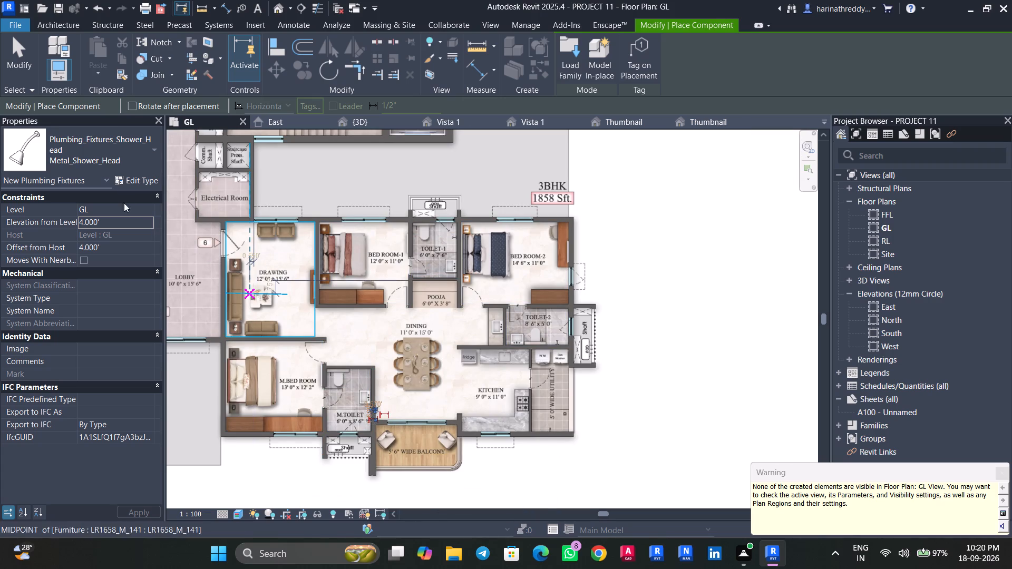
pyautogui.click(123, 148)
pyautogui.press('Escape')
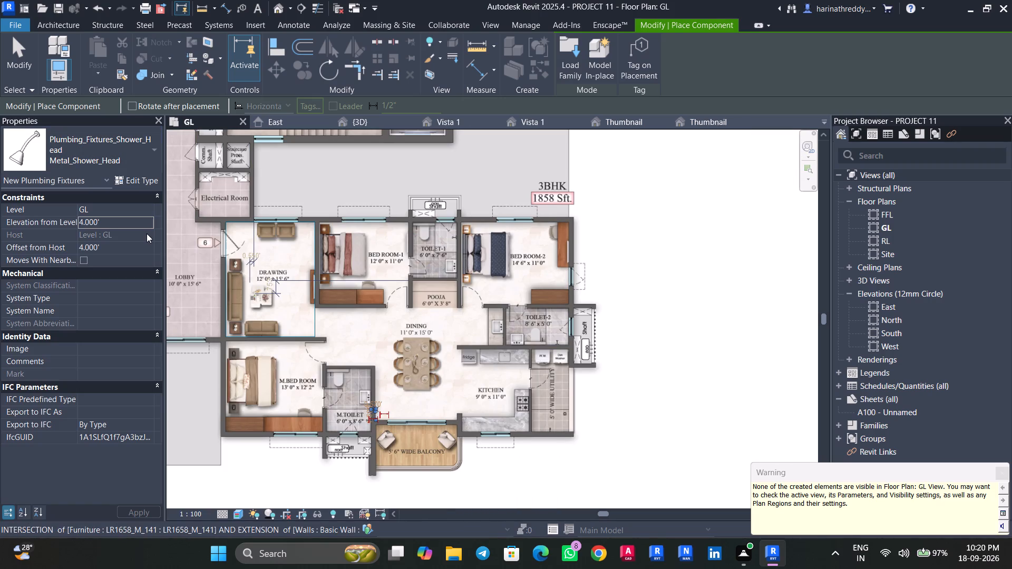
pyautogui.press('Escape')
pyautogui.press('Escape')
pyautogui.press('Escape')
pyautogui.press('Escape')
# Copy the WC_-_Disabled toilet arrangement from Toilet-1 to the matching wall of the M.Toilet.
pyautogui.scroll(3, 338, 378)
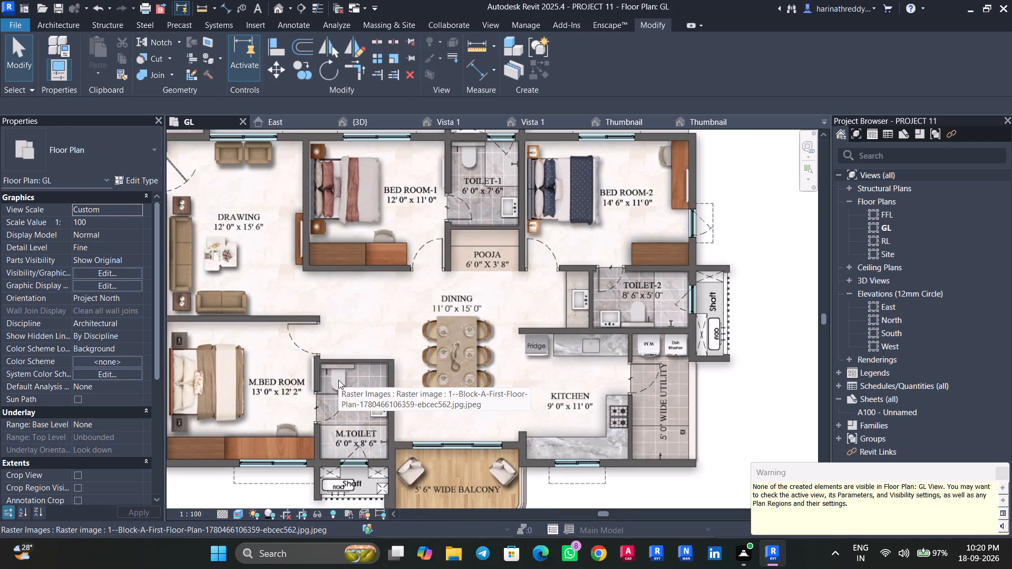
pyautogui.press('Tab')
pyautogui.click(463, 164)
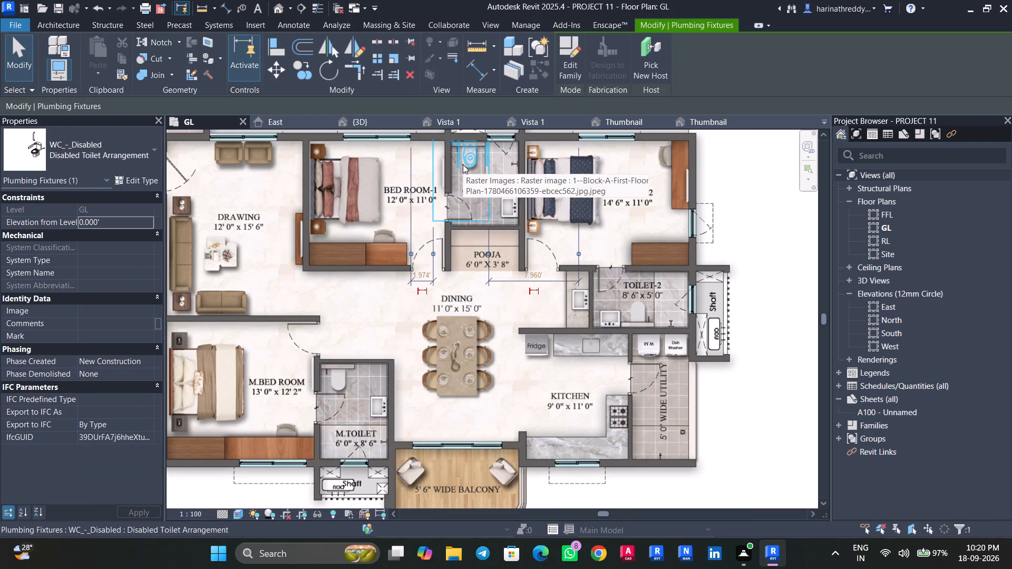
pyautogui.click(305, 79)
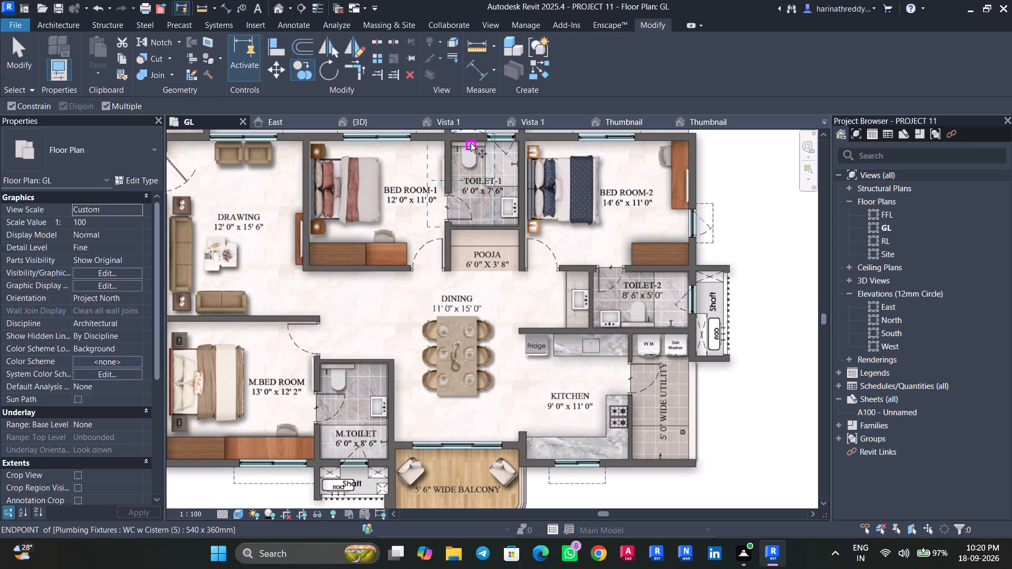
pyautogui.click(469, 140)
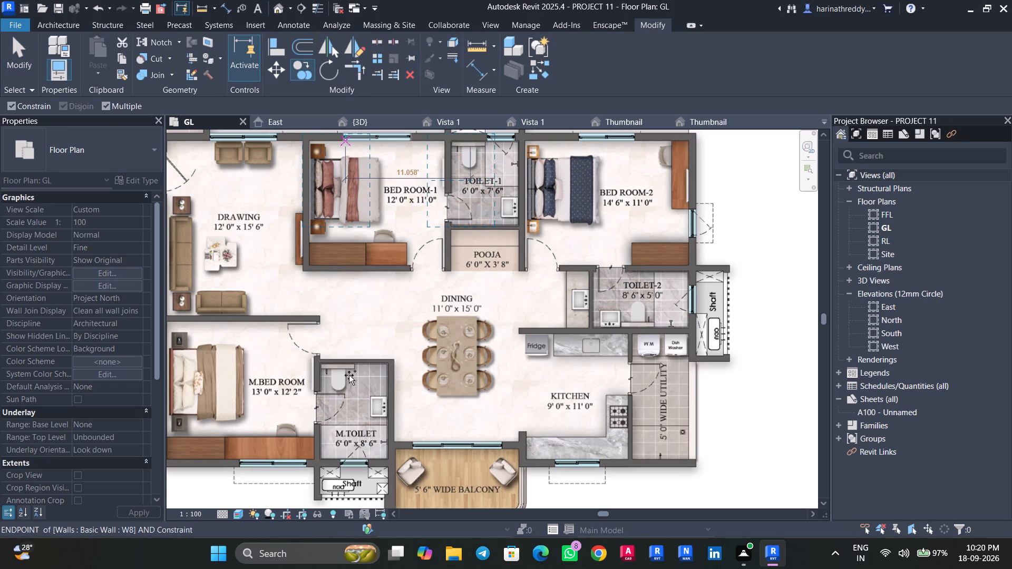
pyautogui.keyDown('shift'); pyautogui.scroll(5, 346, 369); pyautogui.keyUp('shift')
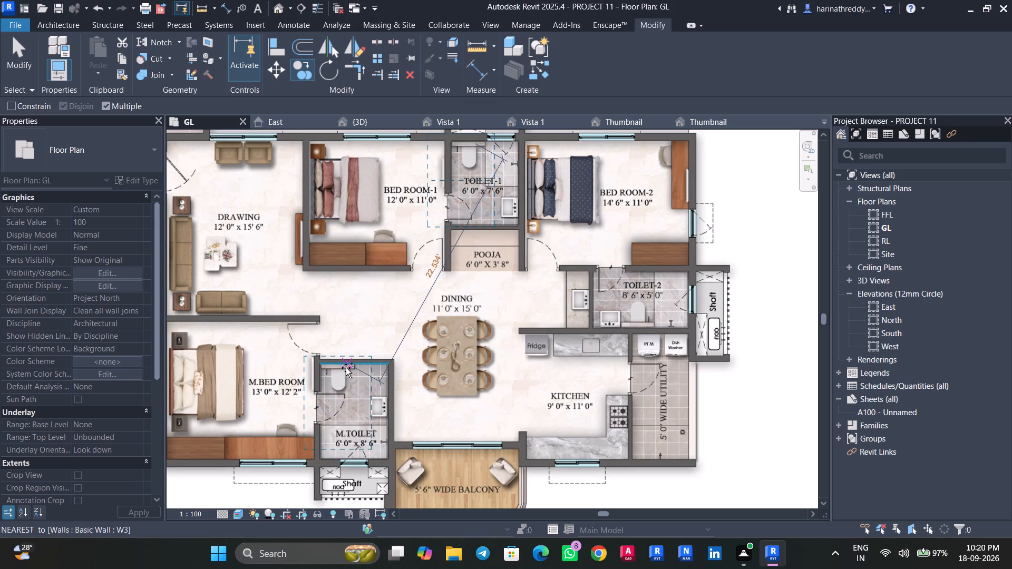
pyautogui.keyDown('shift'); pyautogui.scroll(1, 346, 368); pyautogui.keyUp('shift')
pyautogui.keyDown('shift'); pyautogui.click(345, 368); pyautogui.keyUp('shift')
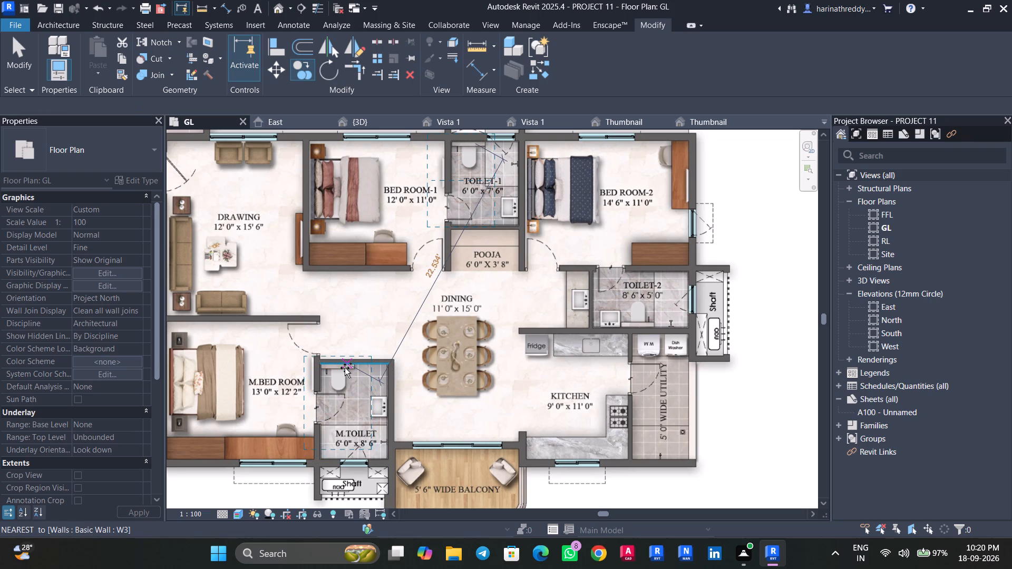
pyautogui.press('Escape')
pyautogui.press('Escape')
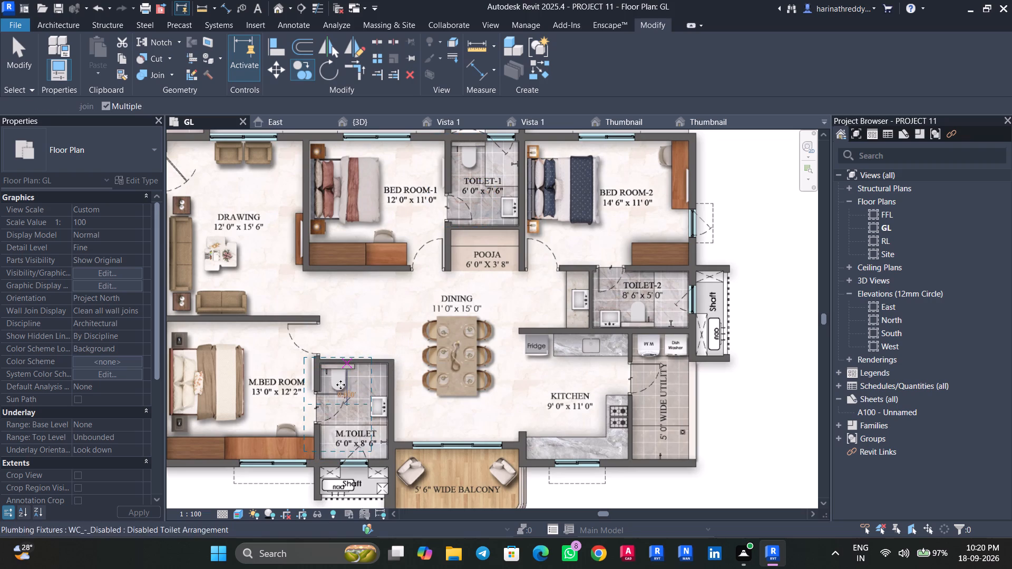
# Nudge the copied toilet arrangement in the M.Toilet toward the M.Bed Room wall, over the WC in the plan image.
pyautogui.press('Tab')
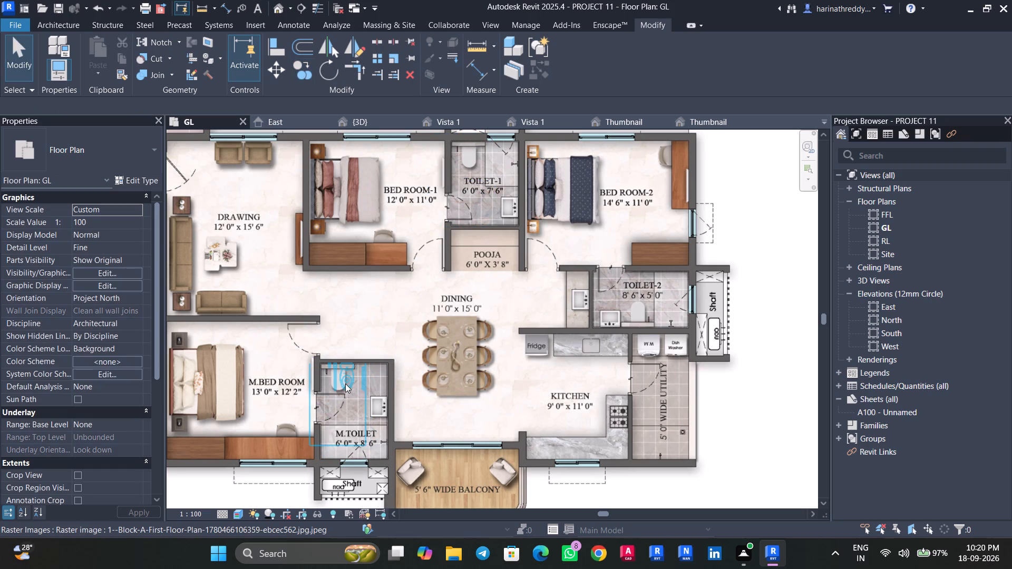
pyautogui.scroll(4, 345, 384)
pyautogui.click(345, 384)
pyautogui.press('Left')
pyautogui.press('Left')
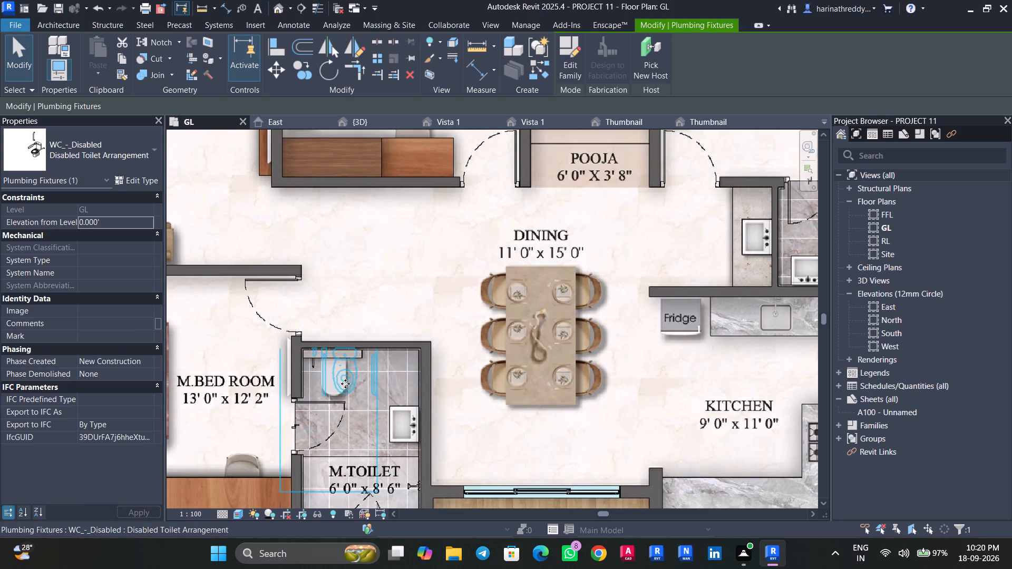
pyautogui.press('Left')
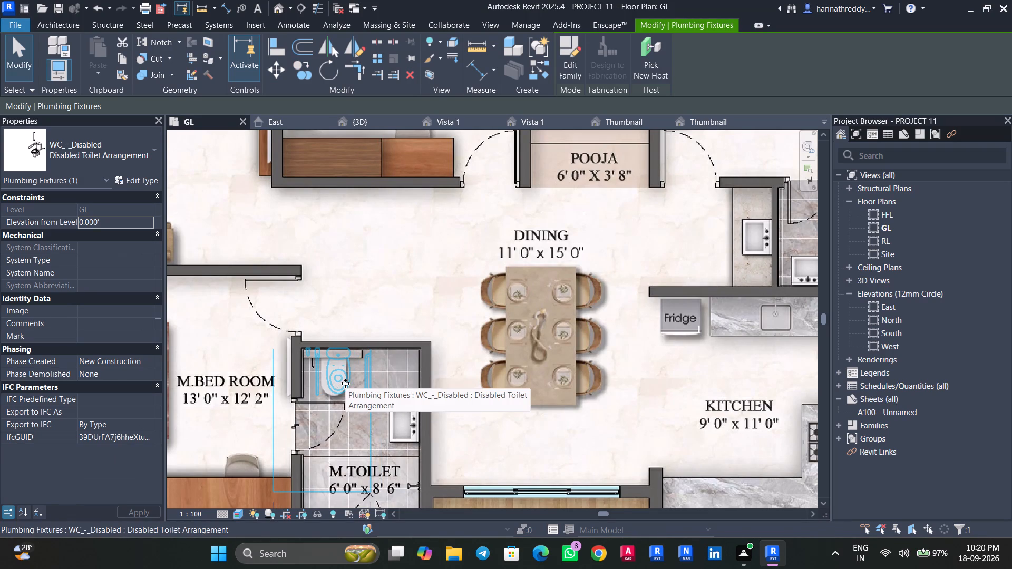
pyautogui.press('Escape')
# Draw a Curtain_Wall-Empty partition about 2.5' long beside the WC in the M.Toilet, starting from the horizontal grab rail's endpoint.
pyautogui.write('wa')
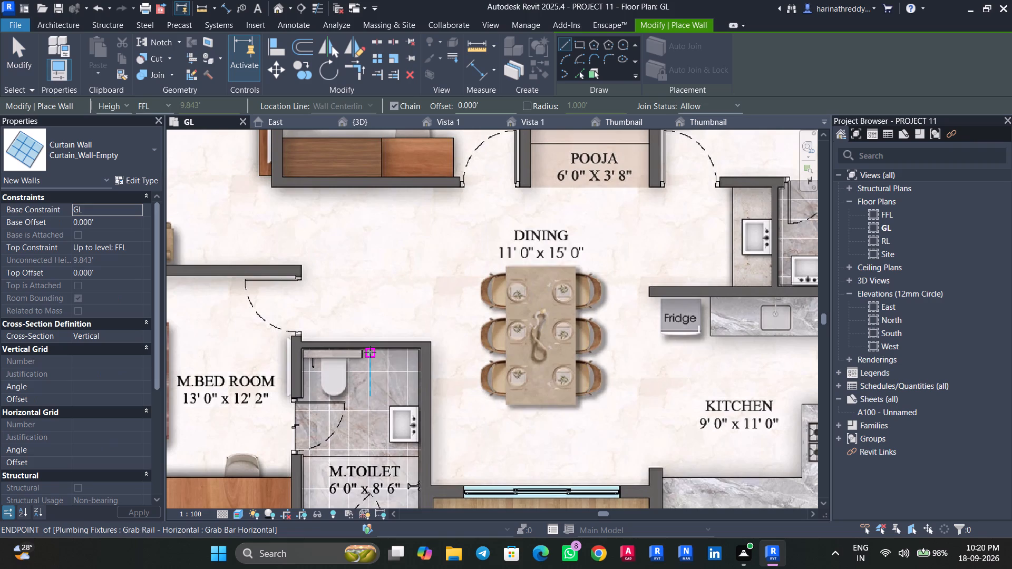
pyautogui.click(370, 352)
pyautogui.click(366, 400)
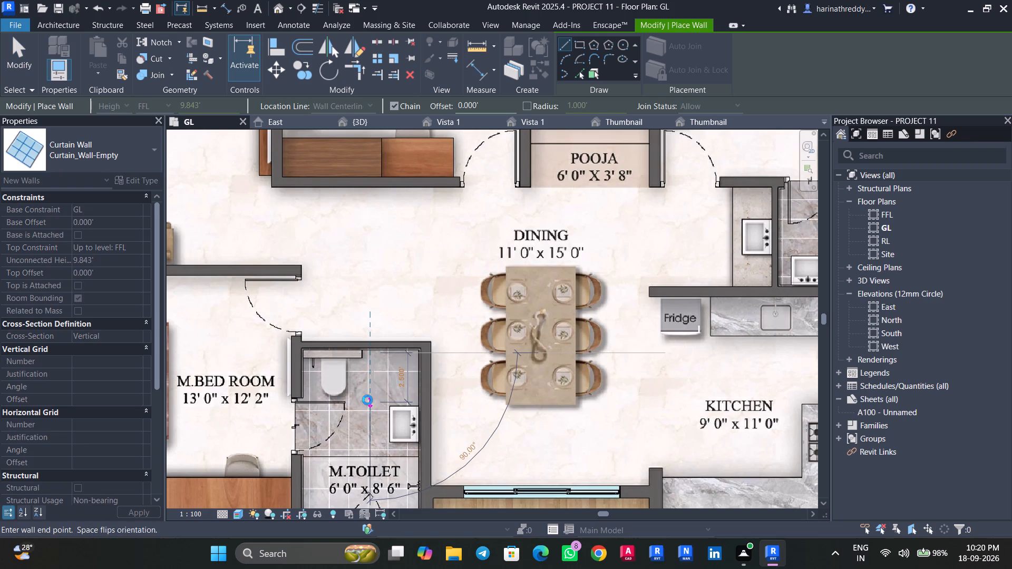
pyautogui.press('Escape')
pyautogui.press('Escape')
pyautogui.press('Escape')
pyautogui.press('Escape')
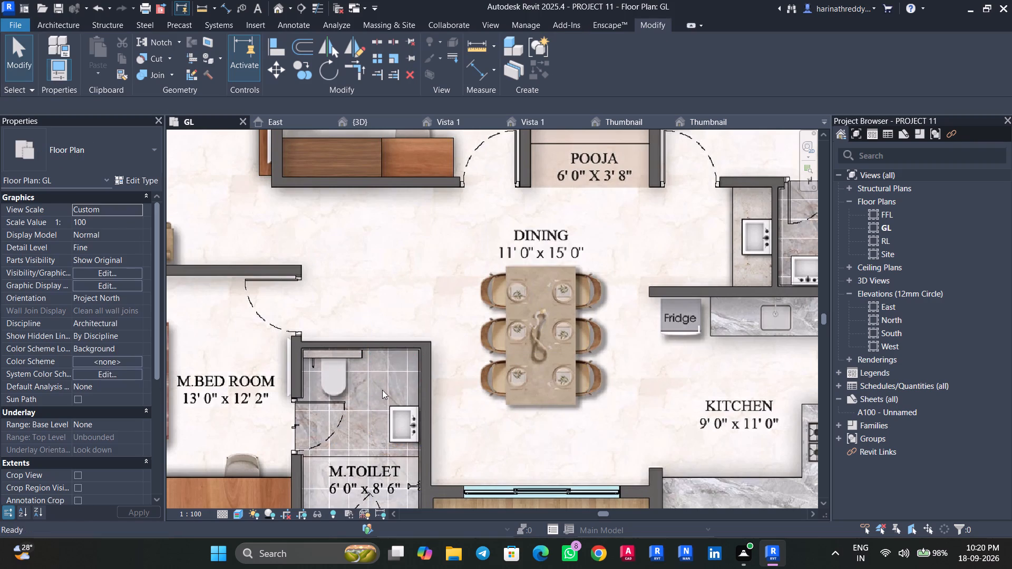
# Examine the furnished apartments and toilet fit-outs in the 3D view, from above and up close.
pyautogui.scroll(-9, 319, 290)
pyautogui.click(356, 123)
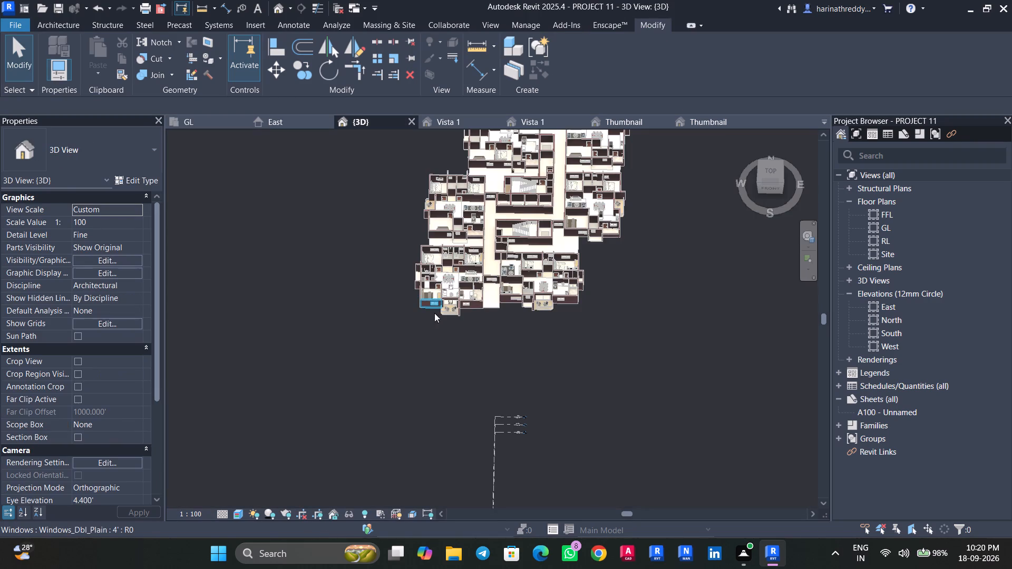
pyautogui.scroll(6, 526, 320)
pyautogui.scroll(-6, 548, 341)
pyautogui.keyDown('shift'); pyautogui.moveTo(541, 358); pyautogui.dragTo(645, 249, button='middle'); pyautogui.keyUp('shift')
pyautogui.scroll(16, 589, 229)
pyautogui.moveTo(565, 252); pyautogui.dragTo(673, 237, button='middle')
pyautogui.scroll(-5, 648, 248)
# Save the project.
pyautogui.hotkey('ctrl', 's')
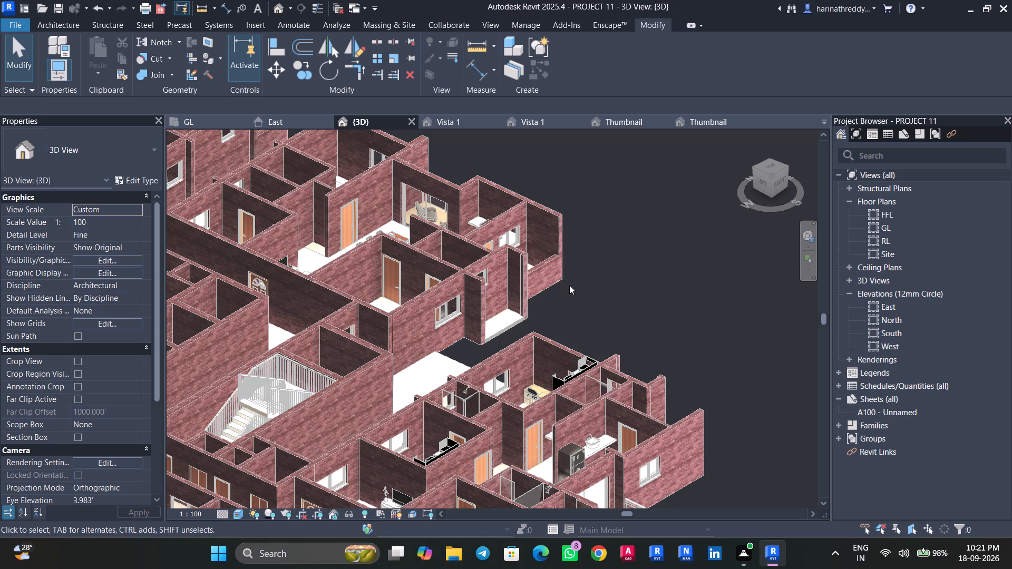
# Examine the whole floor of the building in 3D, comparing the furnishing across all the apartments.
pyautogui.scroll(-8, 544, 303)
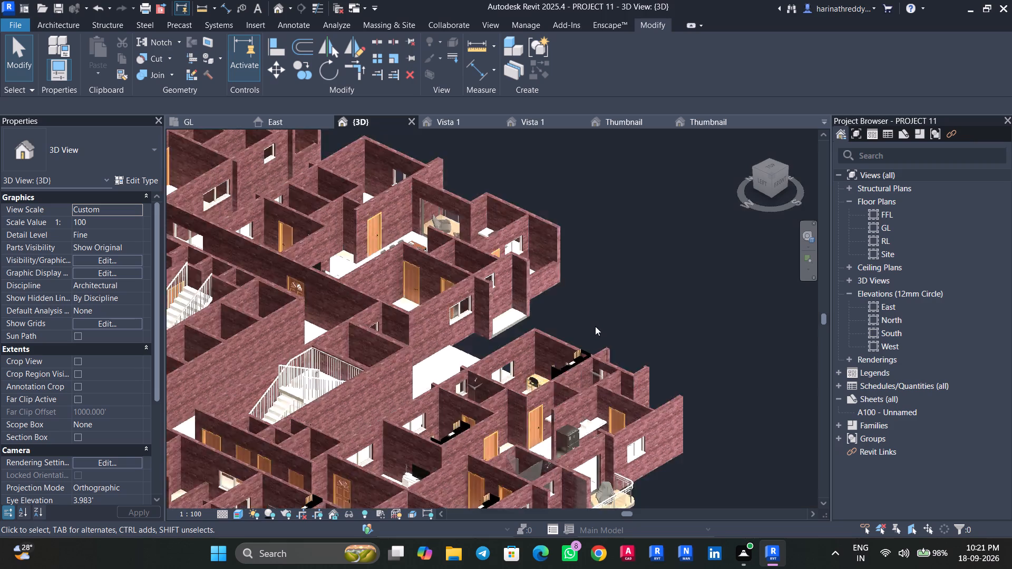
pyautogui.scroll(1, 595, 321)
pyautogui.scroll(-3, 595, 321)
pyautogui.keyDown('shift'); pyautogui.moveTo(586, 303); pyautogui.dragTo(663, 375, button='middle'); pyautogui.keyUp('shift')
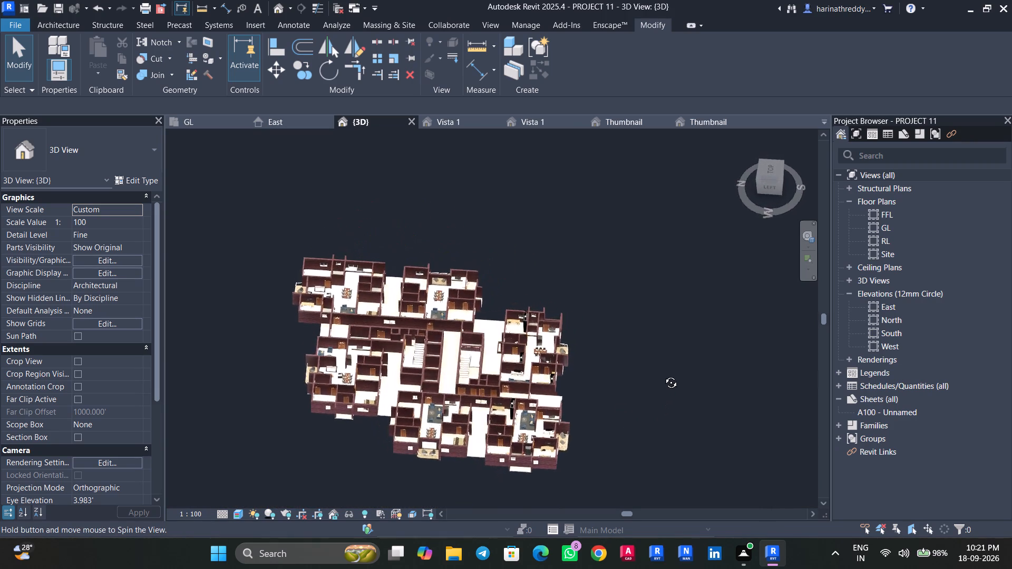
pyautogui.keyDown('shift'); pyautogui.moveTo(663, 375); pyautogui.dragTo(645, 364, button='middle'); pyautogui.keyUp('shift')
pyautogui.scroll(-1, 577, 313)
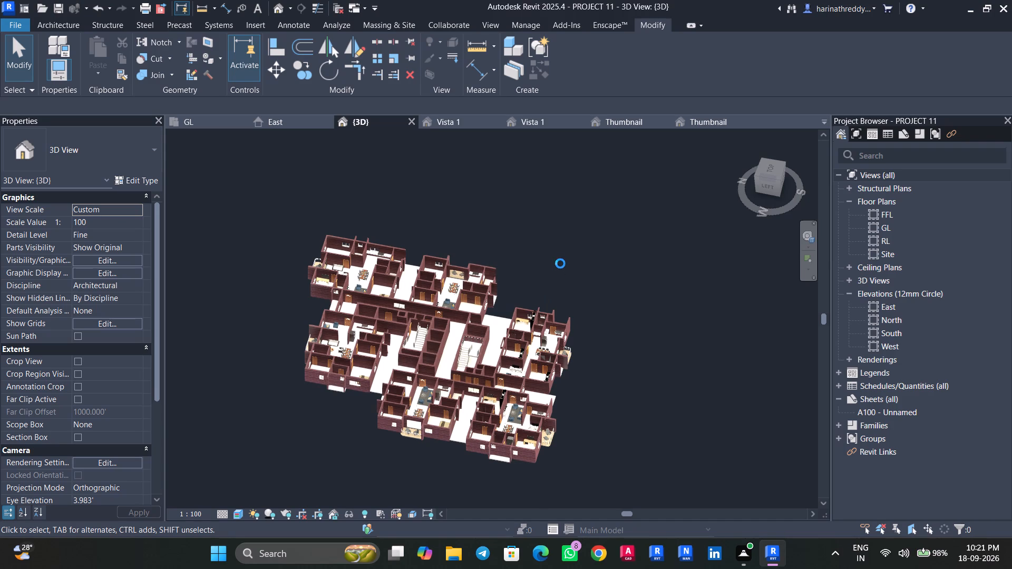
pyautogui.scroll(5, 560, 263)
# Return to the GL floor plan and review the 3BHK 1858 Sft apartment and its neighbouring flats.
pyautogui.click(208, 124)
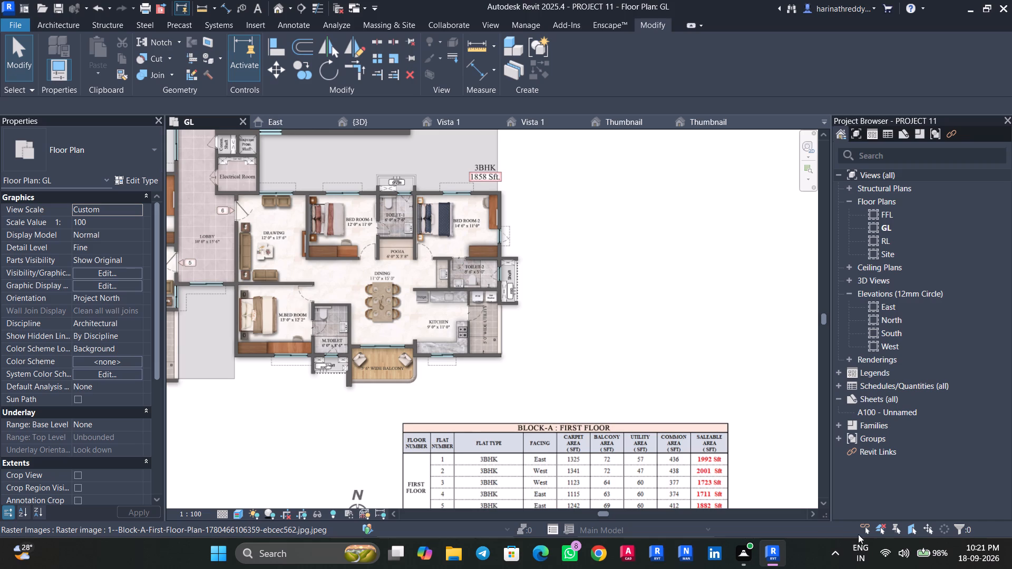
pyautogui.scroll(9, 460, 316)
pyautogui.moveTo(443, 322); pyautogui.dragTo(527, 415, button='middle')
pyautogui.scroll(-9, 529, 407)
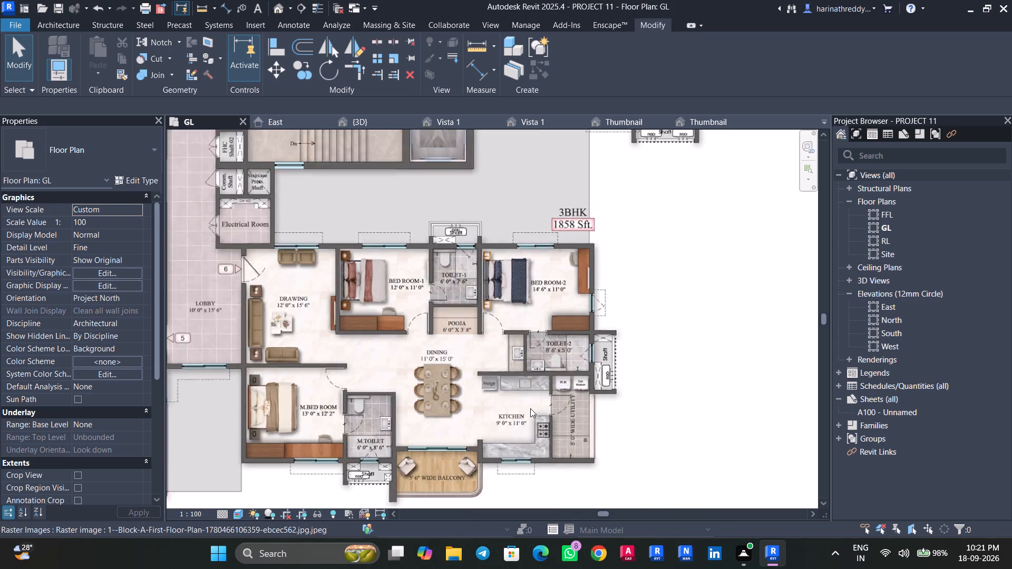
pyautogui.scroll(-1, 530, 408)
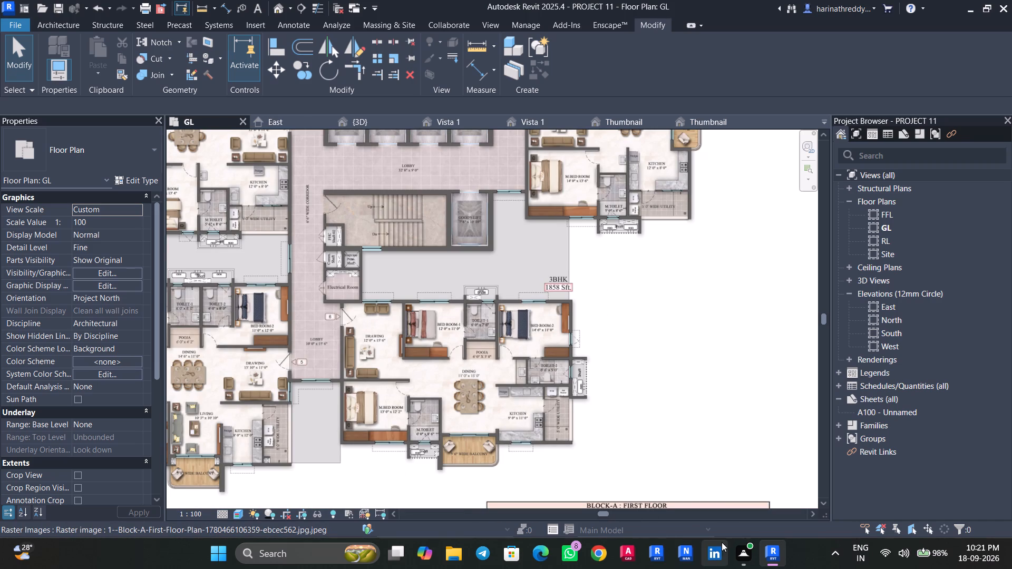
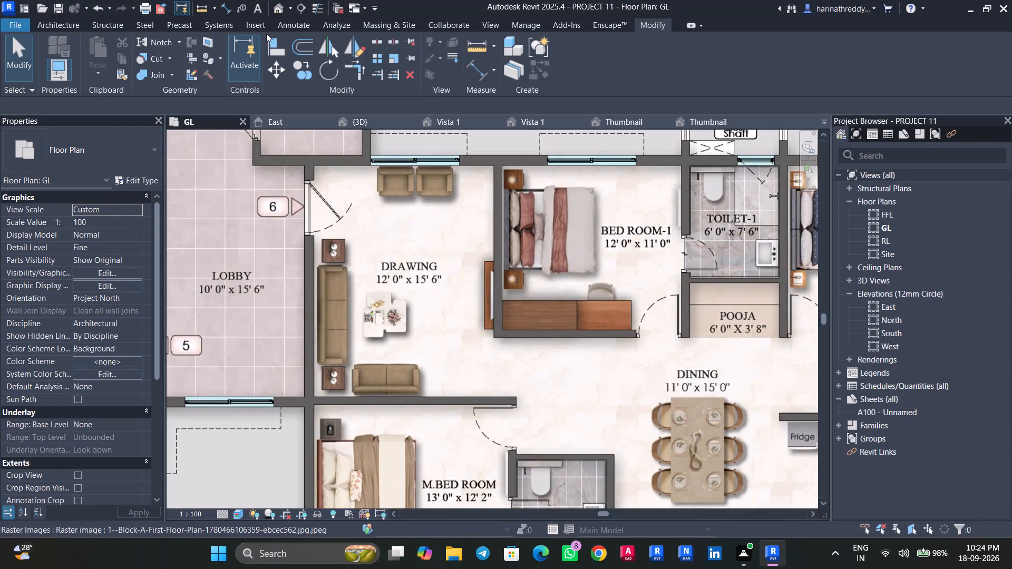
# Search the Autodesk family library for sofa, browse the Furniture category, and load the Furniture_Chair_Viper family.
pyautogui.click(257, 28)
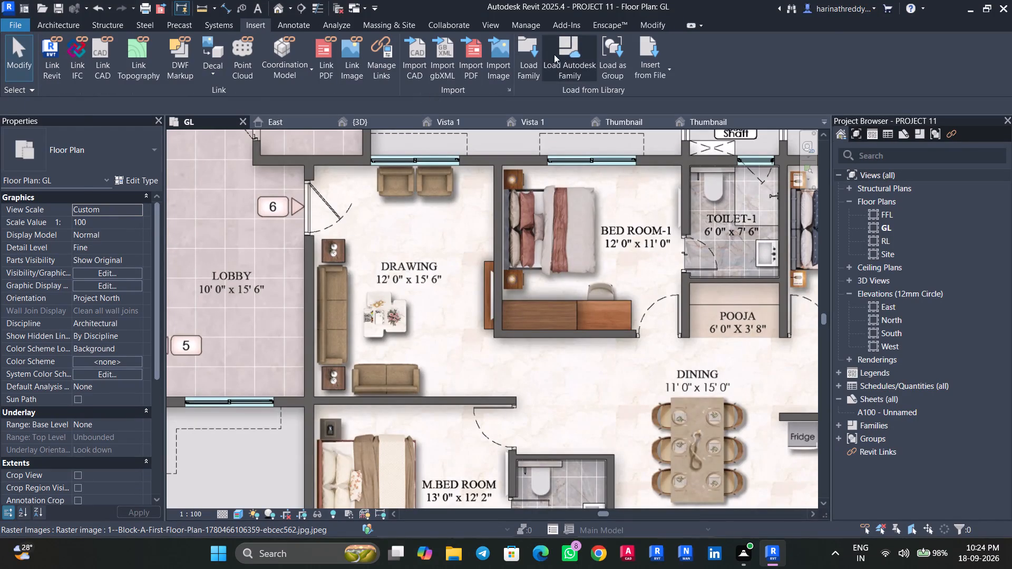
pyautogui.click(560, 54)
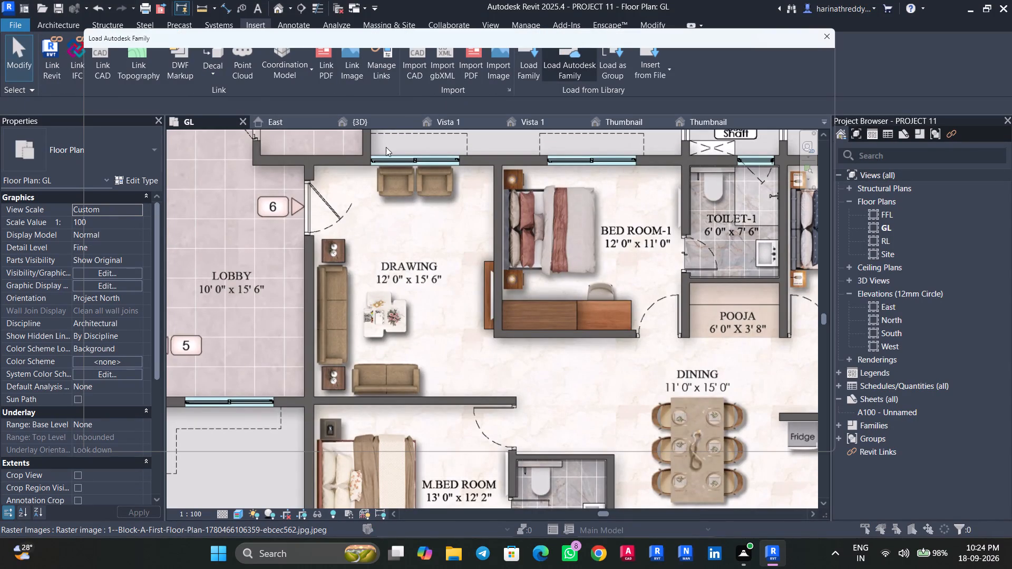
pyautogui.click(391, 69)
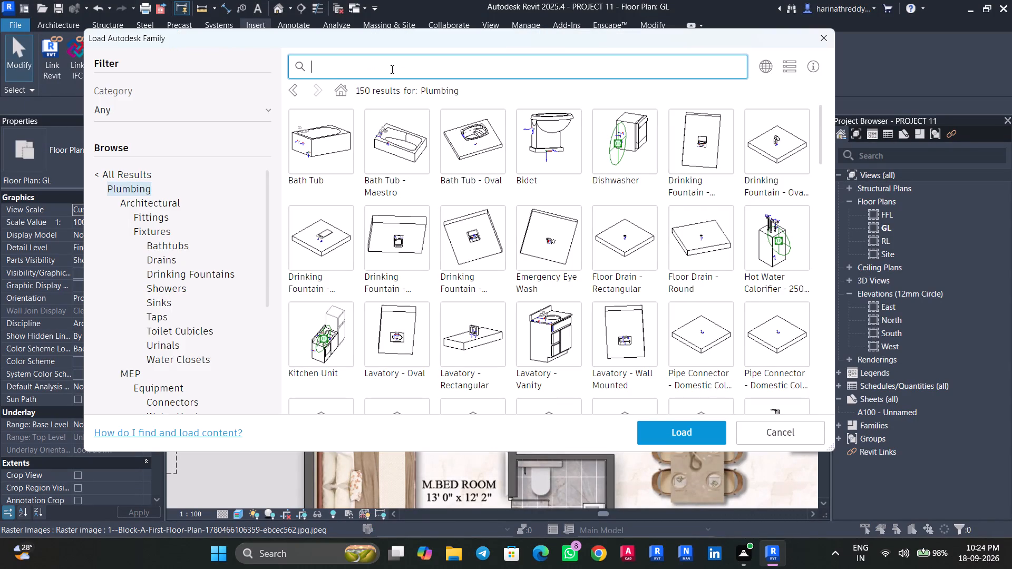
pyautogui.write('sofa')
pyautogui.press('Return')
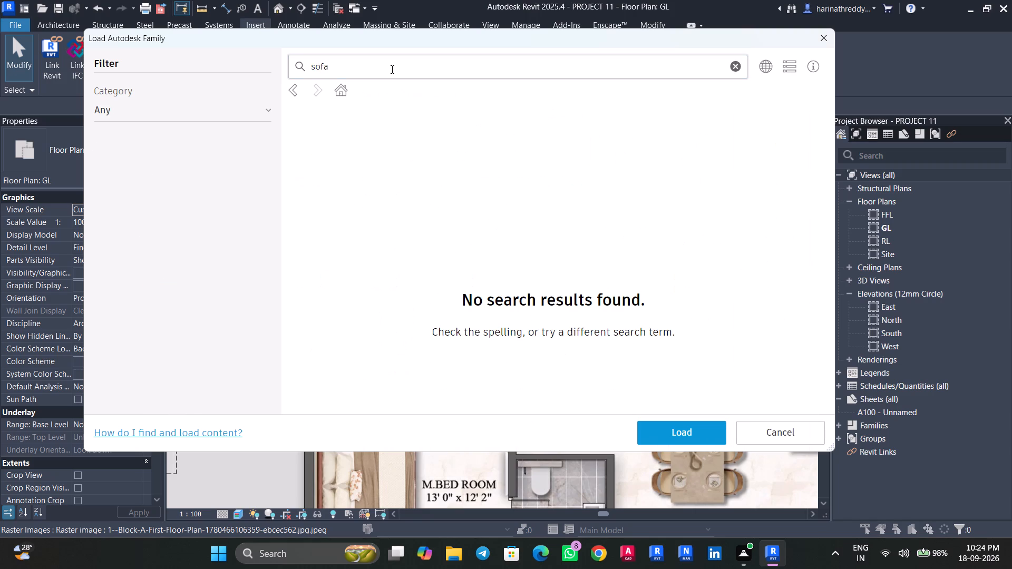
pyautogui.click(346, 89)
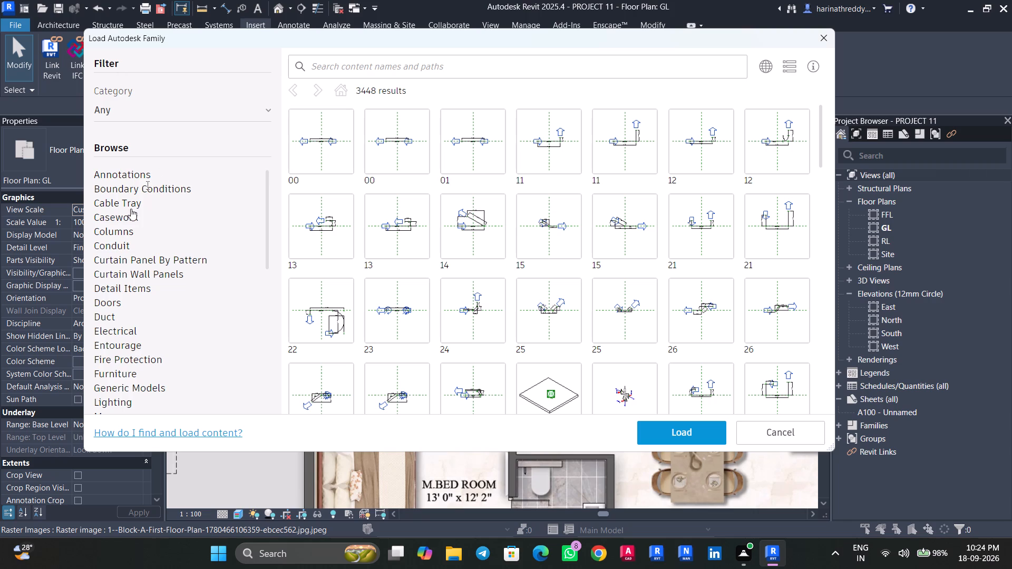
pyautogui.click(120, 372)
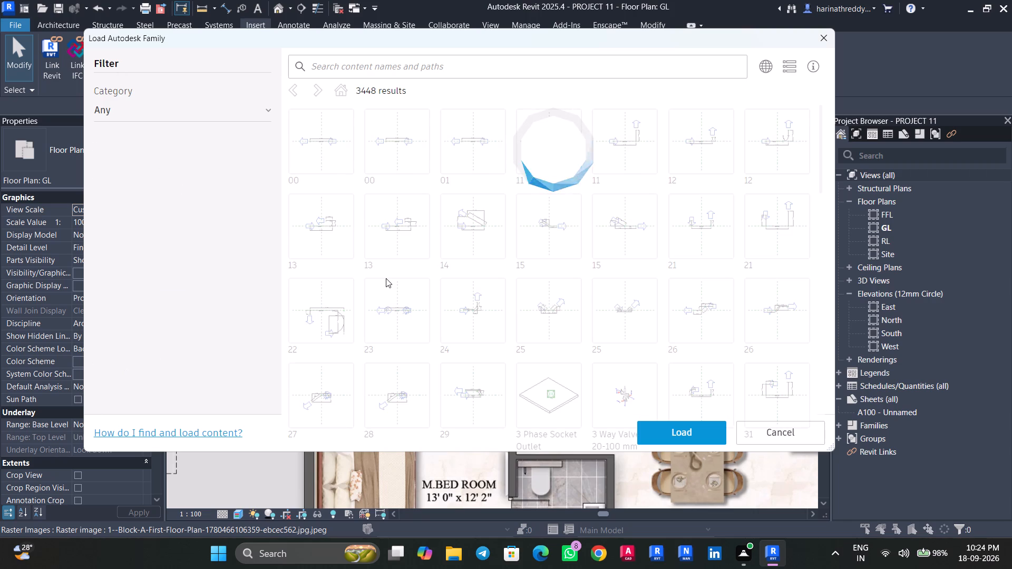
pyautogui.scroll(-3, 431, 293)
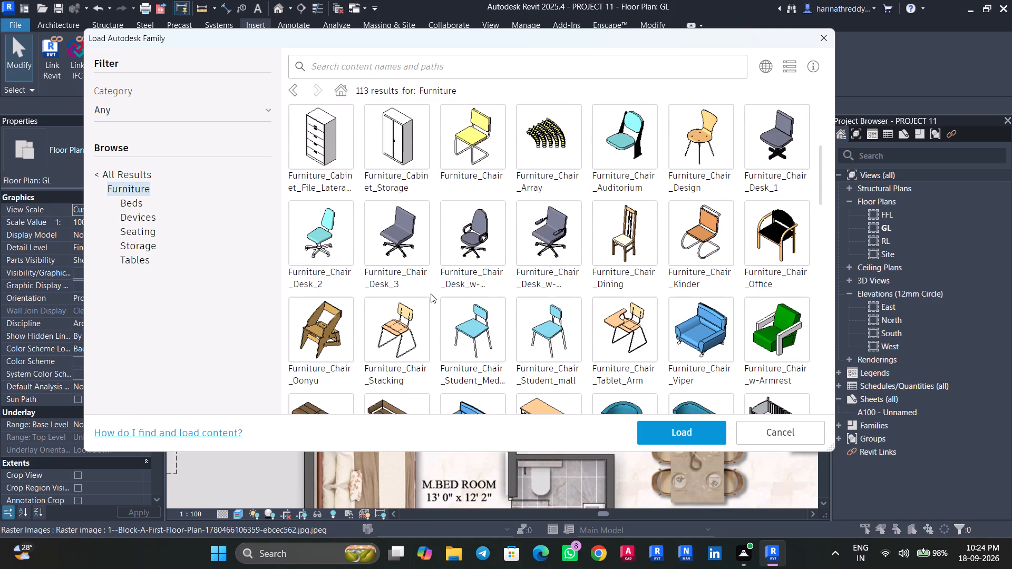
pyautogui.click(674, 302)
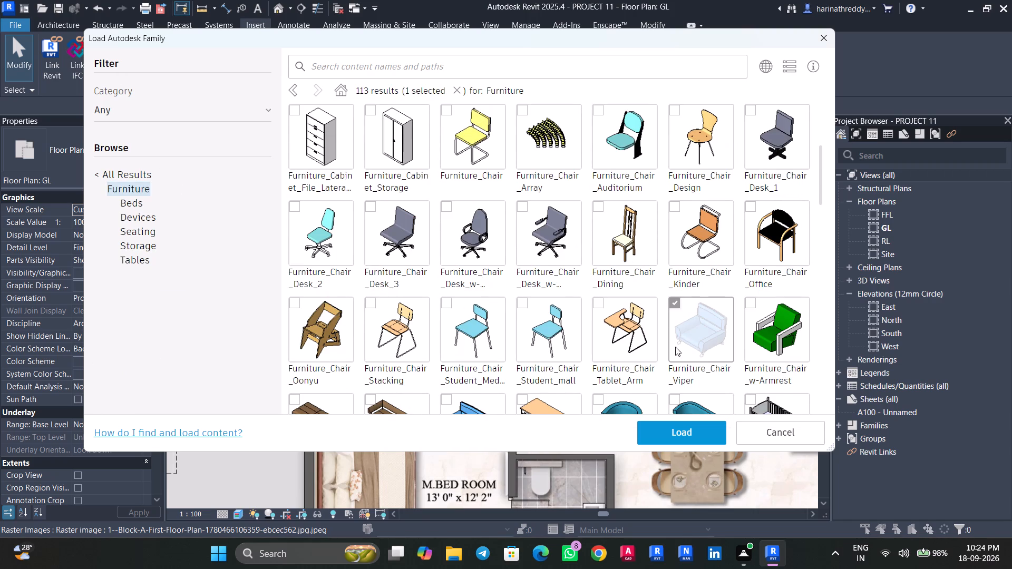
pyautogui.click(677, 428)
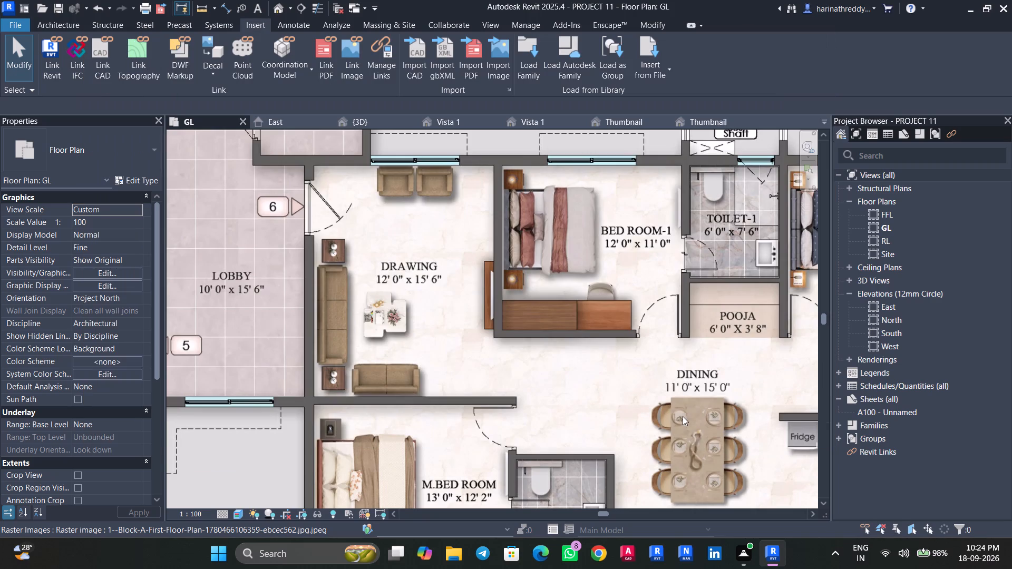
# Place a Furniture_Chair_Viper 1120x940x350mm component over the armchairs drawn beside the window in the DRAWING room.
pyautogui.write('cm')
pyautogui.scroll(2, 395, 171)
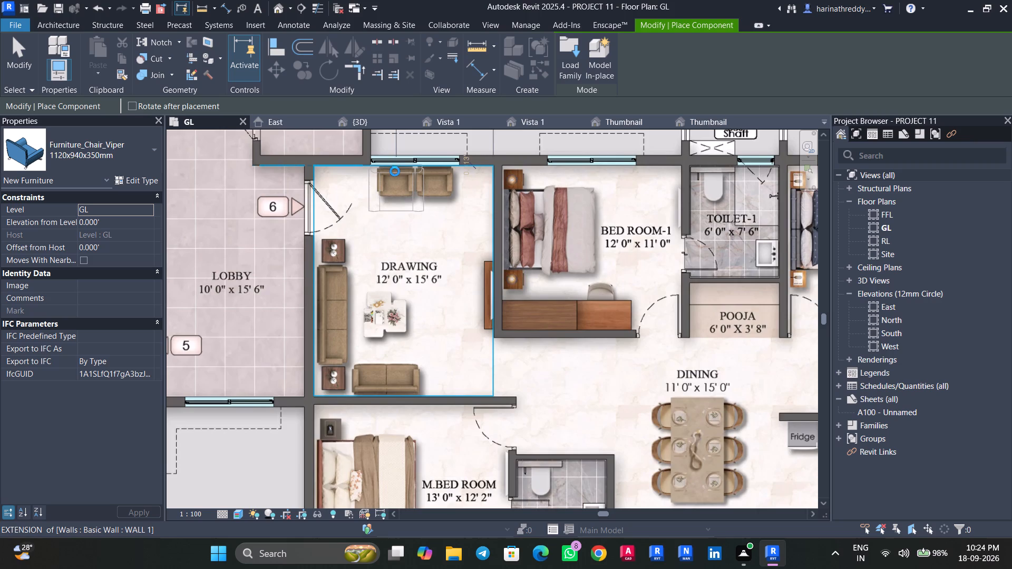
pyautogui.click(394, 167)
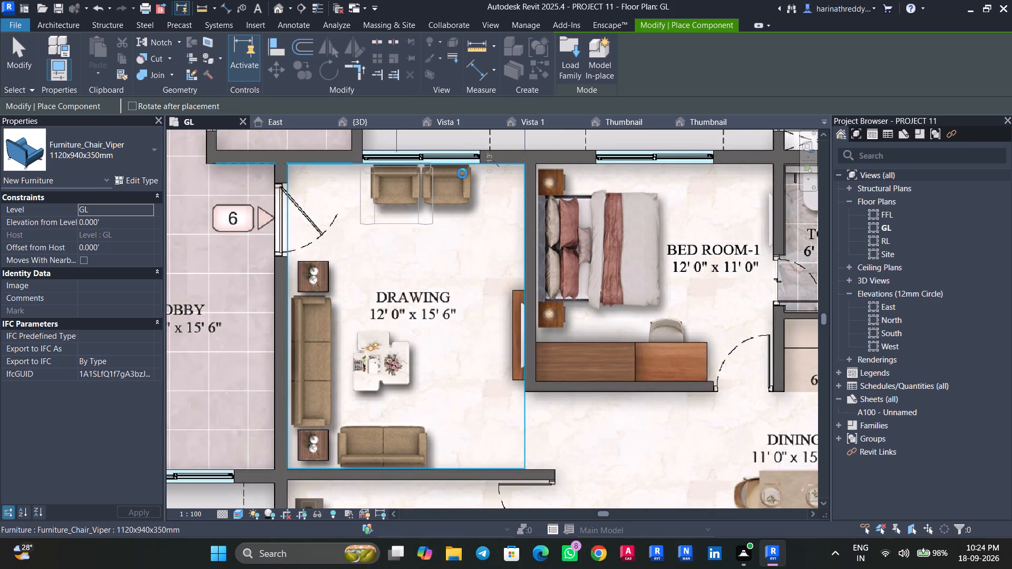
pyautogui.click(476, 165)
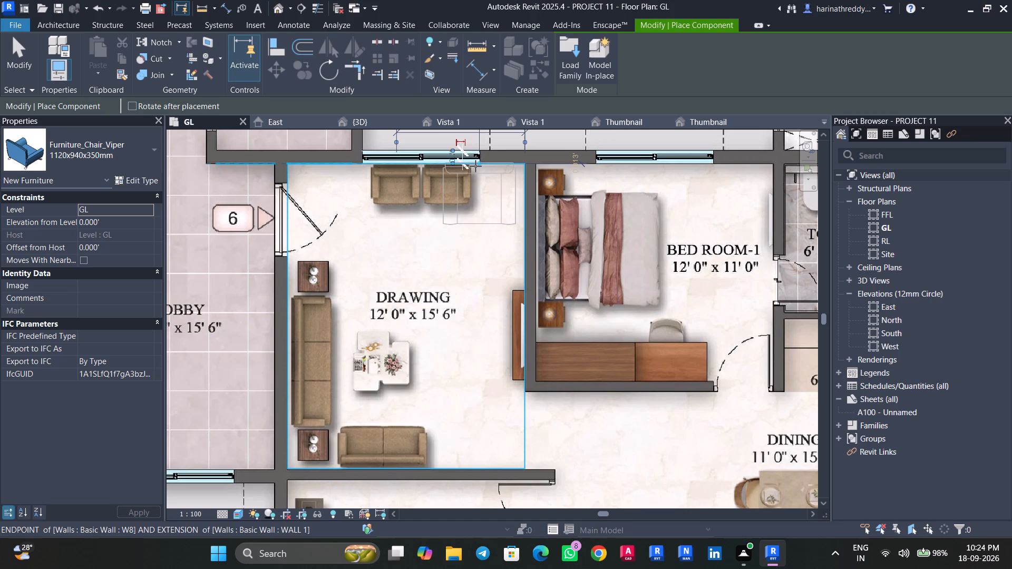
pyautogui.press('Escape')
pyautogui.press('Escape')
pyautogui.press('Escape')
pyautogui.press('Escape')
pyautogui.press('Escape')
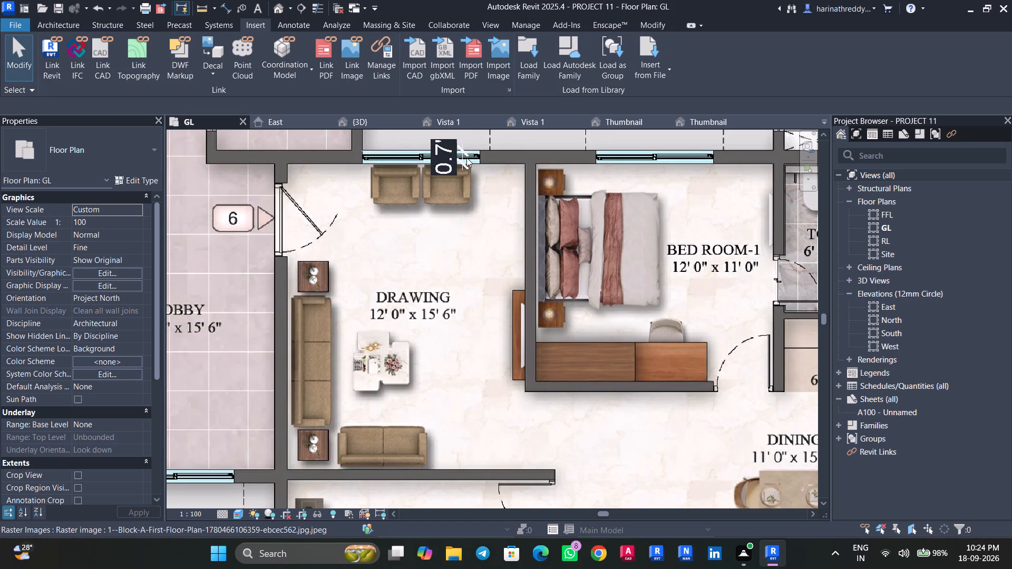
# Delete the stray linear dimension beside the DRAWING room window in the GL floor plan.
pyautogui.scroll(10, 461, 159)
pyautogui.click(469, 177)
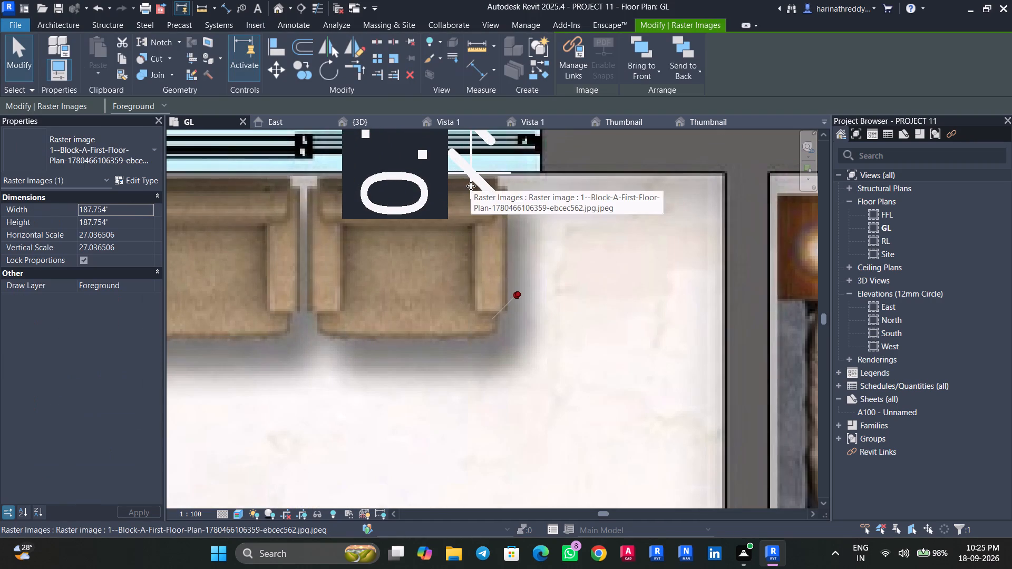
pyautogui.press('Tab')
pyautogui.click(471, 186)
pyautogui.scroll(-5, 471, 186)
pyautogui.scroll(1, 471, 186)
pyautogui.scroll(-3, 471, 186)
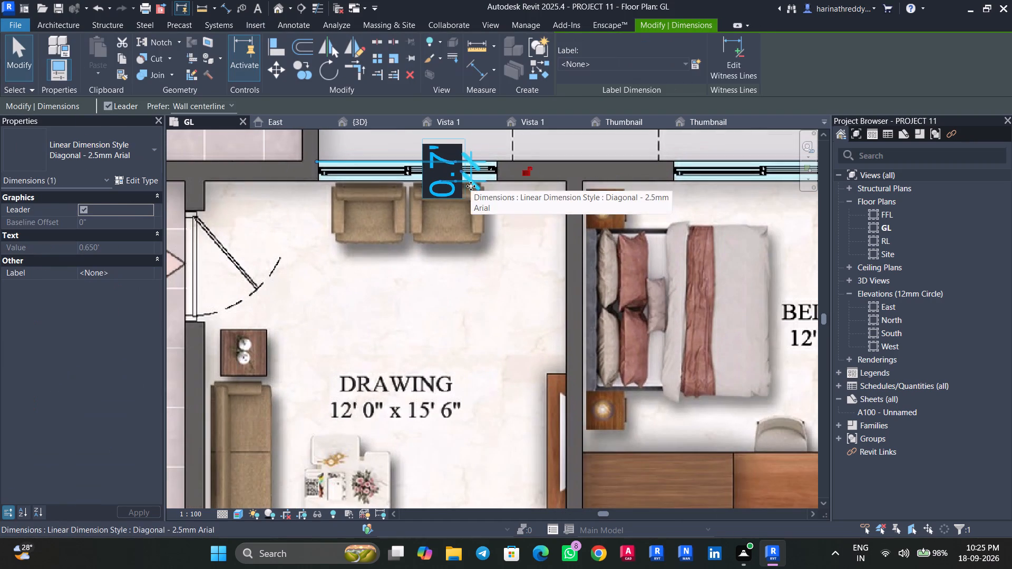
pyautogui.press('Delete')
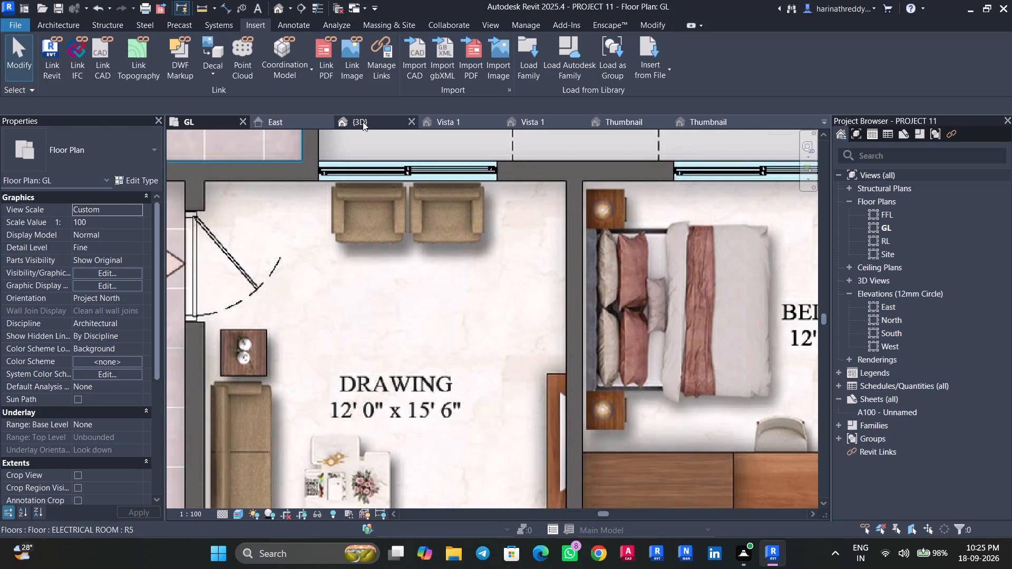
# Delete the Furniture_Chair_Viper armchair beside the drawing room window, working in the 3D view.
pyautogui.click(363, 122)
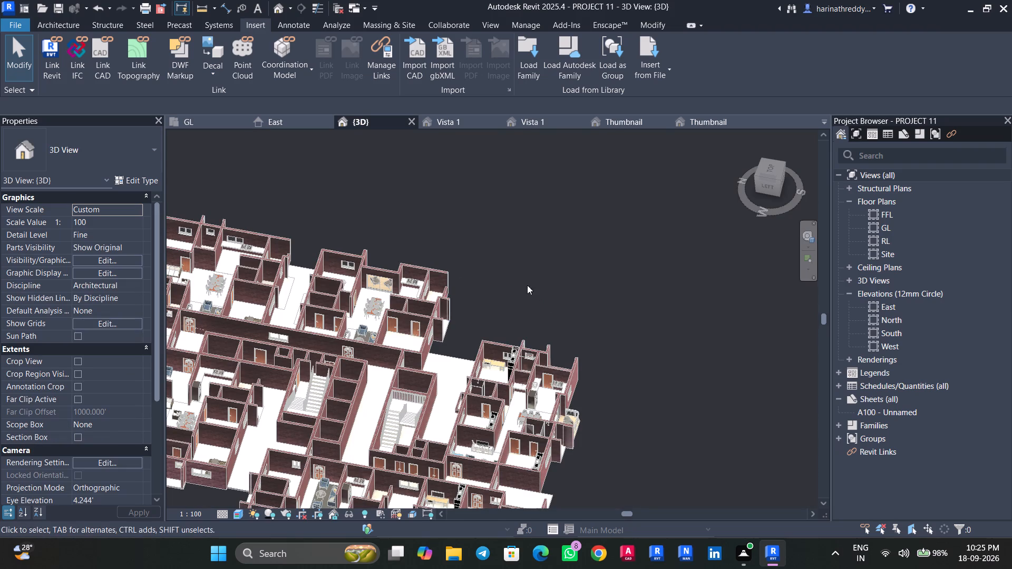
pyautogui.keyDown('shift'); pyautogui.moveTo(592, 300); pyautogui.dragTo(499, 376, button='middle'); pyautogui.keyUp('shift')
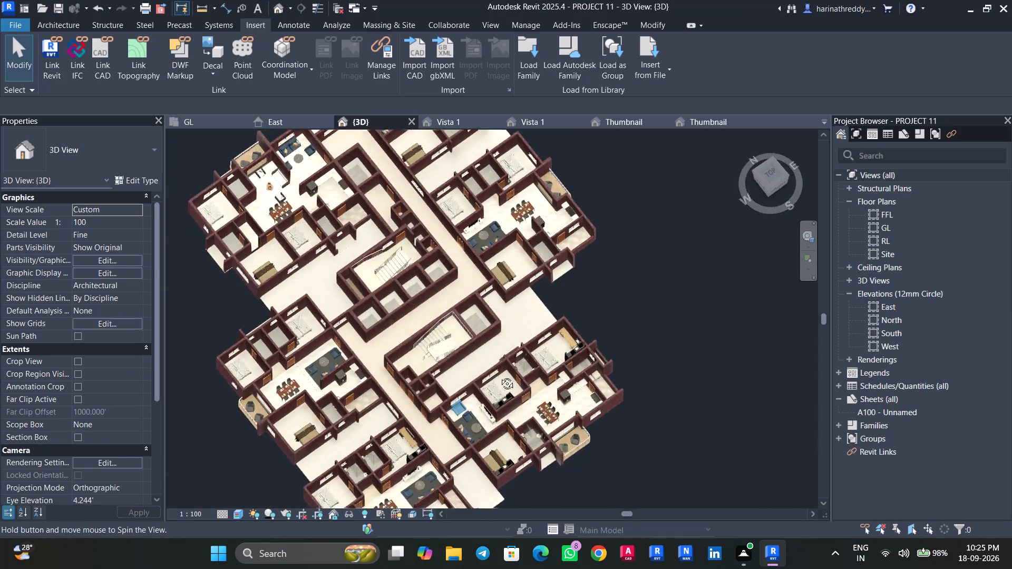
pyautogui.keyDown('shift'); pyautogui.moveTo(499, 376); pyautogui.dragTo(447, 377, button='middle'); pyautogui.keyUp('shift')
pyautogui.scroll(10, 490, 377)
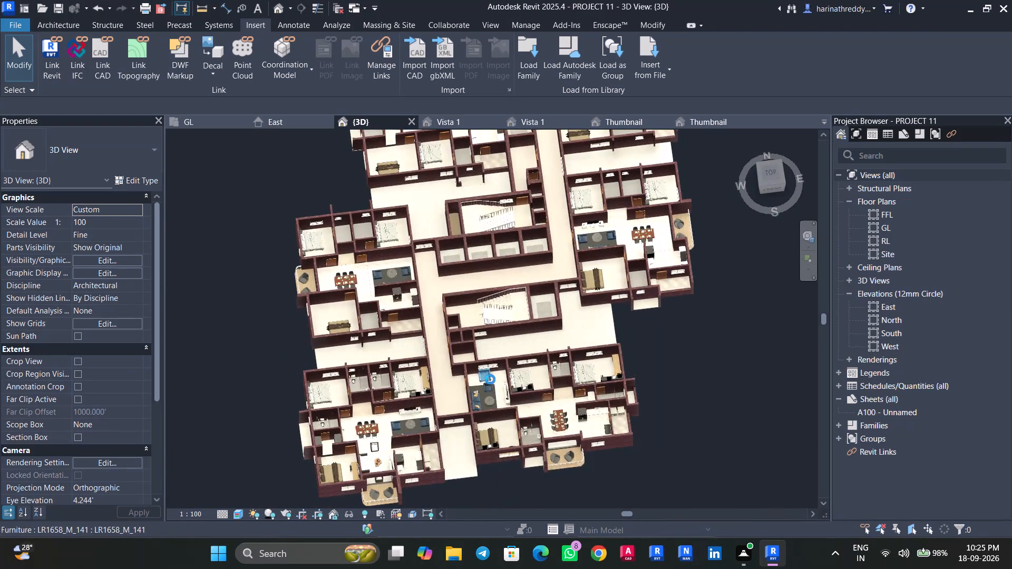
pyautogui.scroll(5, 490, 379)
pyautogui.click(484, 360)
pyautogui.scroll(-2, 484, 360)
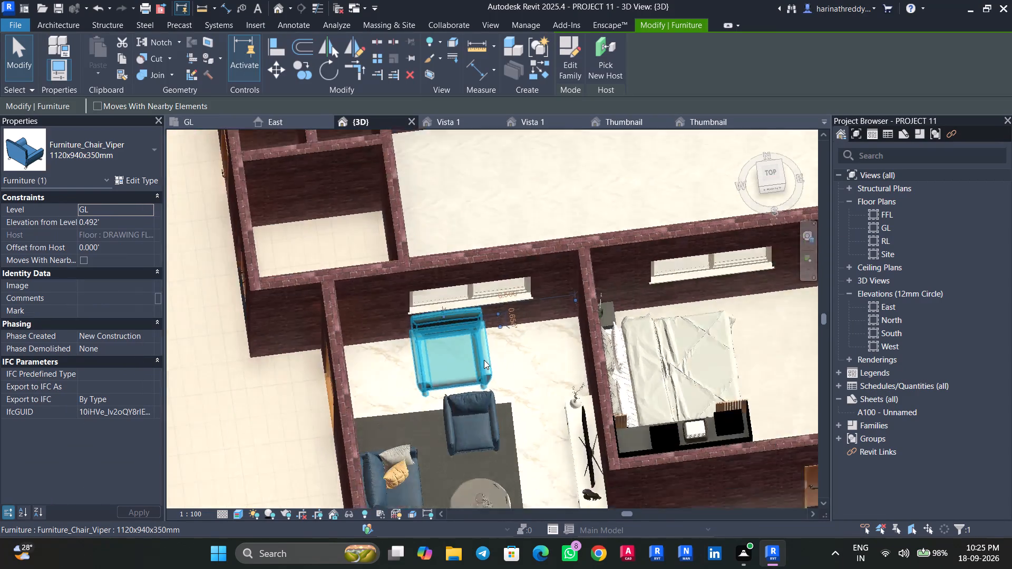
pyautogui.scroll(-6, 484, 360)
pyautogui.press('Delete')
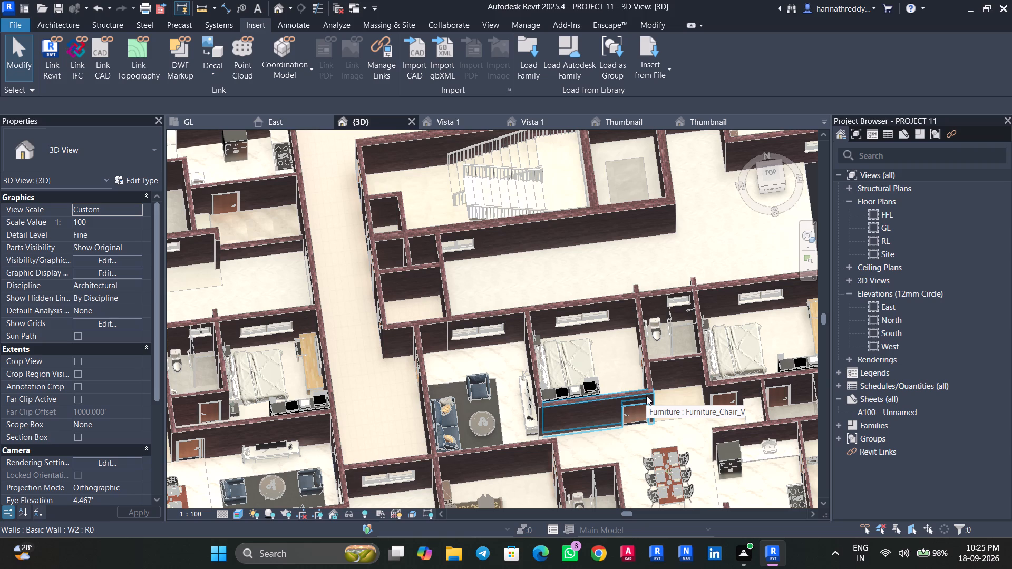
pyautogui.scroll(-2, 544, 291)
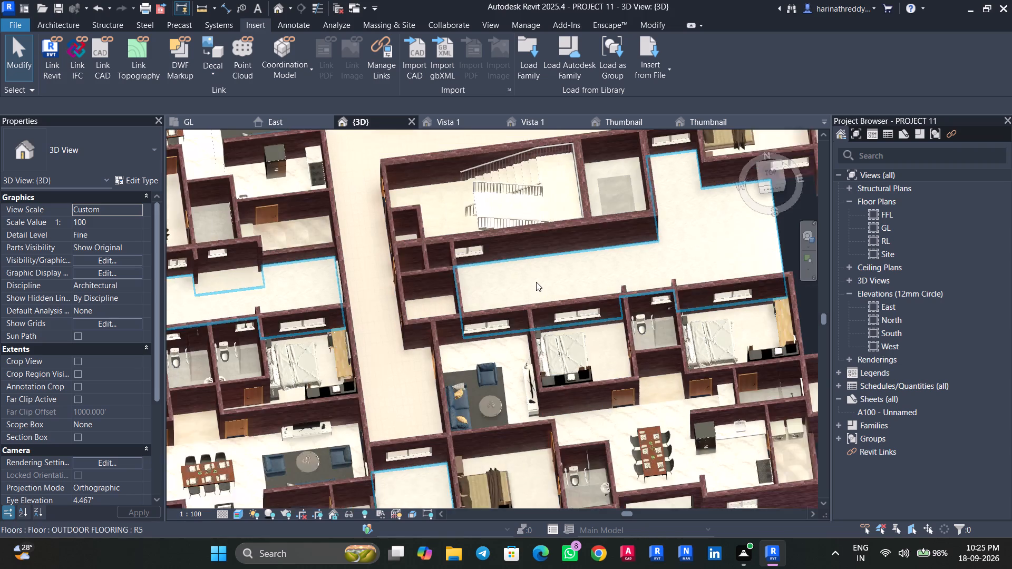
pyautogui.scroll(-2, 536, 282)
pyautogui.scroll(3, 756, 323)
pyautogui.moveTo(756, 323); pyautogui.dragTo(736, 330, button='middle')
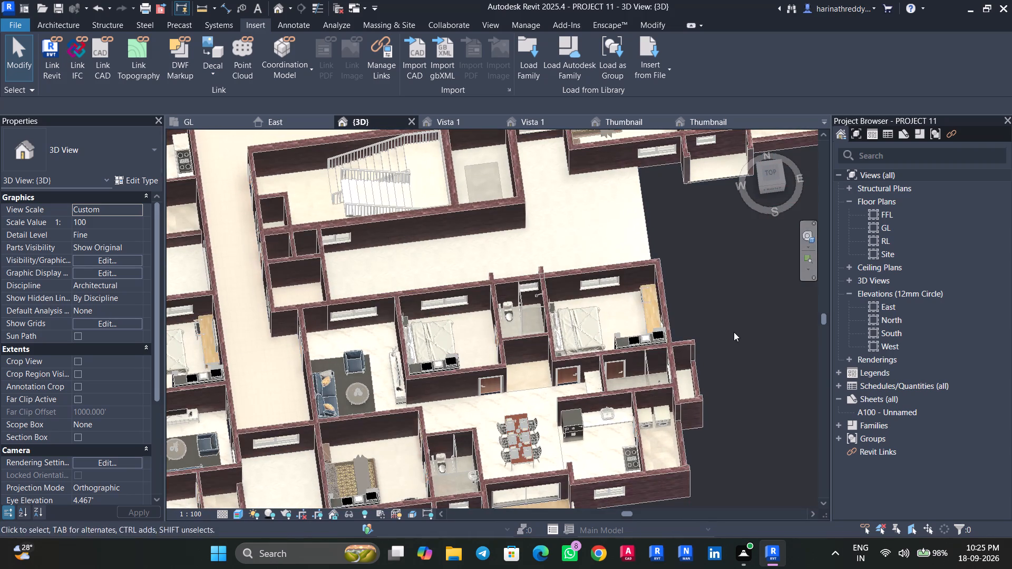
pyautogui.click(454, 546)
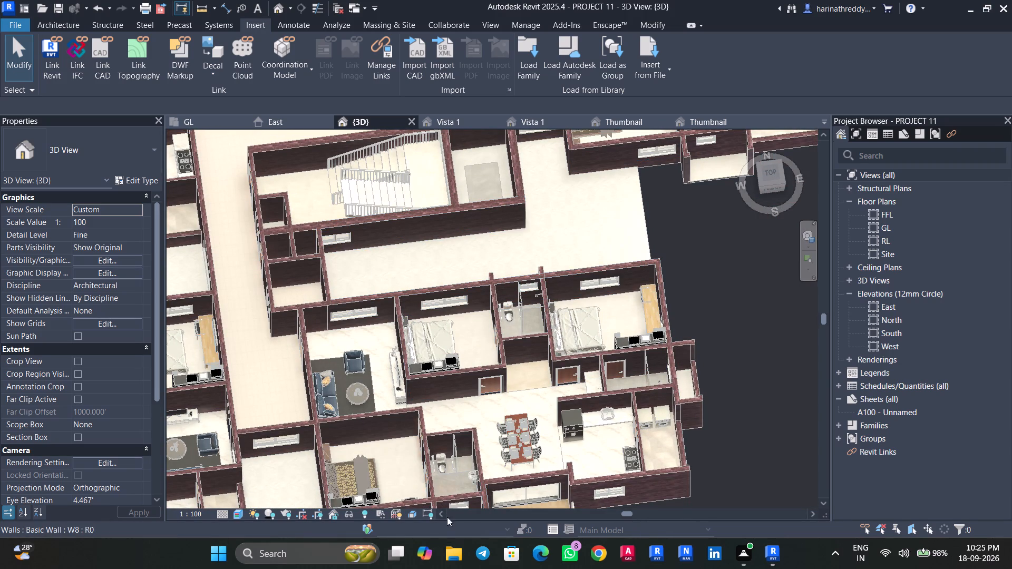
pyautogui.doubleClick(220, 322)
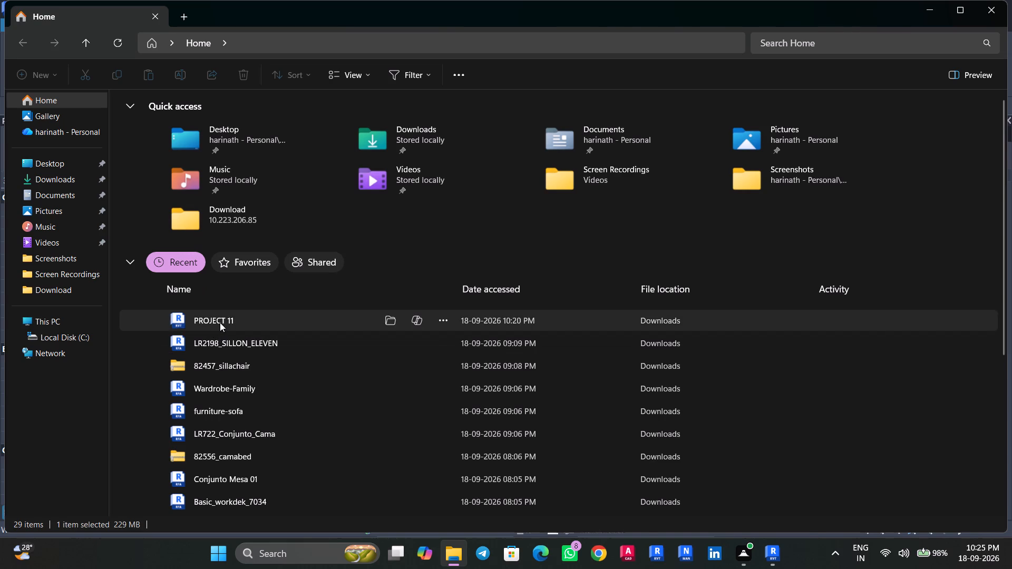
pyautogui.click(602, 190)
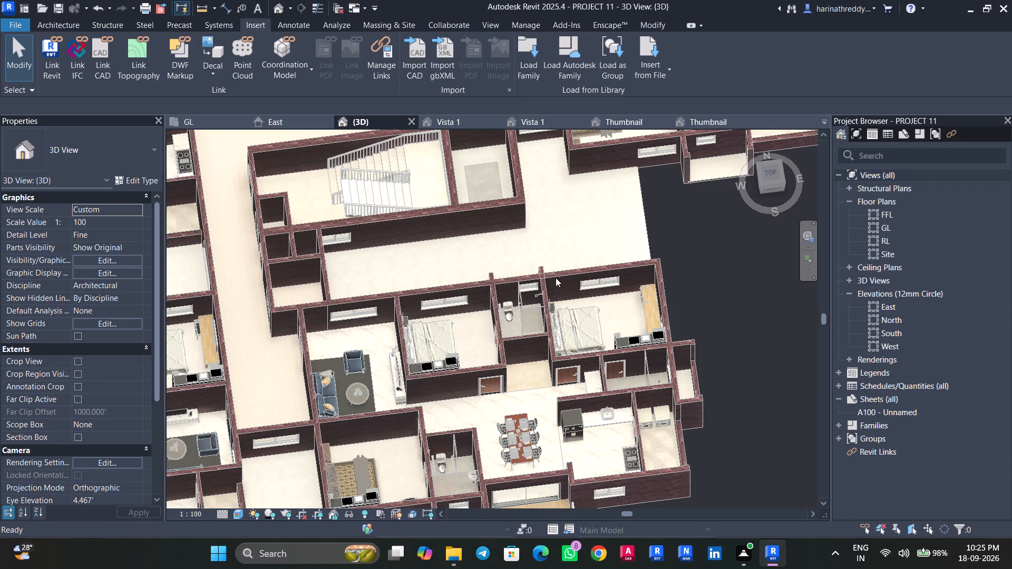
# Open the Escritorio_de_estudiante_de_600x740mm desk family from the Downloads folder and load it into PROJECT 11.
pyautogui.click(451, 553)
pyautogui.click(74, 182)
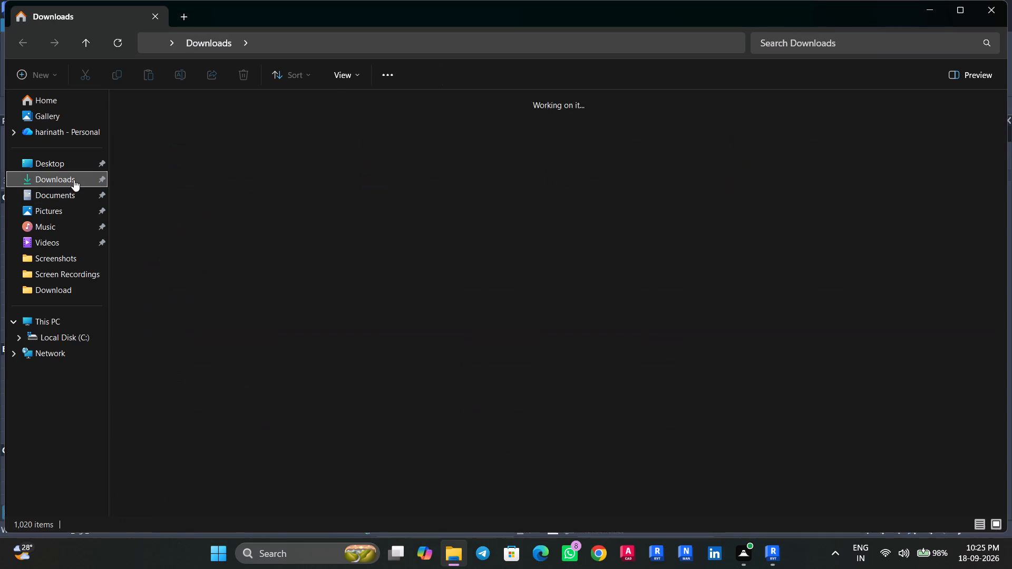
pyautogui.doubleClick(151, 155)
pyautogui.click(430, 249)
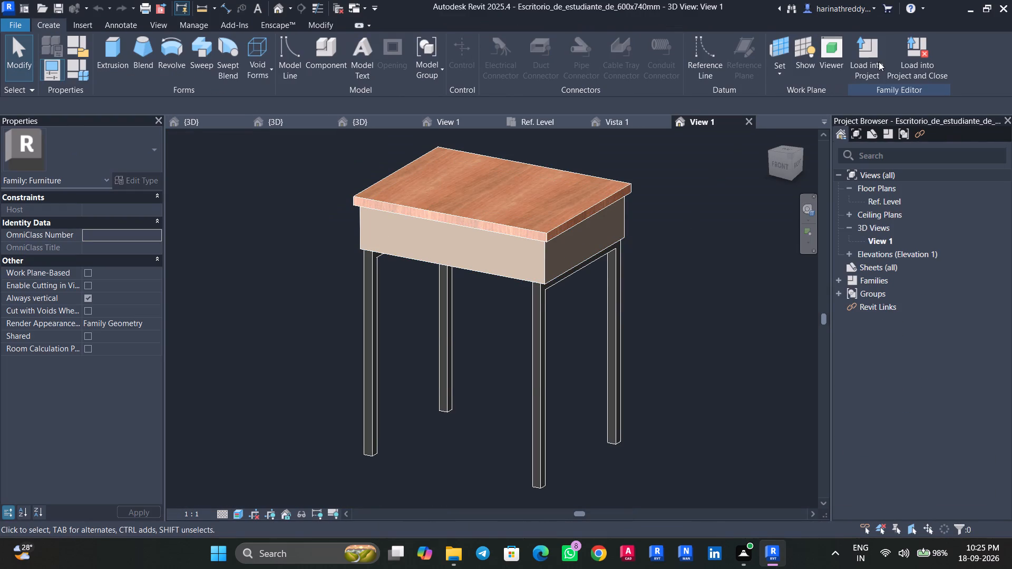
pyautogui.click(879, 62)
pyautogui.click(490, 367)
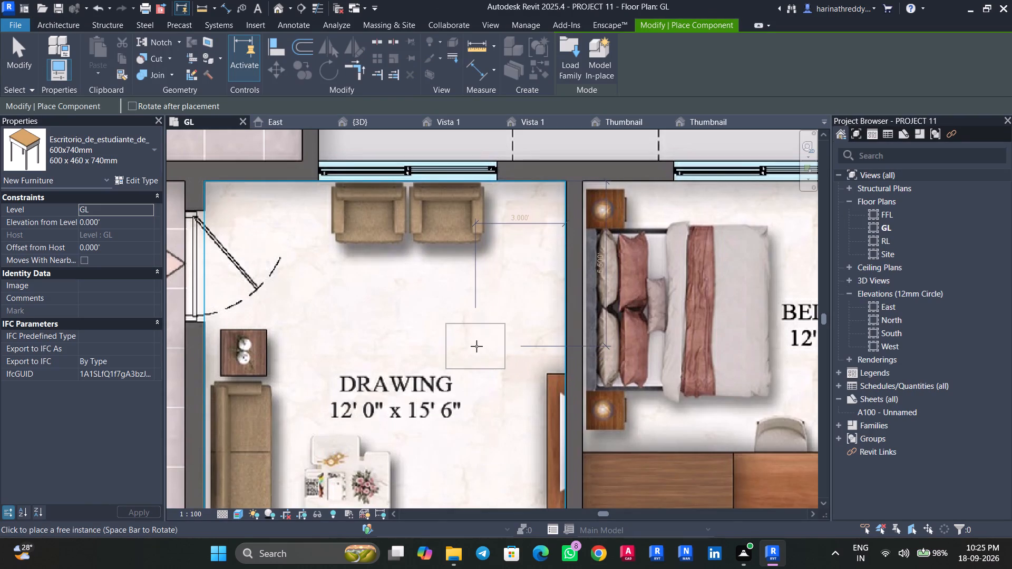
# Place the 600 x 460 x 740 mm student desk in BED ROOM-1 of the GL plan, over the drawn desktop beside the chair.
pyautogui.moveTo(476, 346); pyautogui.dragTo(358, 258, button='middle')
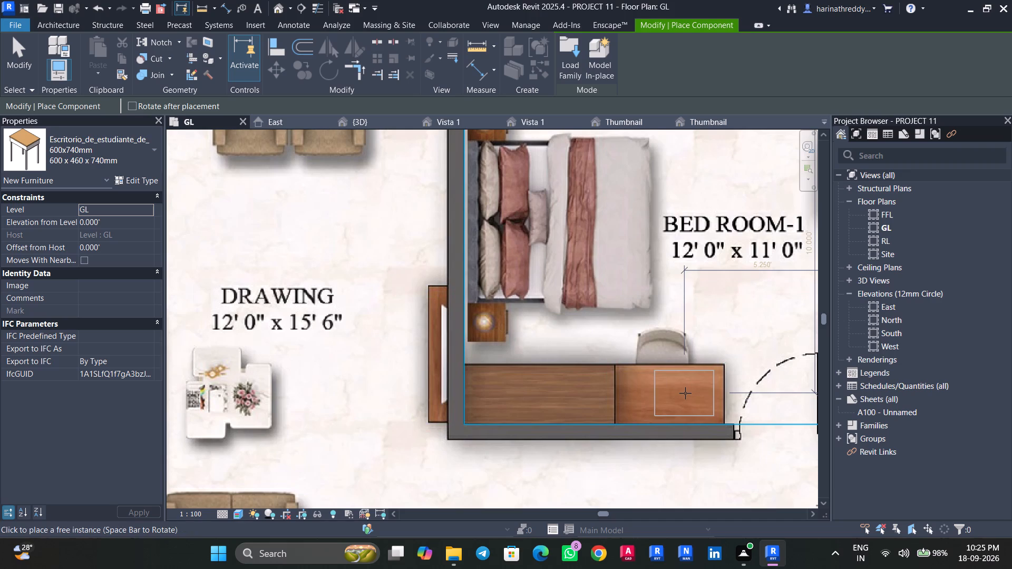
pyautogui.click(685, 393)
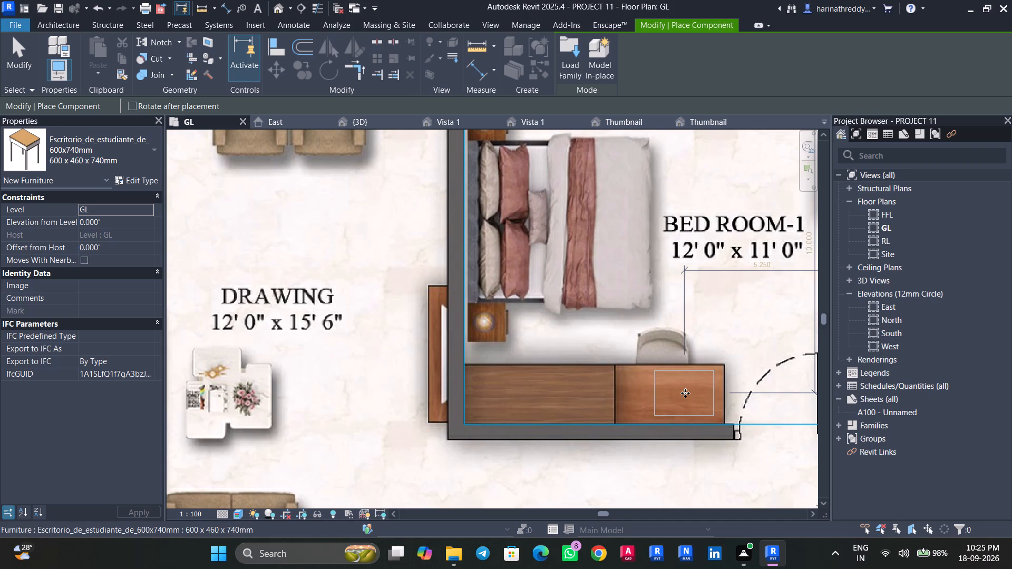
pyautogui.scroll(-15, 685, 393)
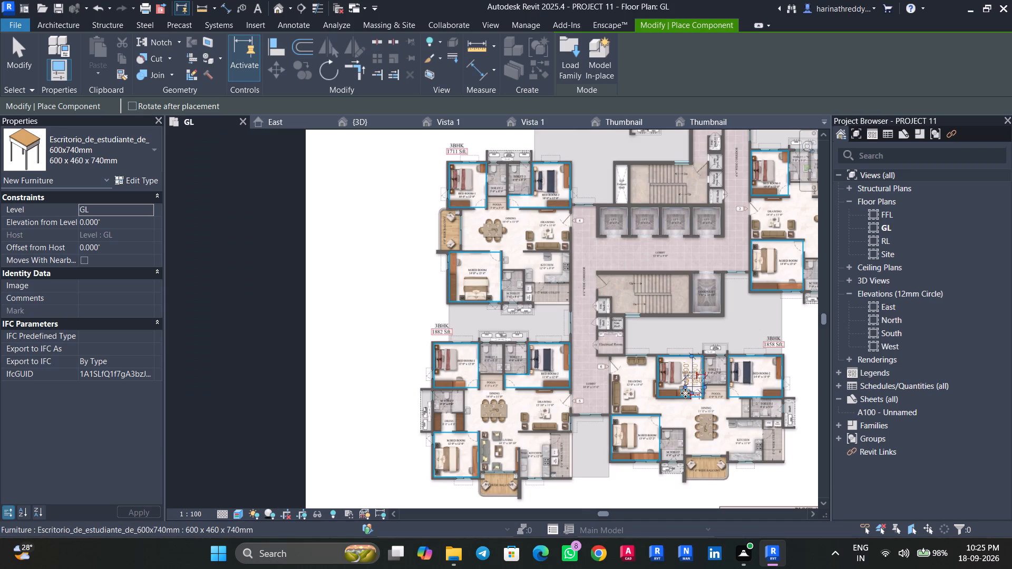
pyautogui.scroll(-1, 685, 393)
pyautogui.press('Escape')
pyautogui.press('Escape')
pyautogui.press('Escape')
pyautogui.press('Escape')
pyautogui.press('Escape')
pyautogui.press('Escape')
pyautogui.press('Escape')
pyautogui.press('Escape')
pyautogui.press('Escape')
pyautogui.press('Escape')
pyautogui.press('Escape')
pyautogui.press('Escape')
pyautogui.scroll(8, 755, 485)
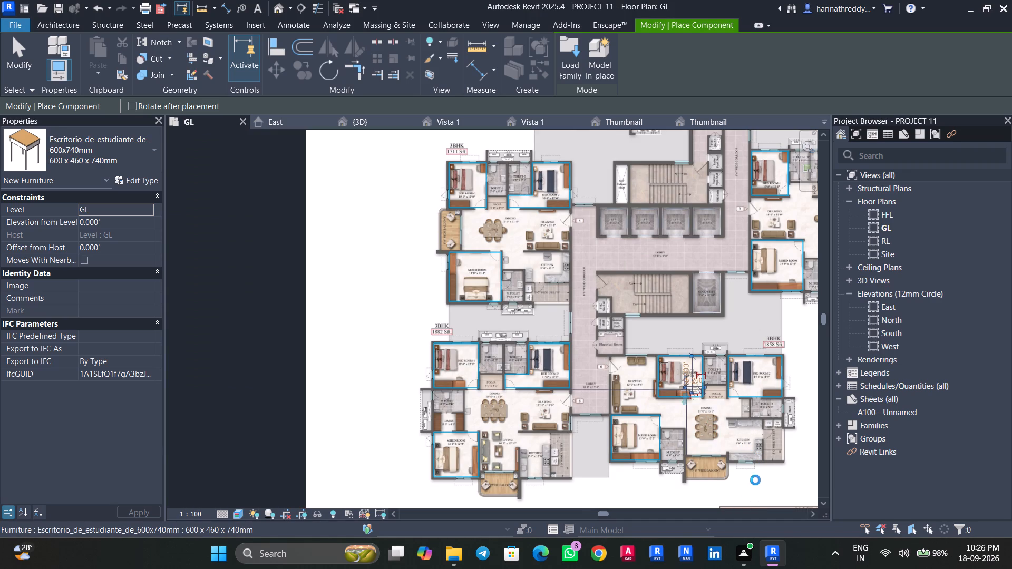
pyautogui.scroll(3, 755, 479)
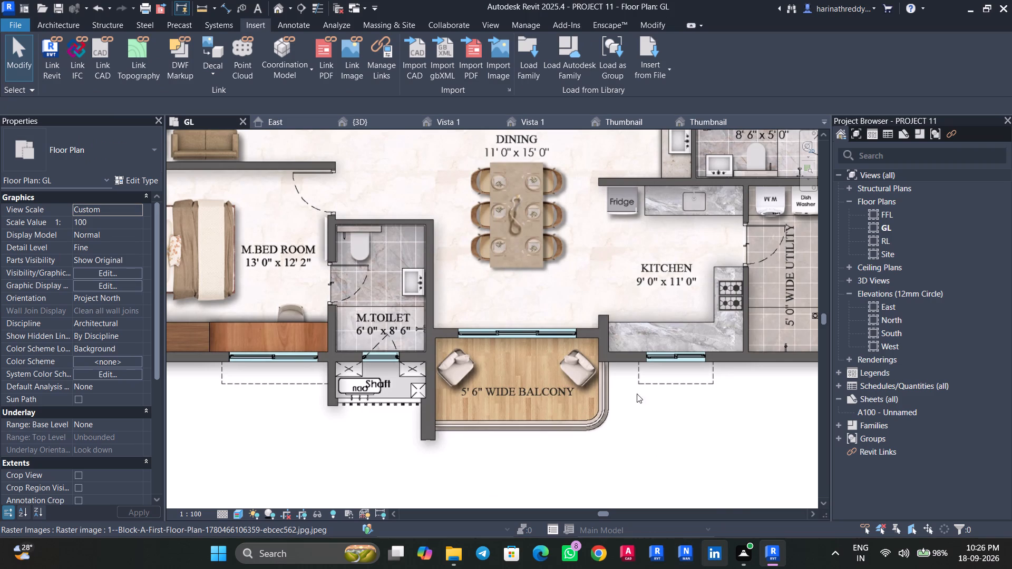
# Save PROJECT 11 from the GL floor plan.
pyautogui.scroll(-4, 643, 428)
pyautogui.scroll(3, 681, 438)
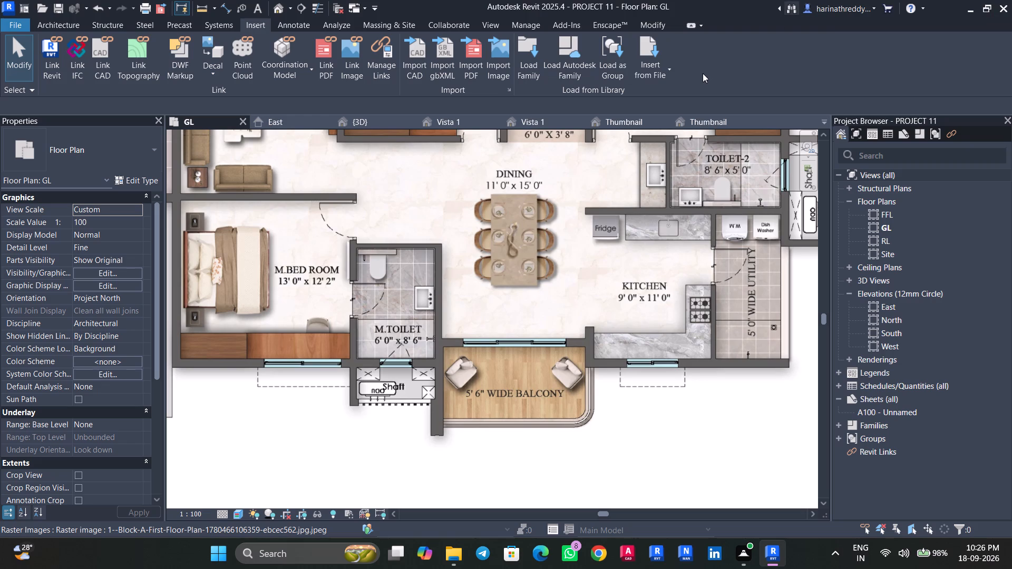
pyautogui.scroll(-4, 633, 399)
pyautogui.scroll(1, 636, 397)
pyautogui.scroll(-1, 636, 397)
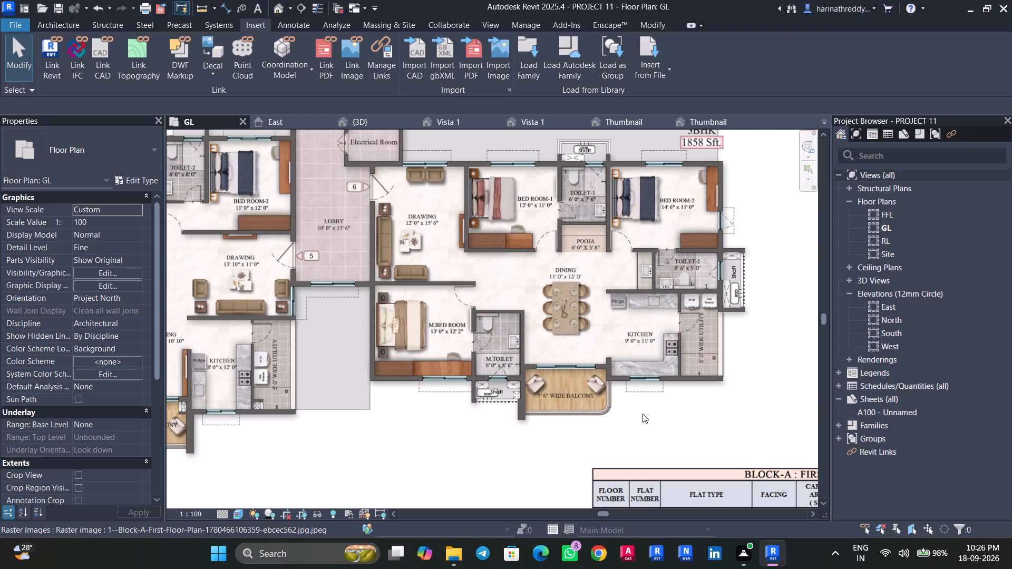
pyautogui.hotkey('ctrl', 's')
# Examine the furnished apartments, corridors and stair and lift cores of the whole floor in the {3D} view.
pyautogui.click(360, 124)
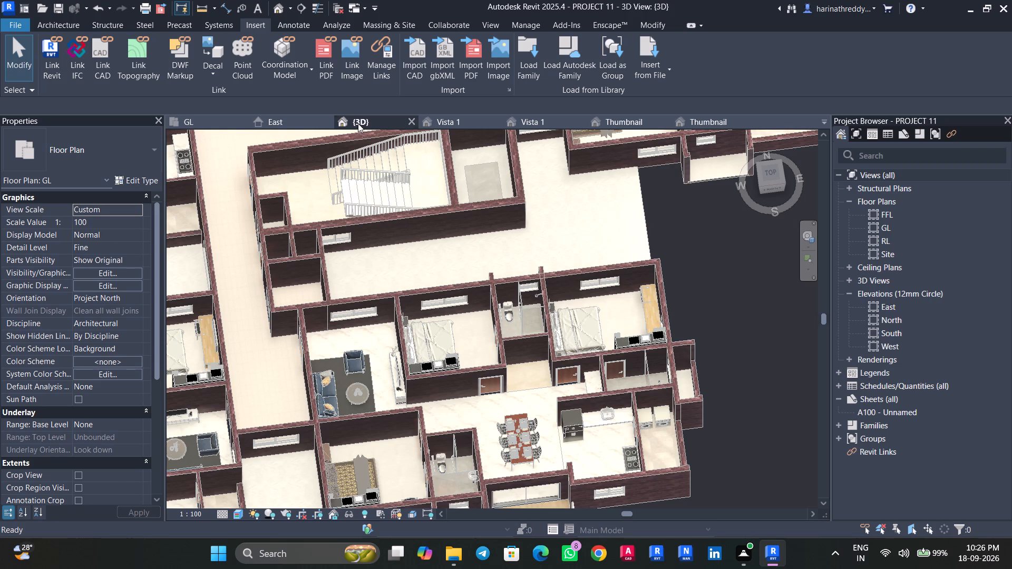
pyautogui.scroll(-8, 409, 261)
pyautogui.scroll(-3, 568, 316)
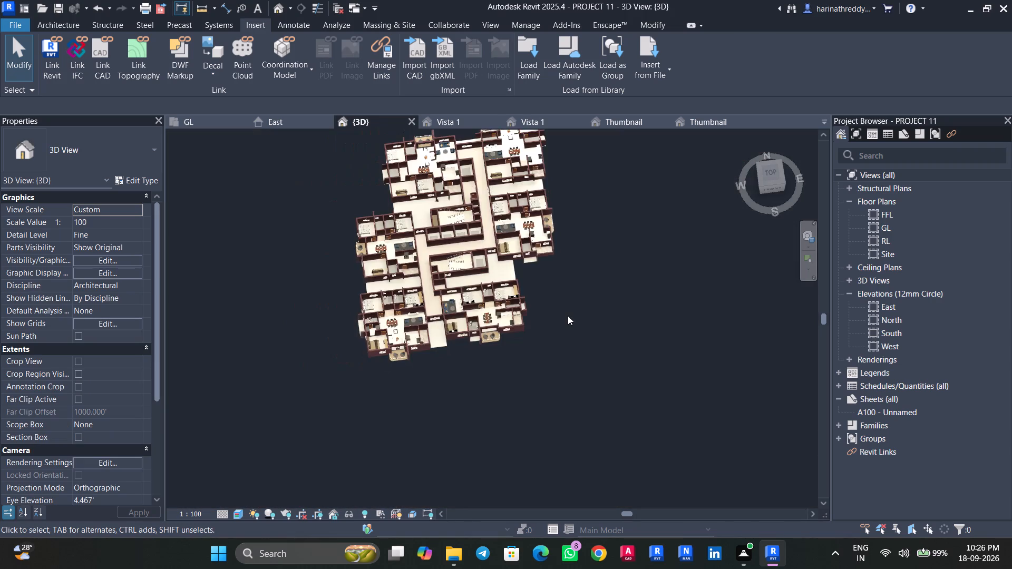
pyautogui.scroll(1, 568, 316)
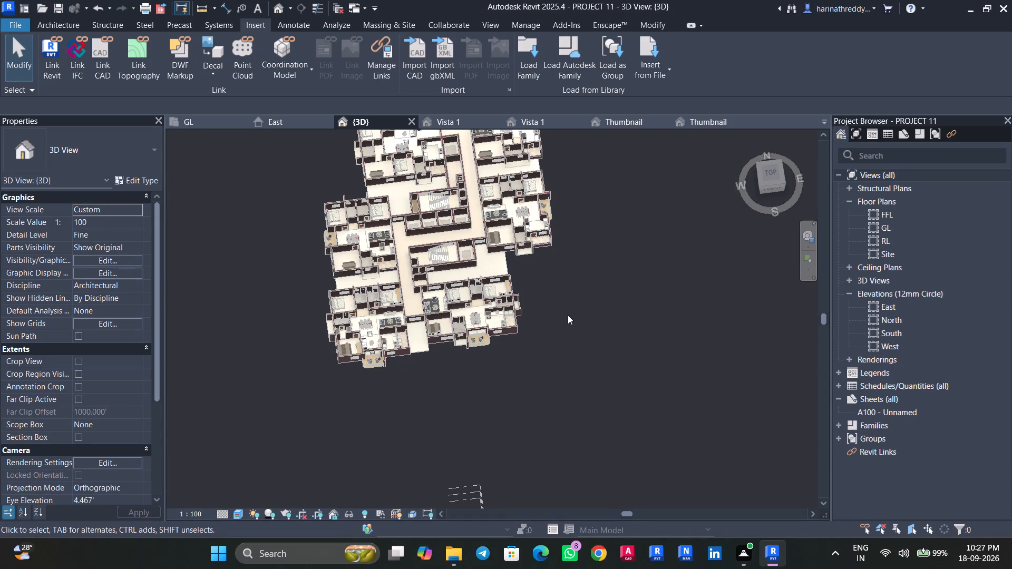
pyautogui.scroll(6, 562, 365)
pyautogui.moveTo(560, 299); pyautogui.dragTo(590, 349, button='middle')
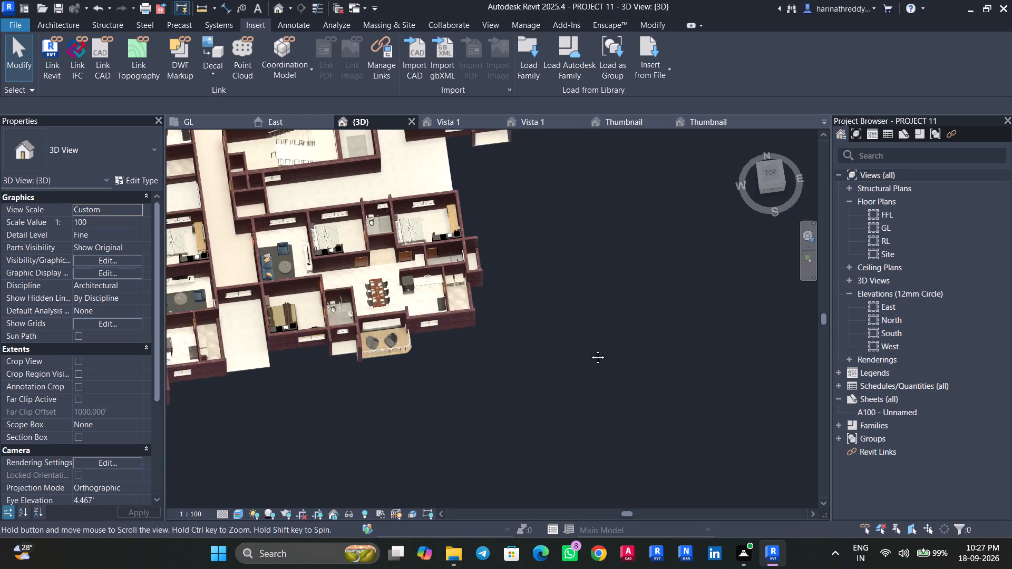
pyautogui.moveTo(590, 349); pyautogui.dragTo(626, 408, button='middle')
pyautogui.scroll(-4, 632, 402)
pyautogui.scroll(-3, 652, 347)
pyautogui.scroll(3, 655, 327)
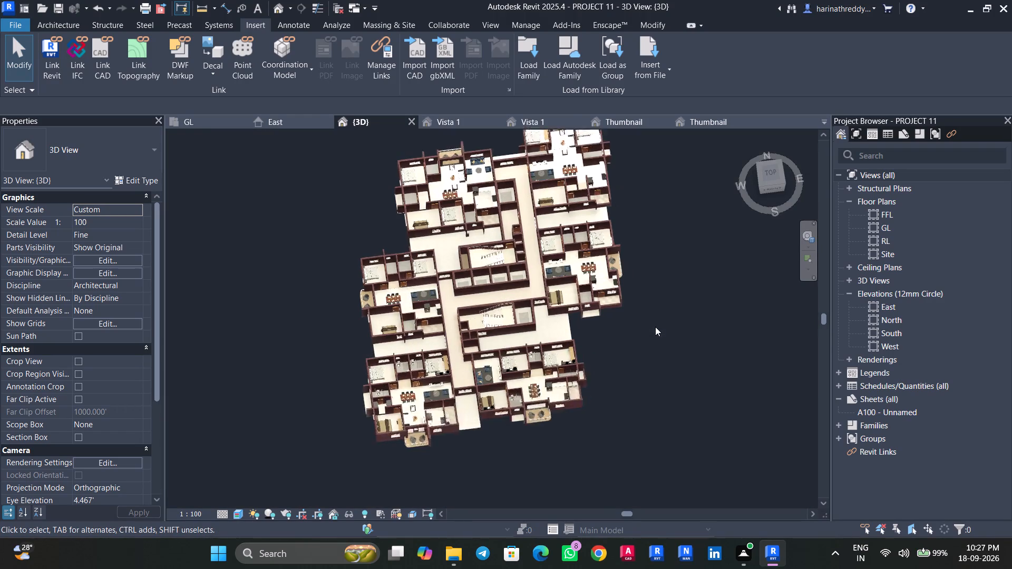
pyautogui.moveTo(653, 325); pyautogui.dragTo(673, 405, button='middle')
pyautogui.scroll(1, 673, 405)
pyautogui.moveTo(690, 371); pyautogui.dragTo(696, 406, button='middle')
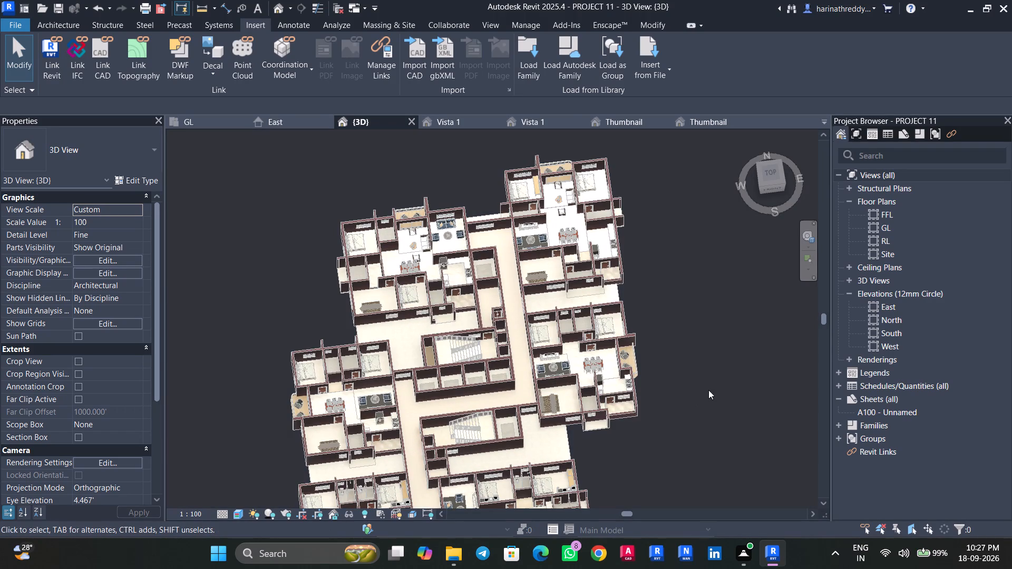
pyautogui.scroll(6, 690, 311)
pyautogui.scroll(-3, 641, 297)
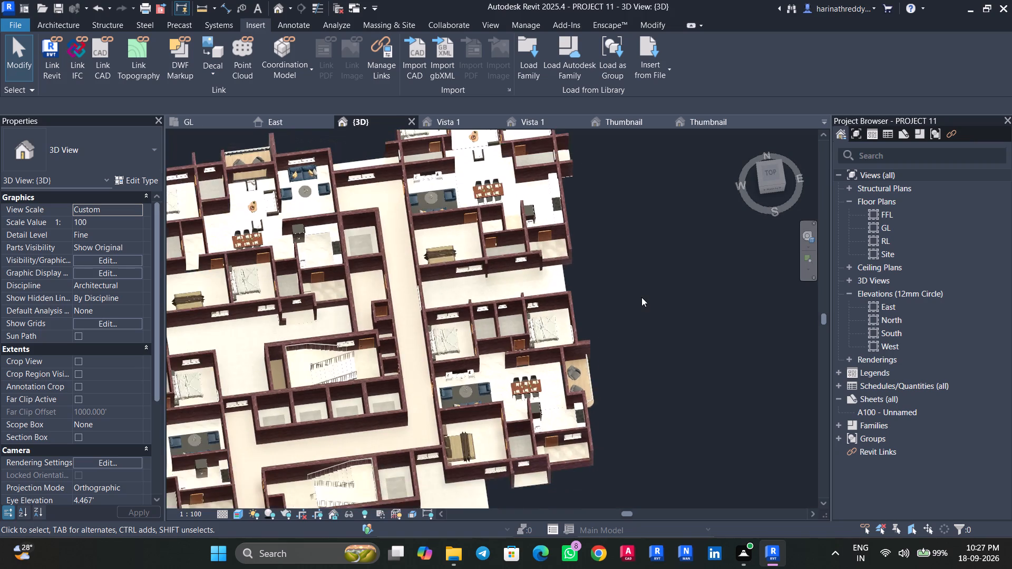
pyautogui.scroll(-5, 641, 297)
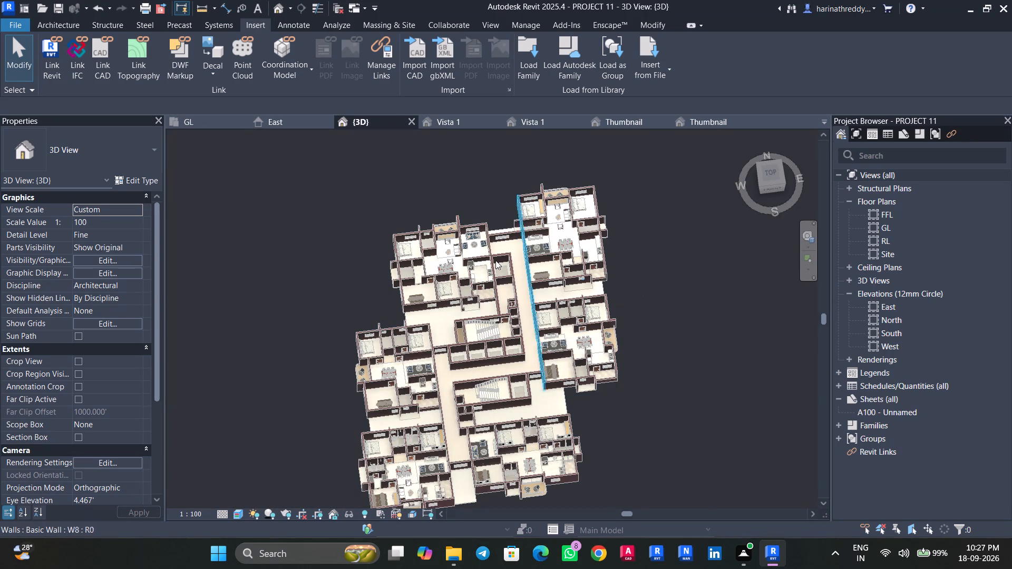
pyautogui.scroll(13, 402, 241)
pyautogui.scroll(3, 357, 213)
pyautogui.scroll(-2, 352, 202)
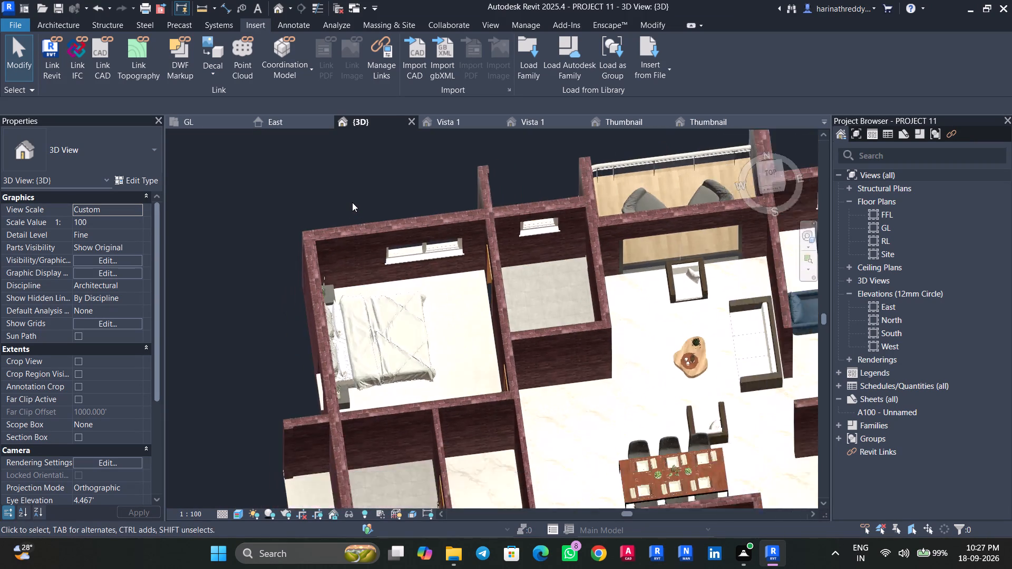
pyautogui.scroll(-15, 352, 202)
pyautogui.scroll(2, 552, 365)
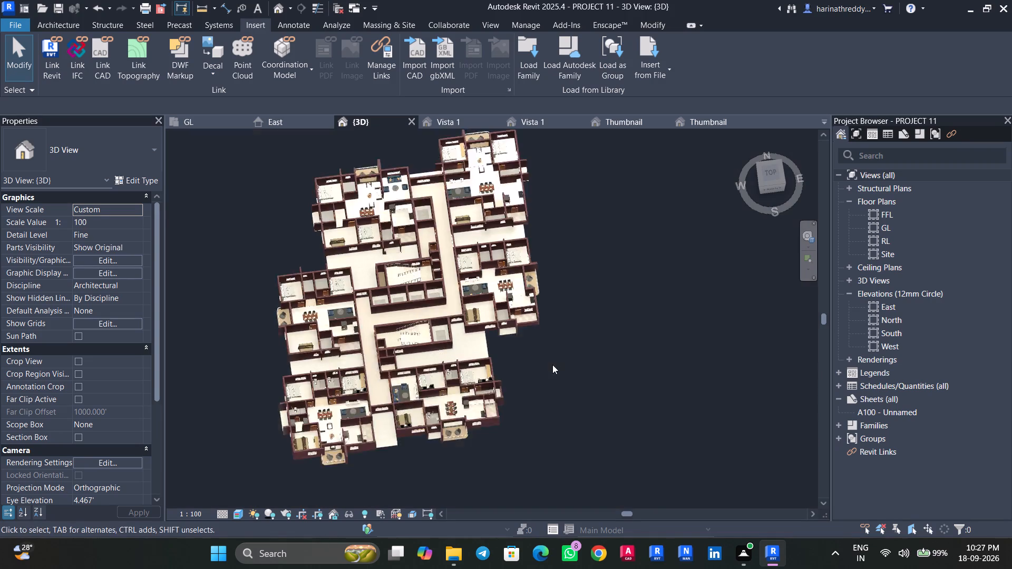
pyautogui.scroll(2, 552, 365)
pyautogui.moveTo(537, 373); pyautogui.dragTo(563, 340, button='middle')
pyautogui.scroll(1, 546, 357)
pyautogui.scroll(-2, 563, 340)
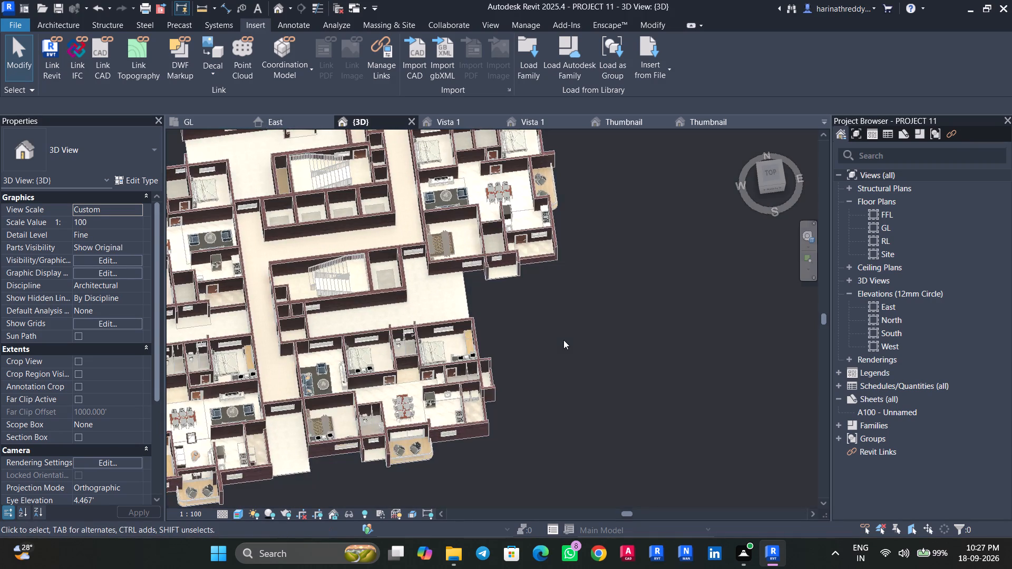
pyautogui.scroll(-1, 563, 340)
pyautogui.scroll(9, 445, 311)
# Open the boundary of the LIFT FLOORING 2 floor in the lift shaft beside the lower staircase for editing.
pyautogui.click(444, 282)
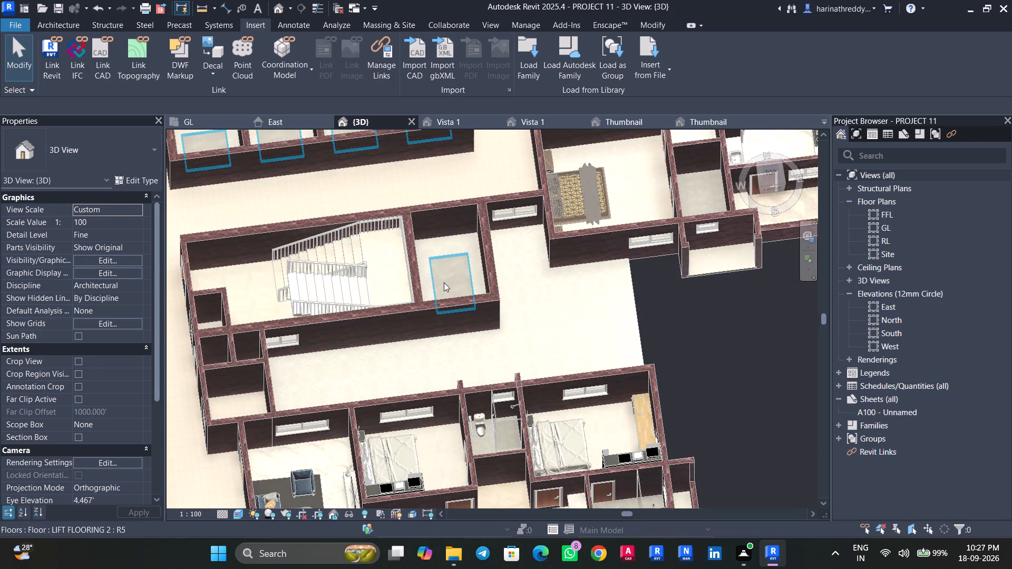
pyautogui.scroll(-1, 444, 282)
pyautogui.scroll(3, 444, 282)
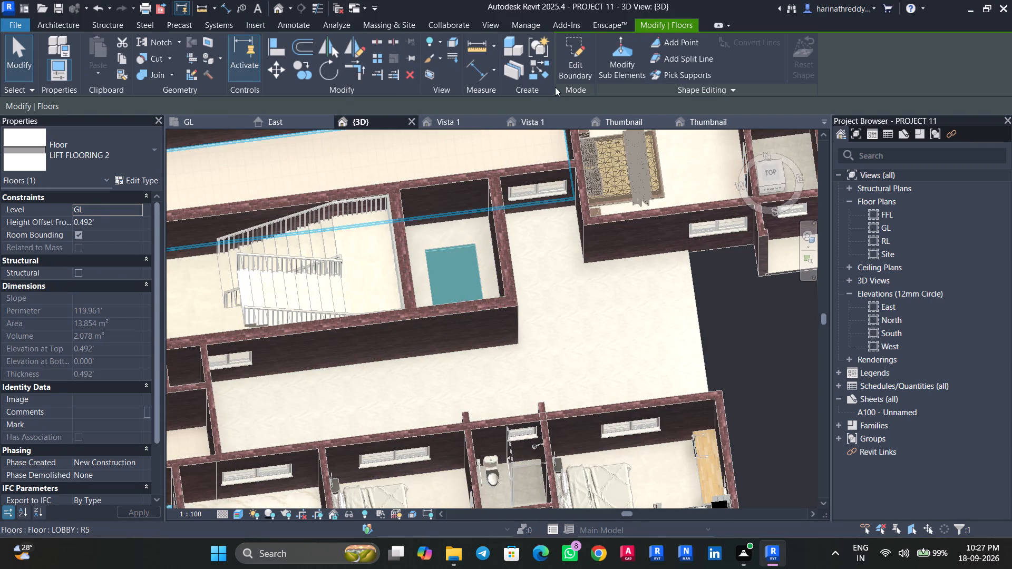
pyautogui.click(571, 72)
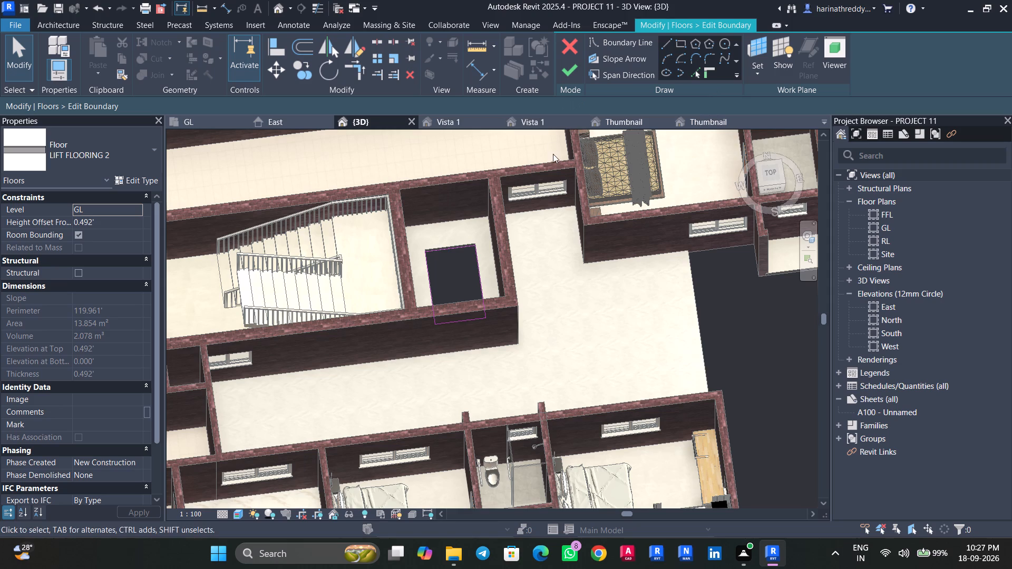
# Inspect the LIFT FLOORING 2 boundary outlines in the lift shafts and the surrounding lobby floors and apartments.
pyautogui.scroll(-3, 527, 236)
pyautogui.scroll(9, 497, 244)
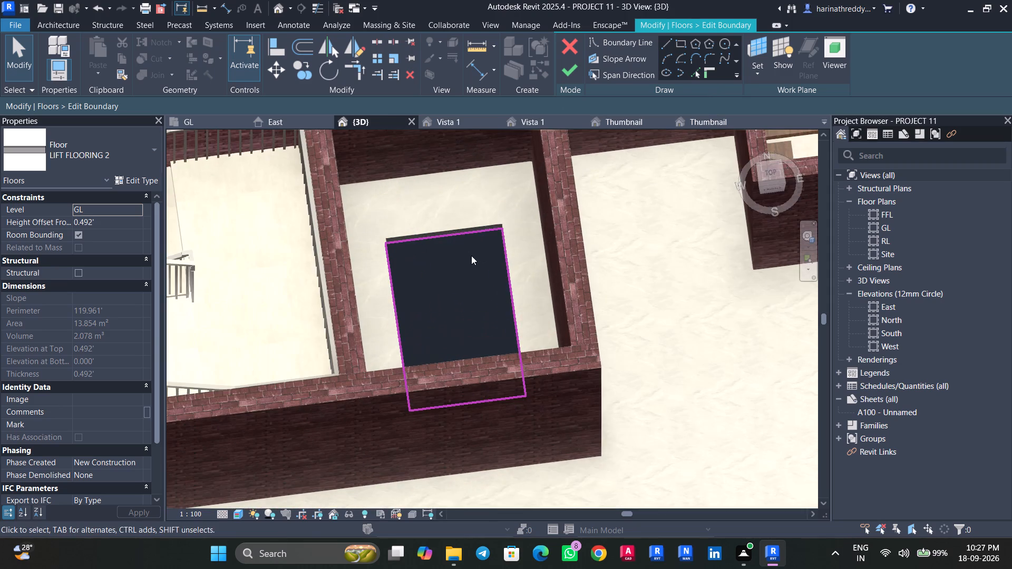
pyautogui.scroll(5, 456, 244)
pyautogui.scroll(-8, 446, 234)
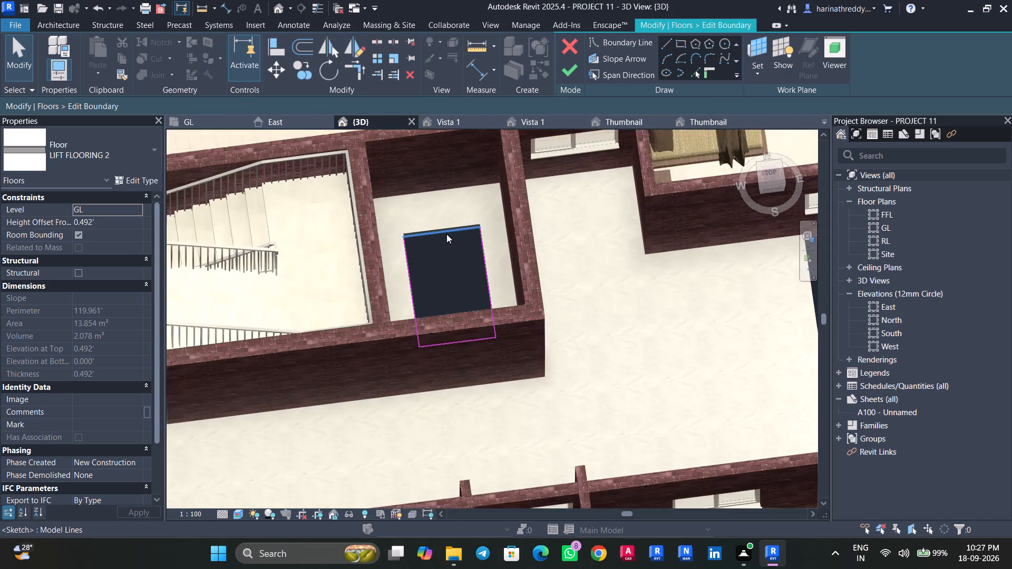
pyautogui.scroll(-12, 446, 234)
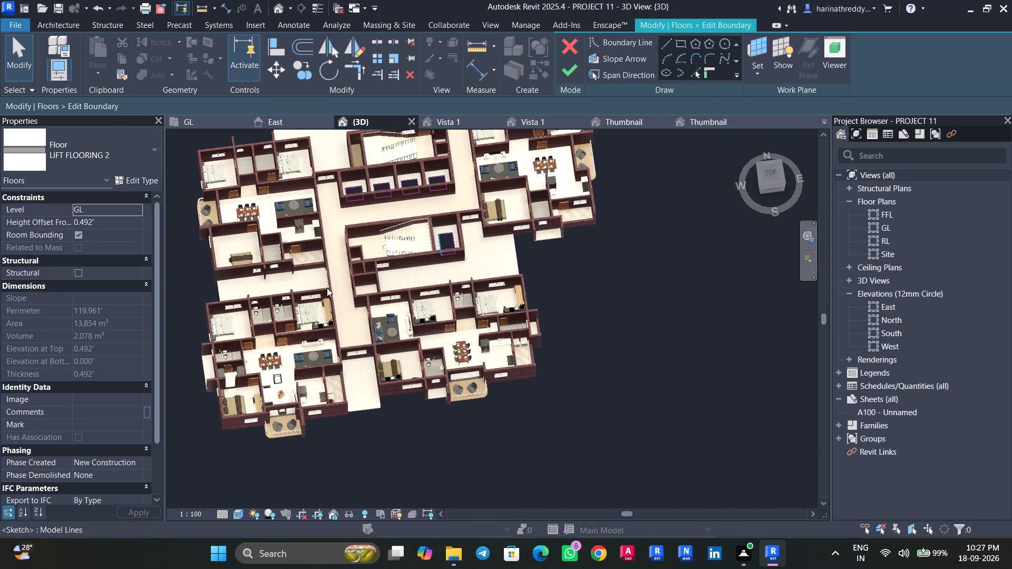
pyautogui.scroll(12, 278, 382)
pyautogui.scroll(-9, 303, 284)
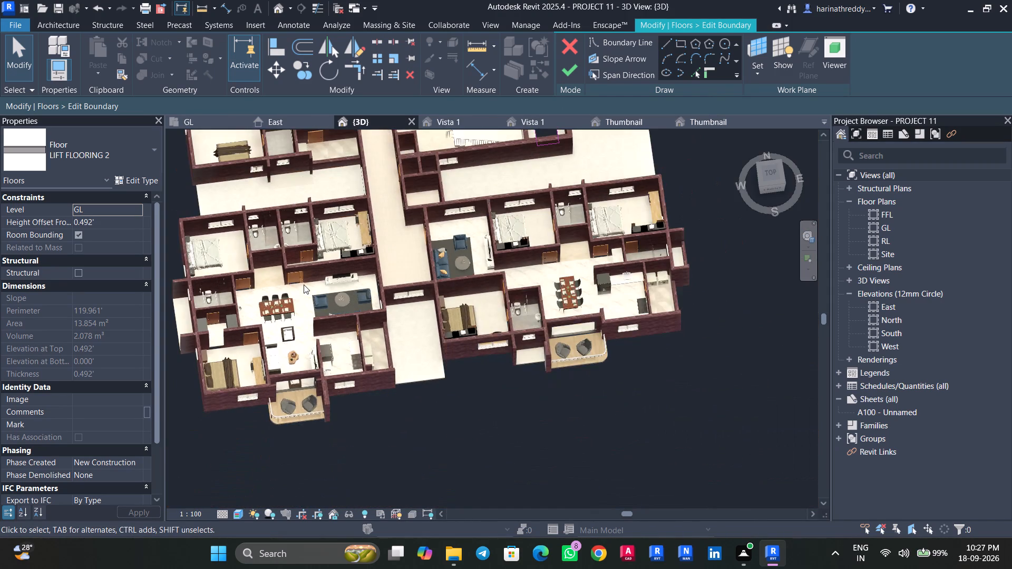
pyautogui.scroll(-9, 304, 284)
pyautogui.scroll(11, 371, 220)
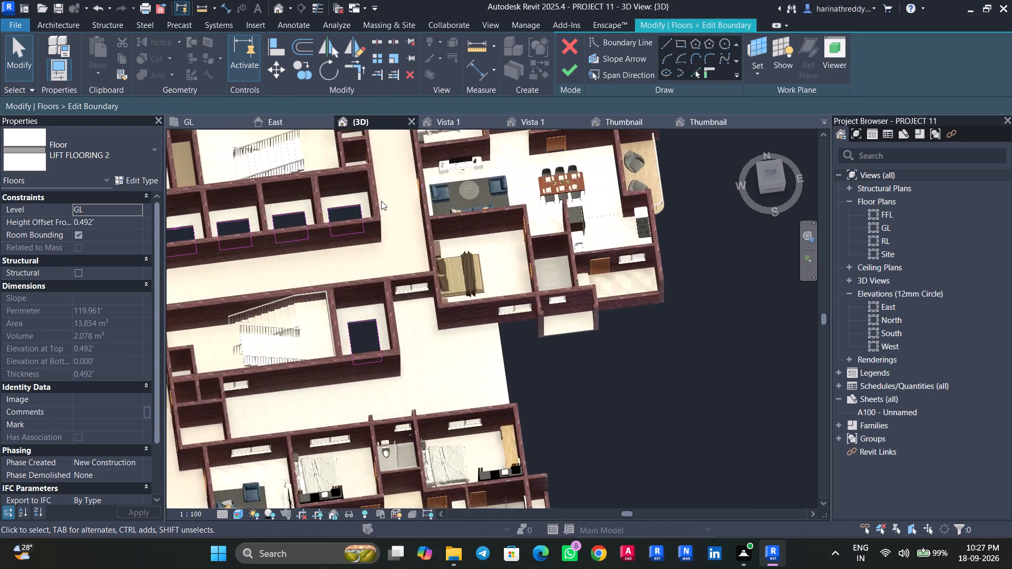
pyautogui.scroll(12, 381, 201)
pyautogui.scroll(-9, 383, 196)
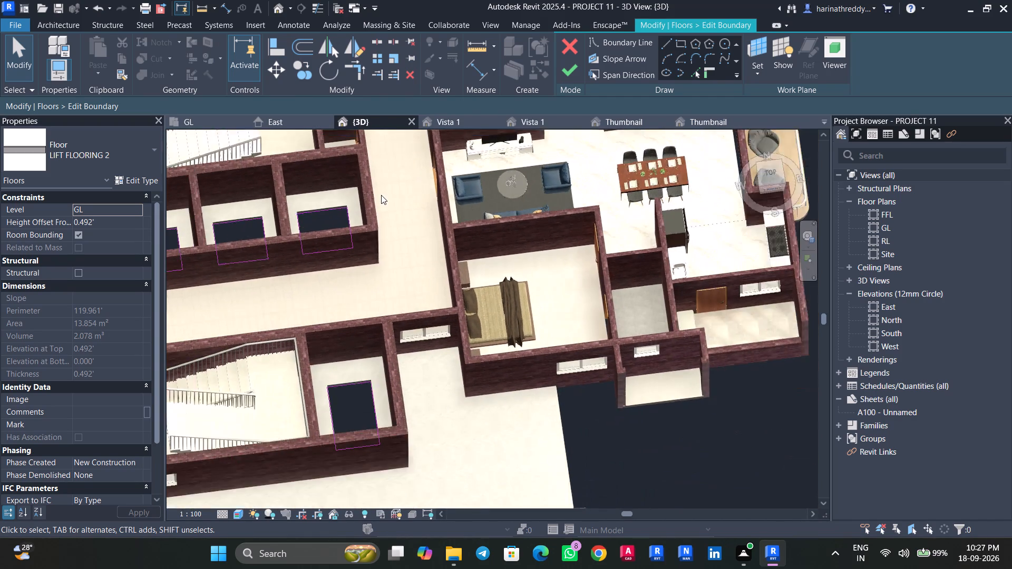
pyautogui.scroll(-12, 381, 195)
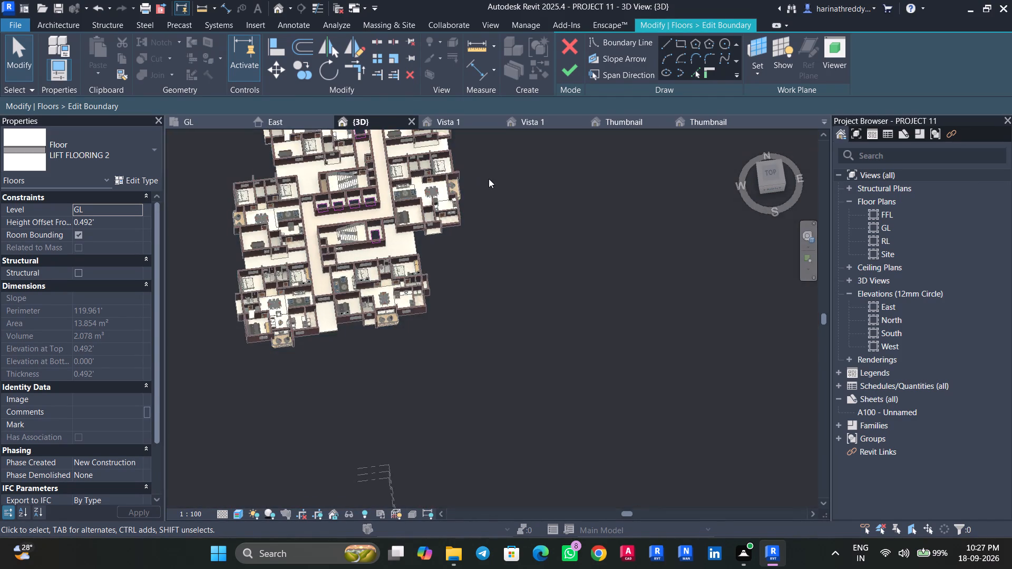
pyautogui.moveTo(491, 179); pyautogui.dragTo(522, 274, button='middle')
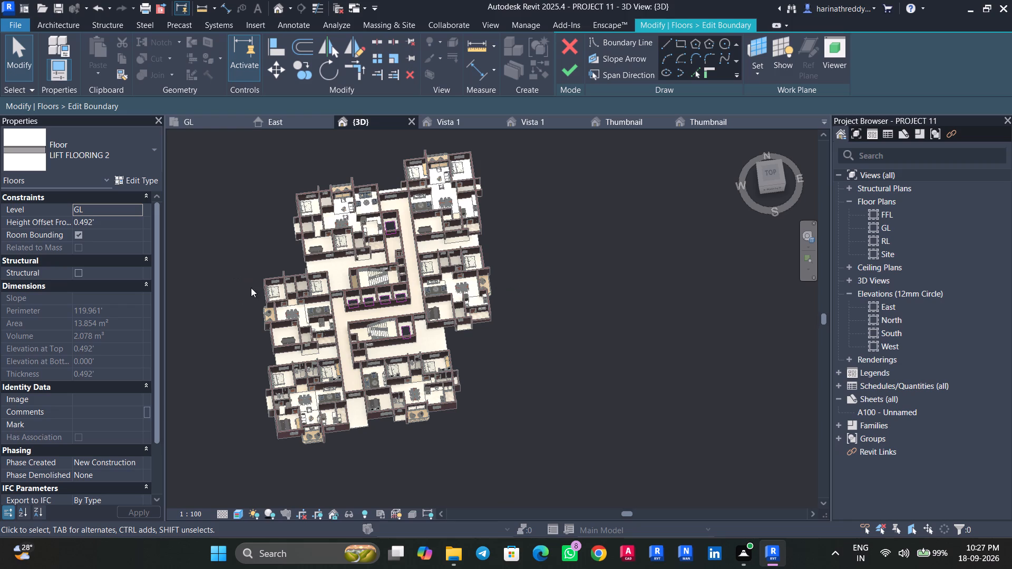
pyautogui.scroll(15, 441, 238)
pyautogui.moveTo(460, 238); pyautogui.dragTo(456, 308, button='middle')
pyautogui.scroll(1, 456, 308)
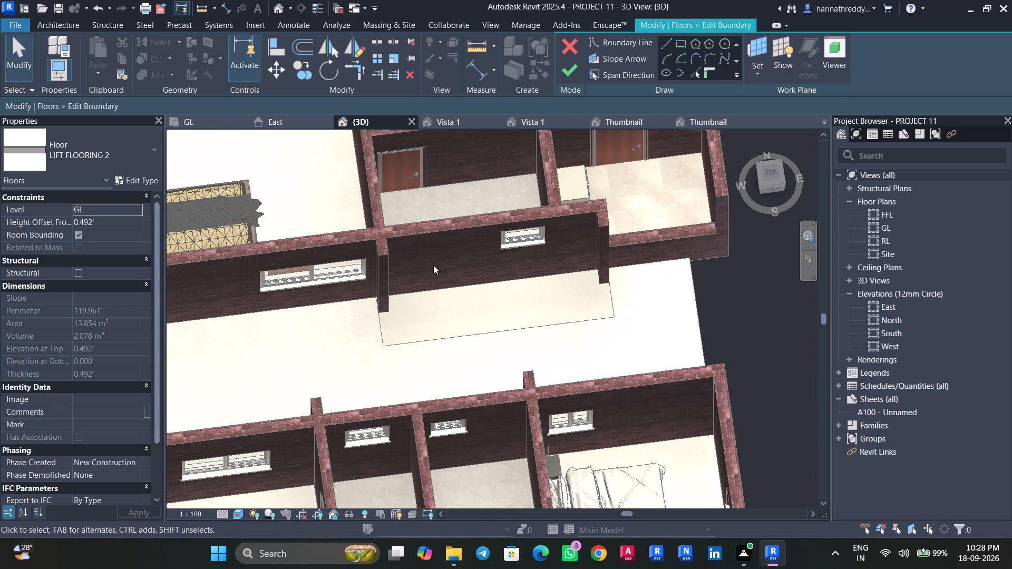
pyautogui.scroll(-6, 433, 265)
pyautogui.scroll(18, 438, 277)
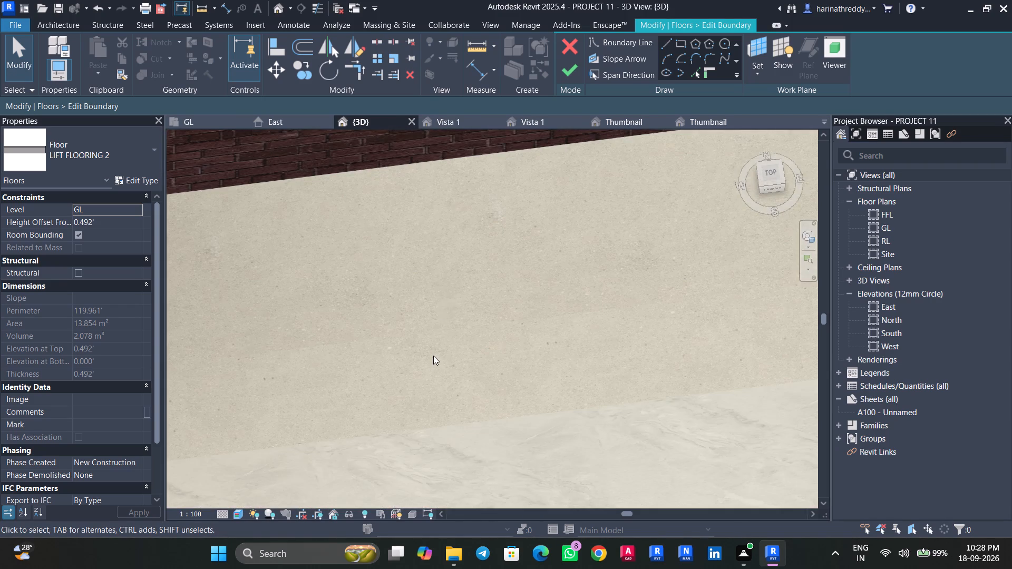
pyautogui.scroll(-14, 433, 359)
pyautogui.scroll(-9, 434, 360)
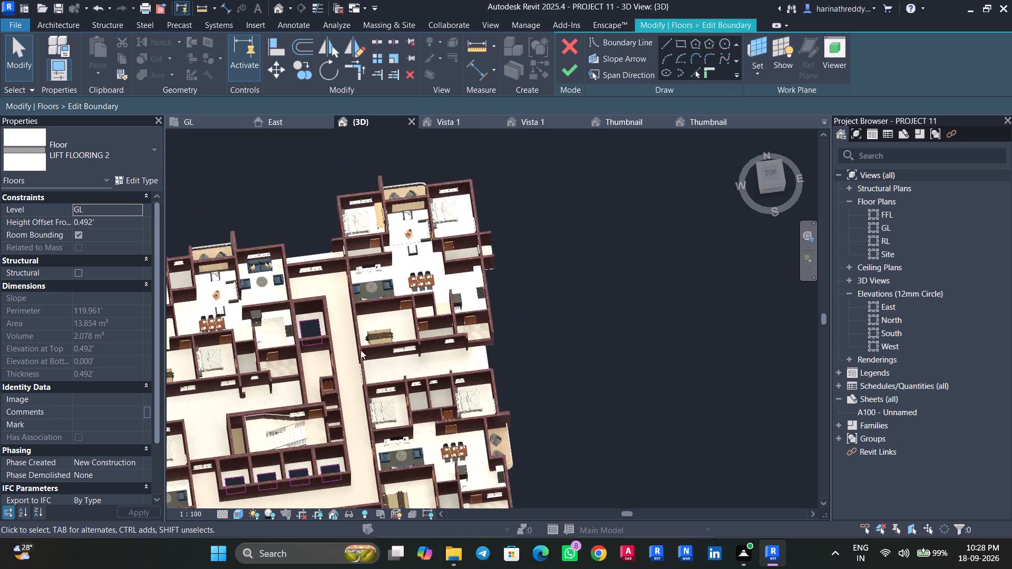
pyautogui.scroll(9, 290, 404)
pyautogui.moveTo(345, 337); pyautogui.dragTo(402, 24, button='middle')
pyautogui.scroll(1, 350, 330)
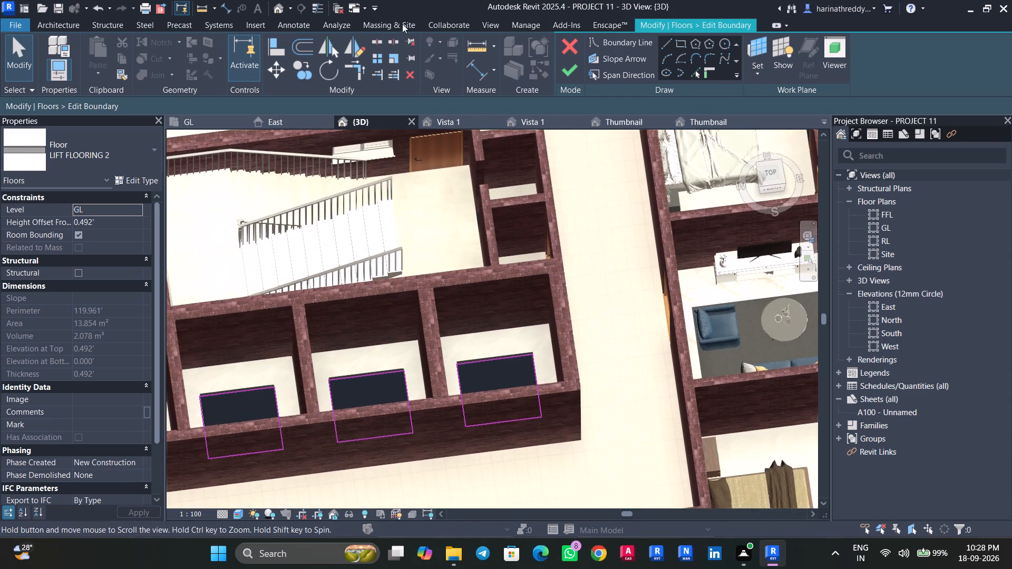
pyautogui.scroll(-9, 407, 98)
pyautogui.scroll(-17, 413, 211)
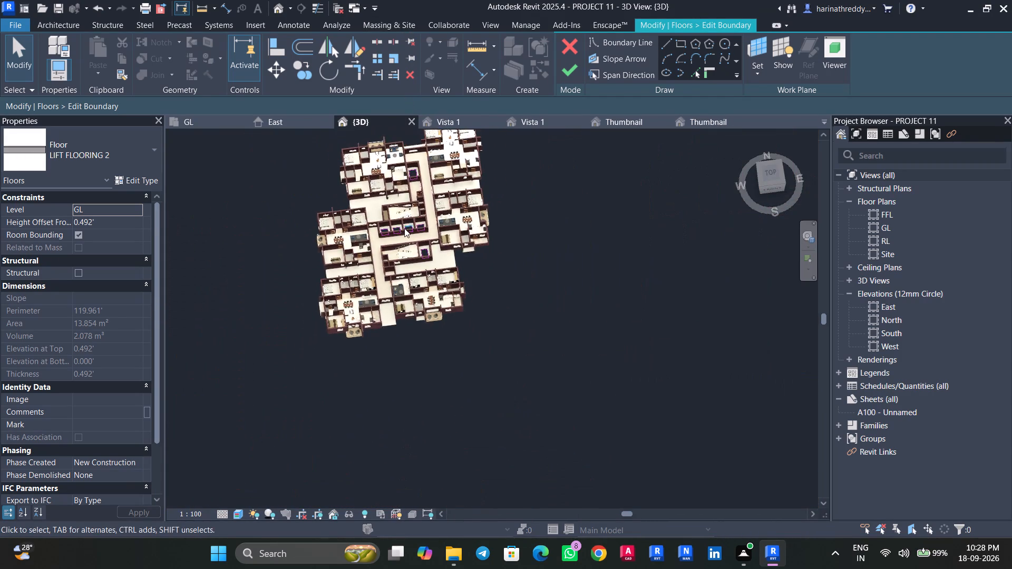
pyautogui.scroll(8, 381, 244)
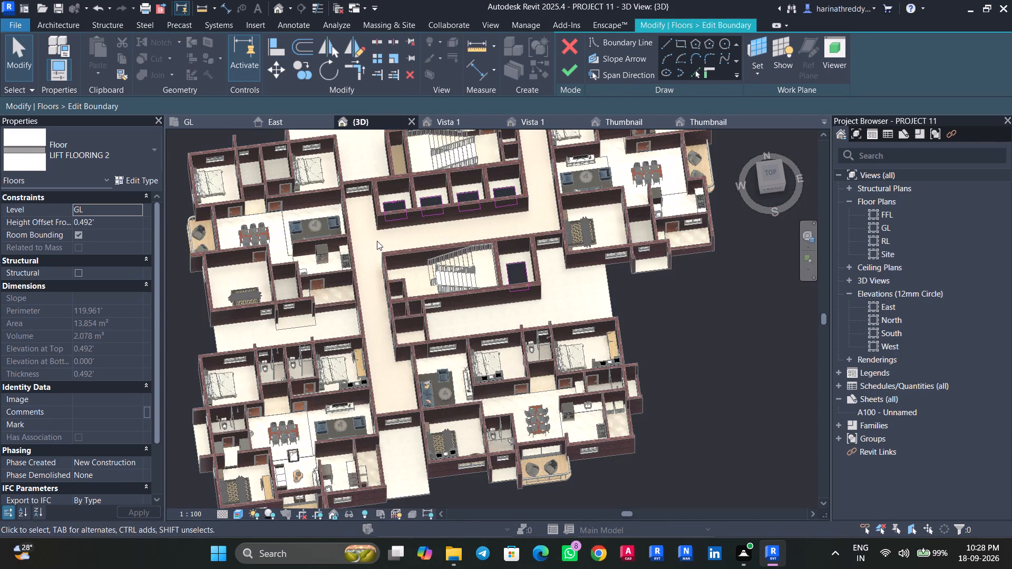
pyautogui.scroll(9, 365, 250)
pyautogui.scroll(-4, 355, 261)
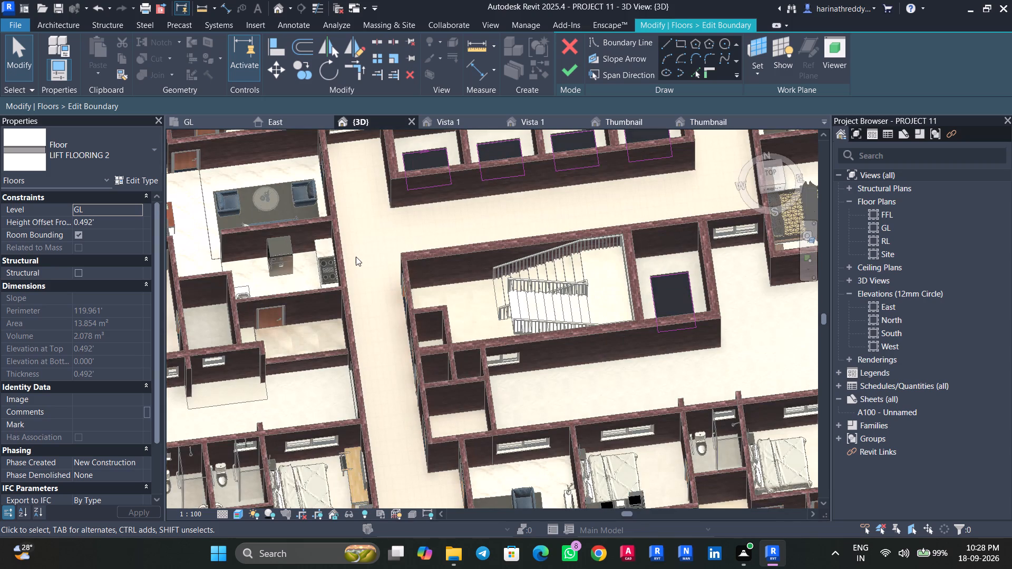
pyautogui.scroll(-6, 357, 254)
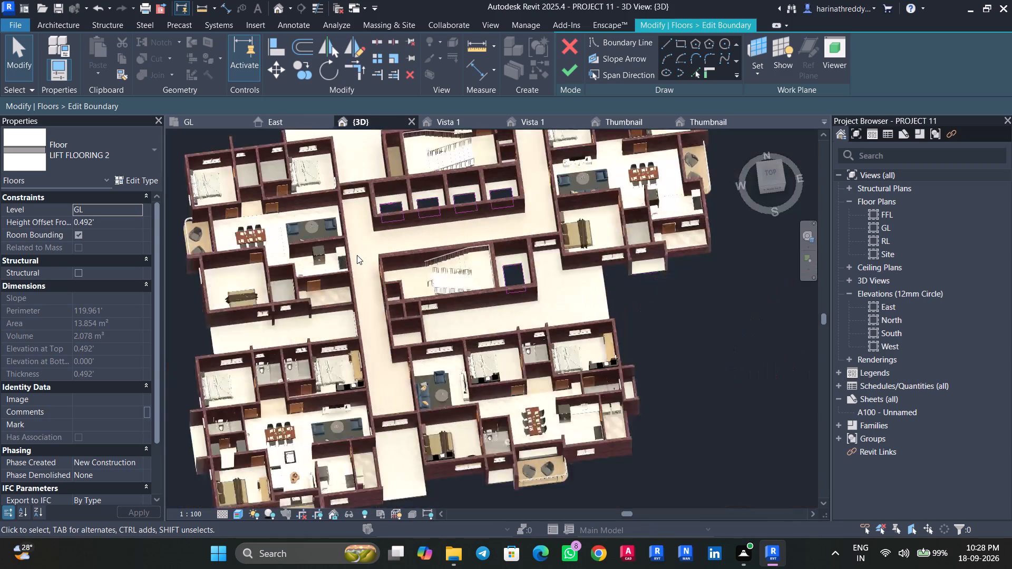
pyautogui.scroll(-5, 357, 255)
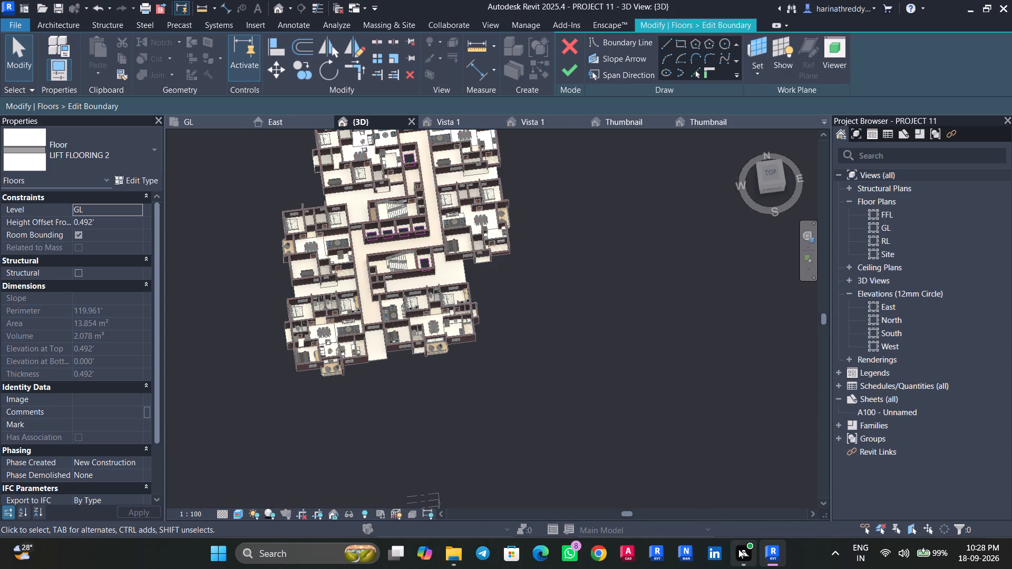
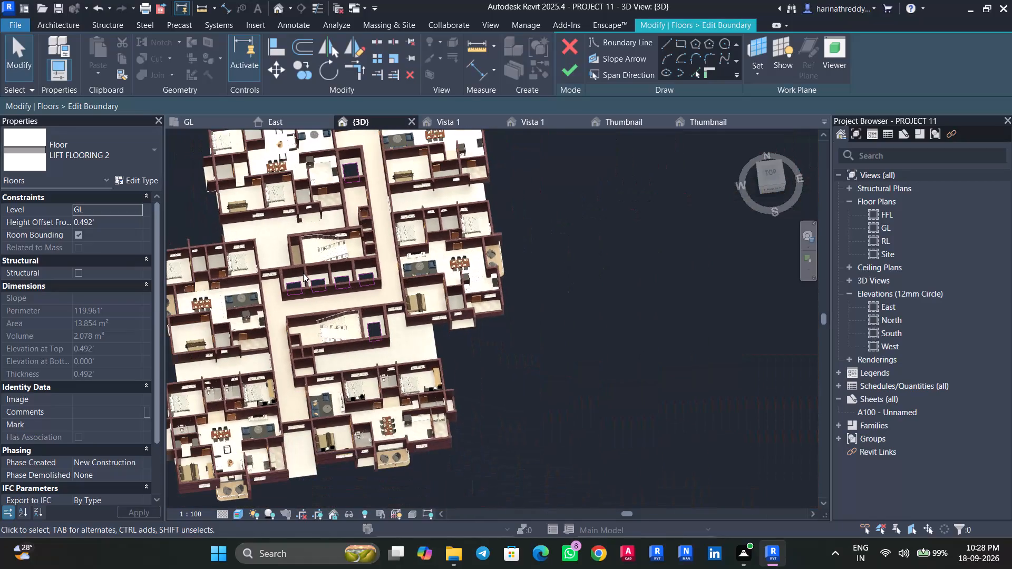
# Examine the furnished apartments, the lobby floors and the staircase and lift cores around the LIFT FLOORING 2 boundary outlines.
pyautogui.scroll(10, 237, 313)
pyautogui.moveTo(240, 312); pyautogui.dragTo(510, 217, button='middle')
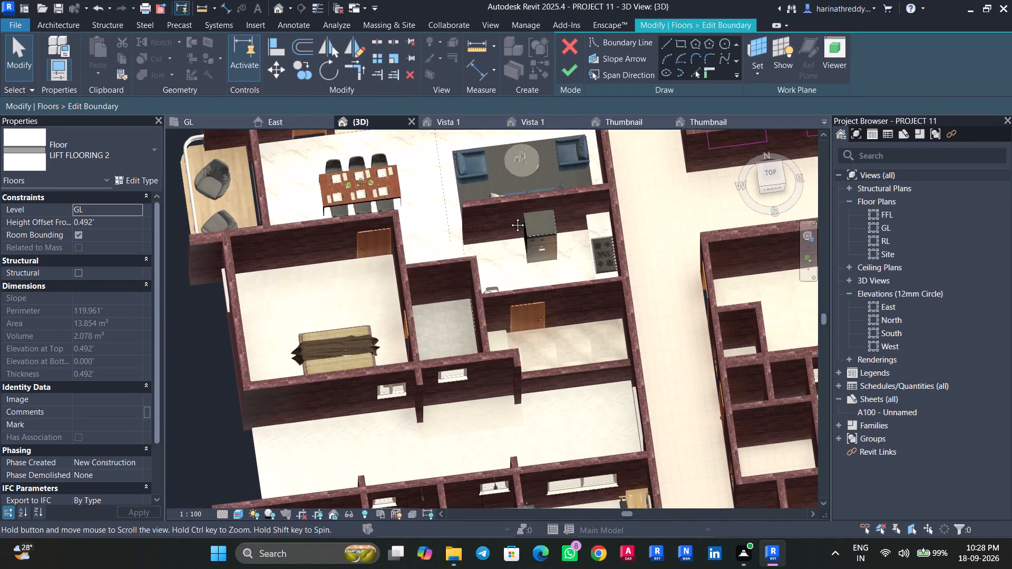
pyautogui.moveTo(510, 217); pyautogui.dragTo(514, 186, button='middle')
pyautogui.scroll(5, 368, 288)
pyautogui.scroll(-1, 368, 283)
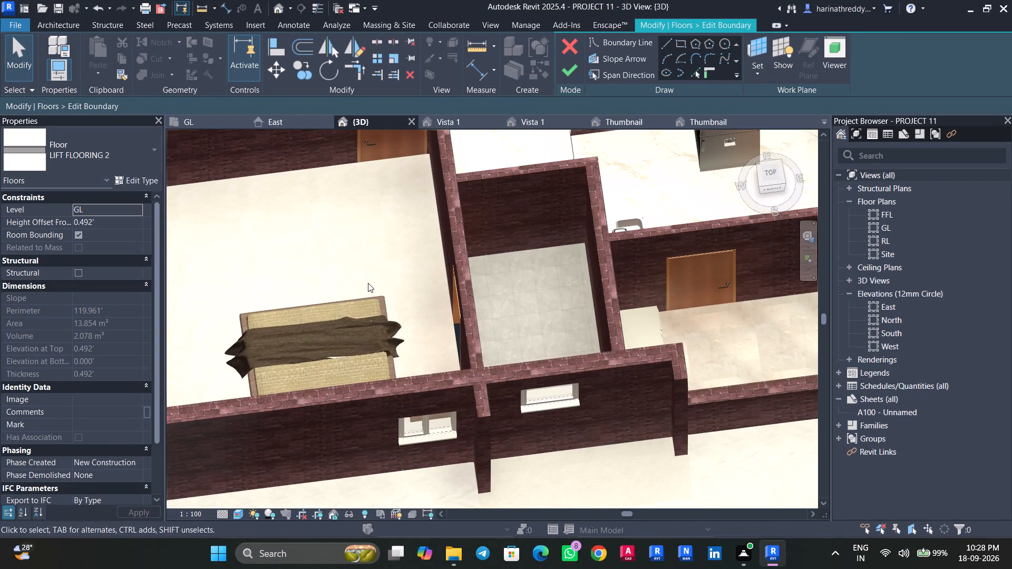
pyautogui.scroll(-15, 368, 283)
pyautogui.scroll(7, 596, 213)
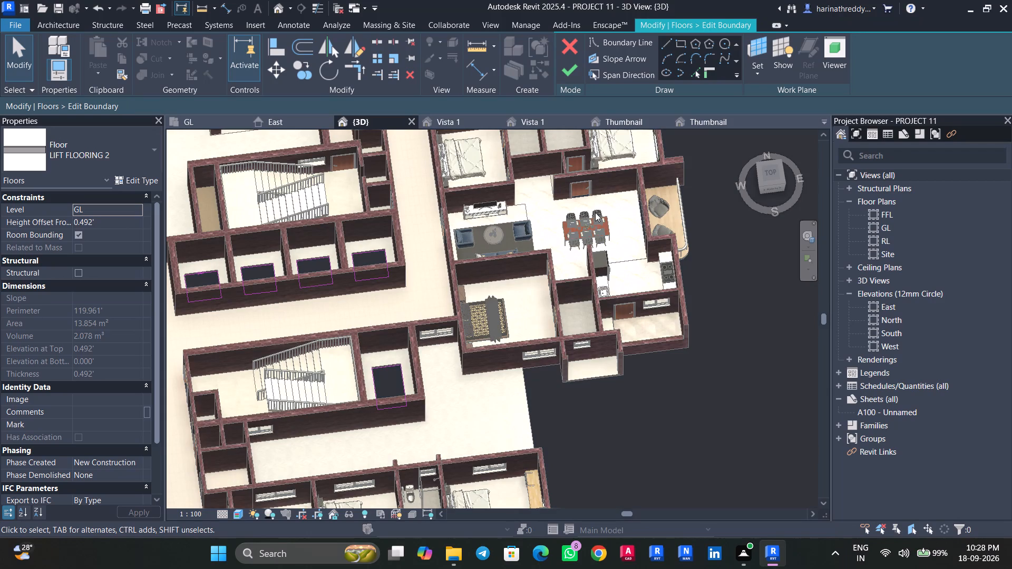
pyautogui.scroll(5, 607, 208)
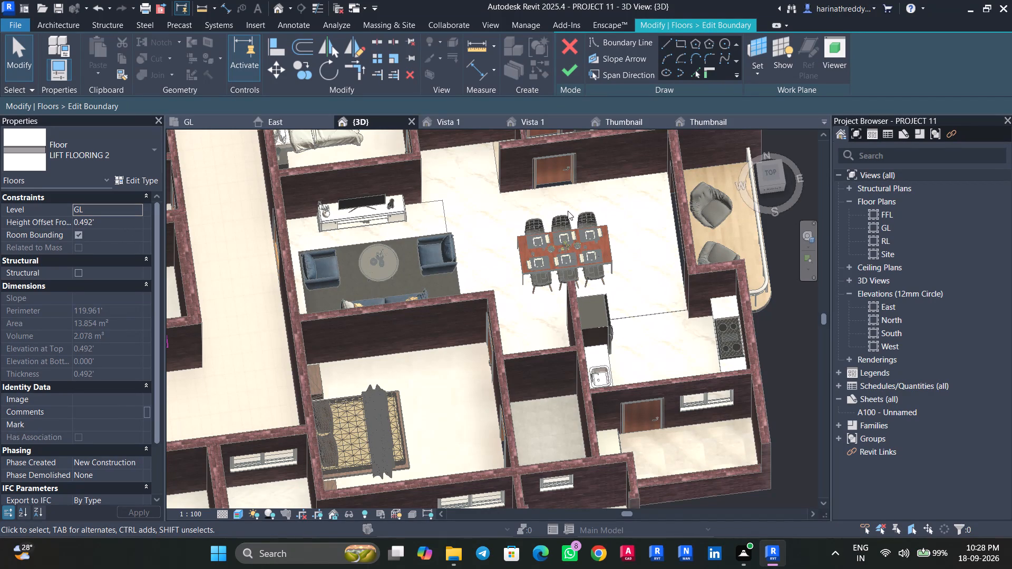
pyautogui.scroll(-6, 577, 151)
pyautogui.scroll(5, 565, 303)
pyautogui.scroll(-5, 565, 303)
pyautogui.scroll(3, 565, 303)
pyautogui.scroll(-3, 565, 303)
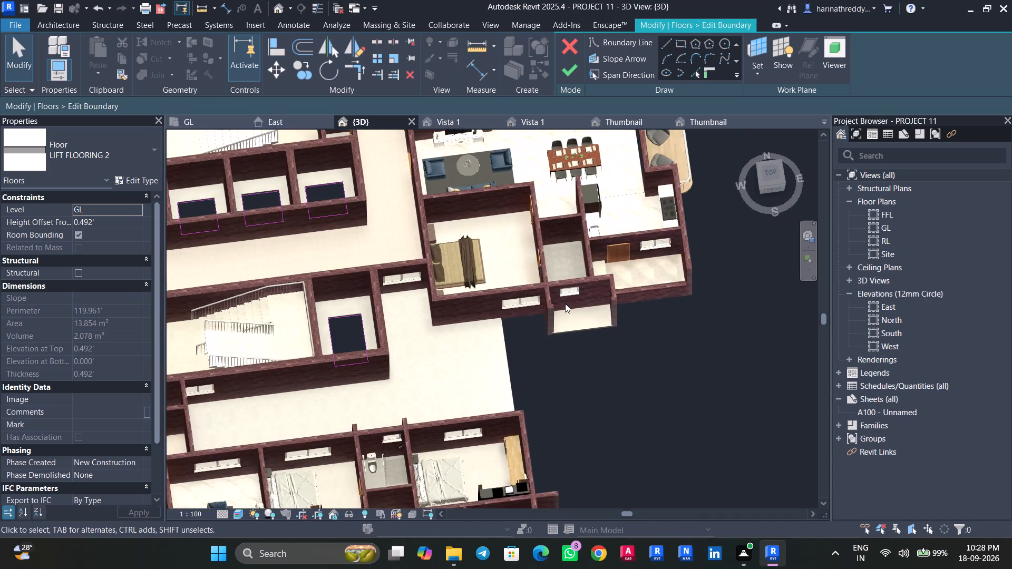
pyautogui.scroll(-9, 565, 303)
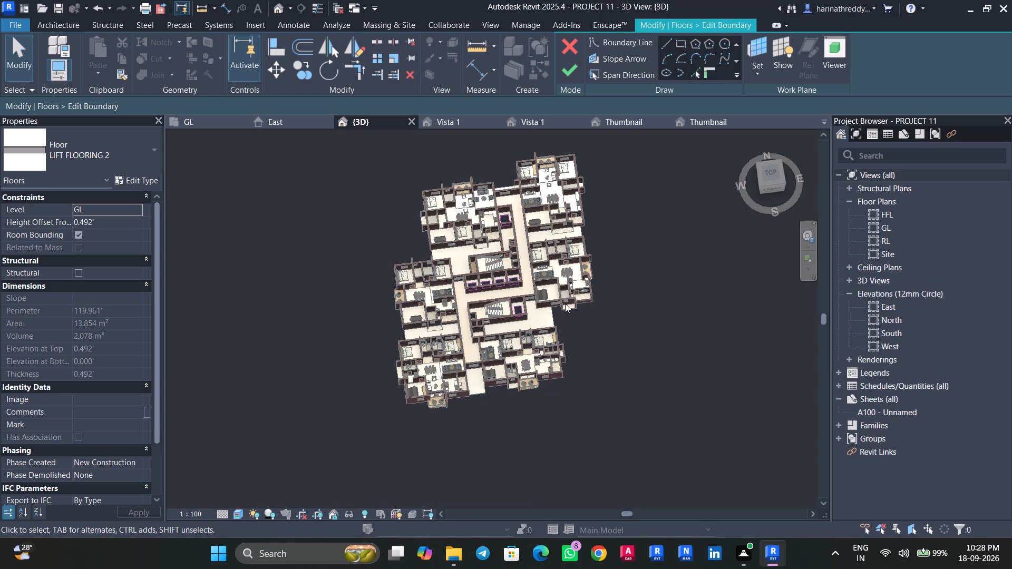
pyautogui.scroll(14, 565, 303)
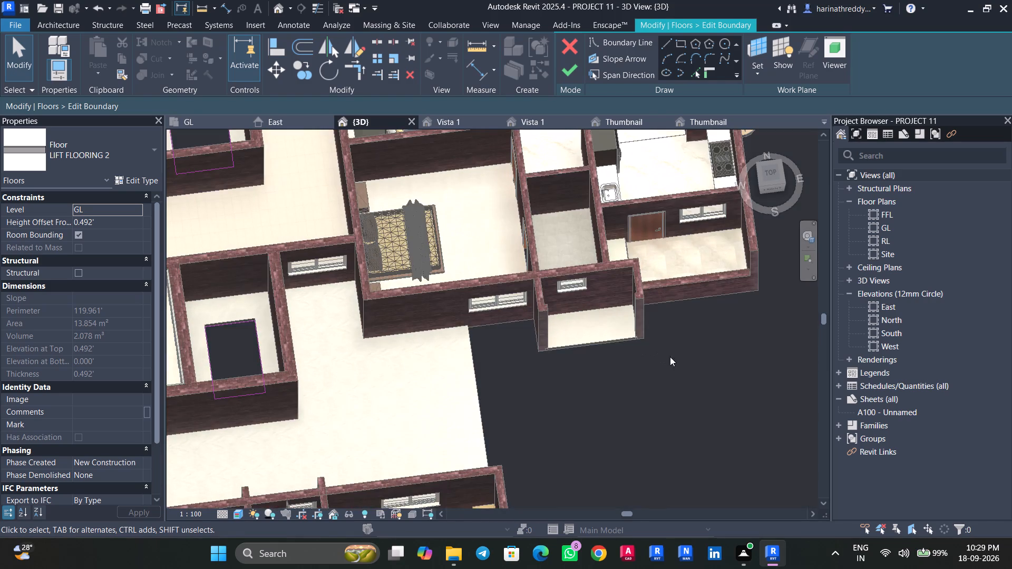
pyautogui.moveTo(670, 358); pyautogui.dragTo(878, 567, button='middle')
pyautogui.scroll(-1, 753, 480)
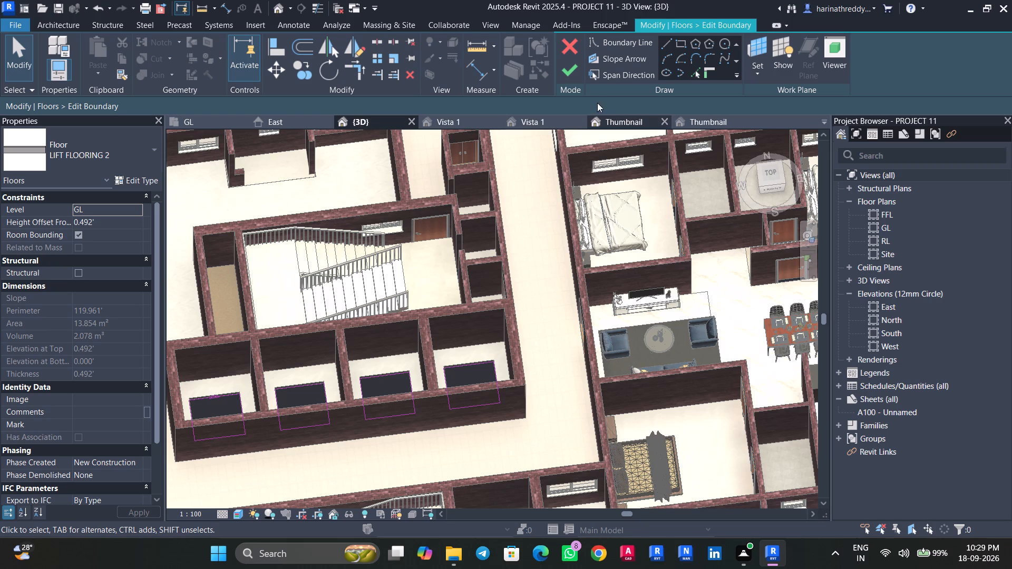
# Finish the boundary edit of the LIFT FLOORING 2 floor.
pyautogui.click(566, 73)
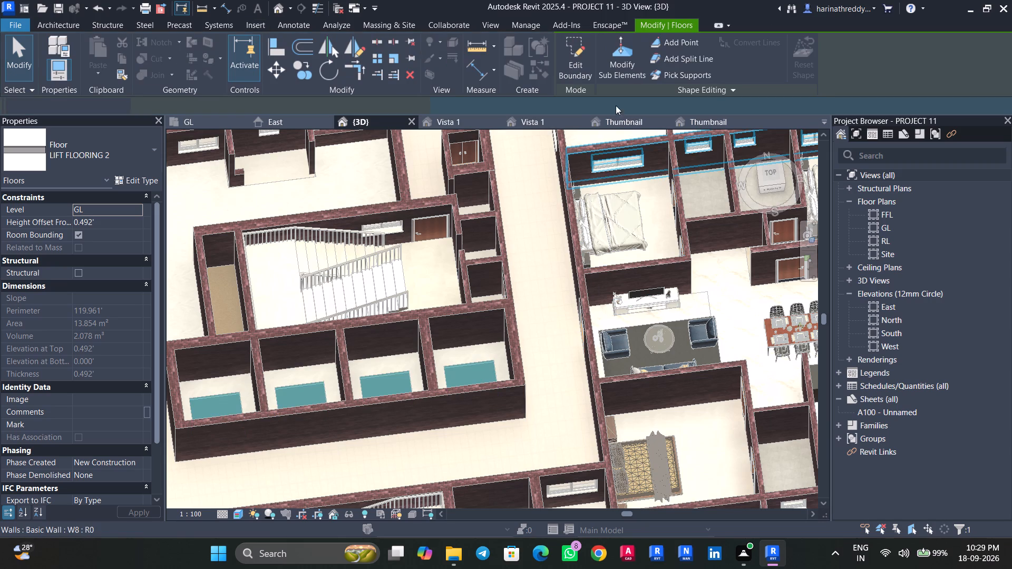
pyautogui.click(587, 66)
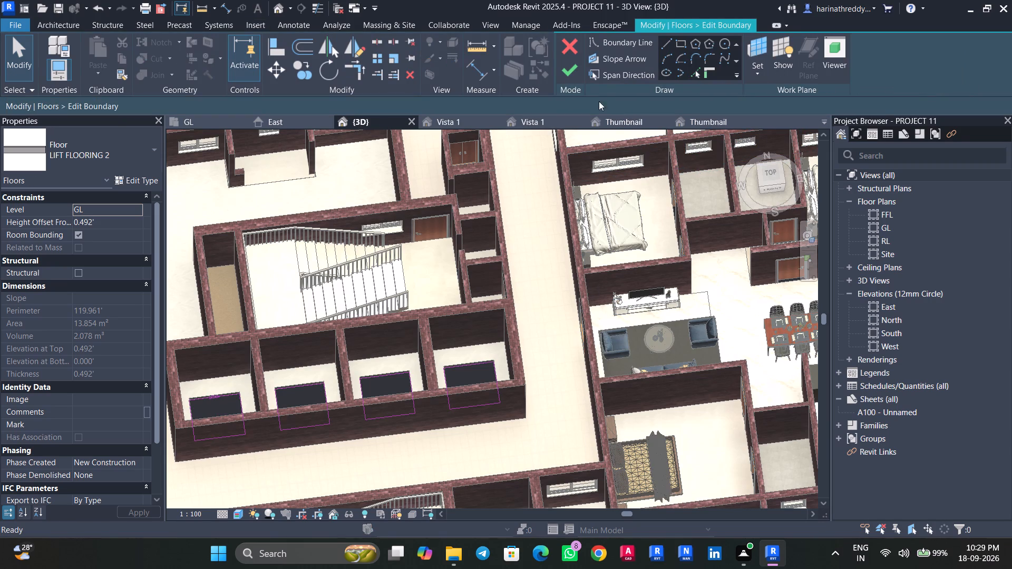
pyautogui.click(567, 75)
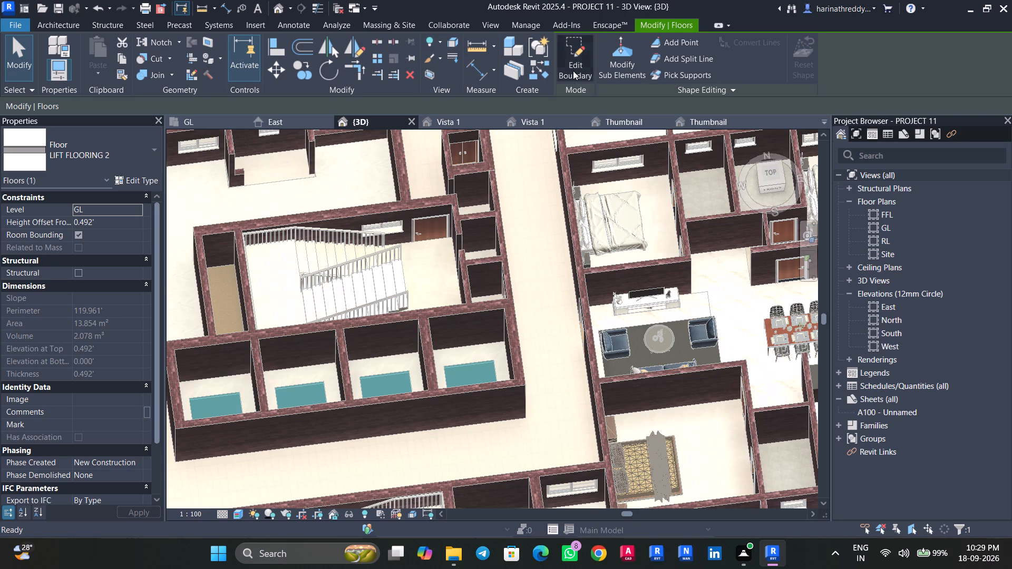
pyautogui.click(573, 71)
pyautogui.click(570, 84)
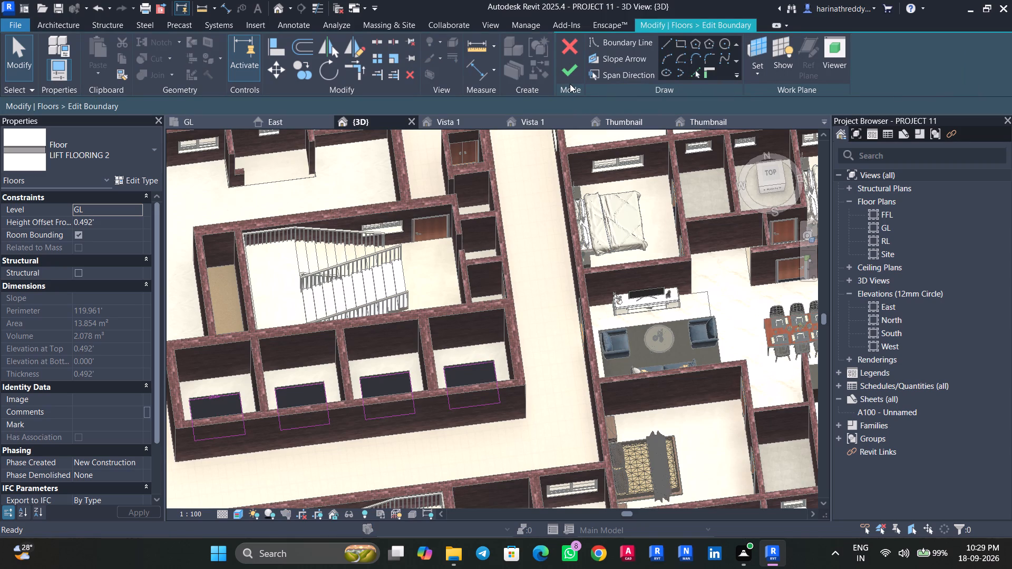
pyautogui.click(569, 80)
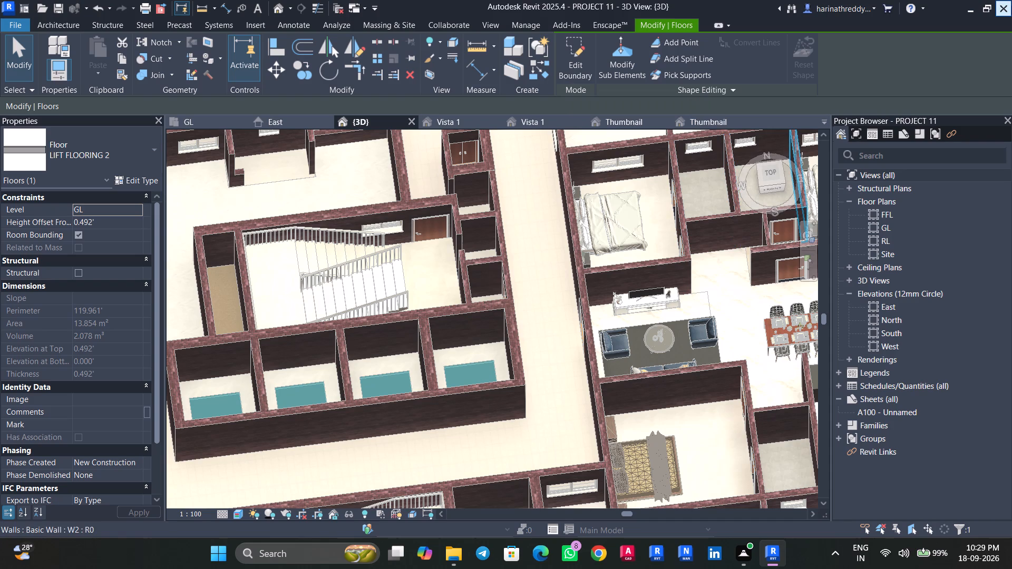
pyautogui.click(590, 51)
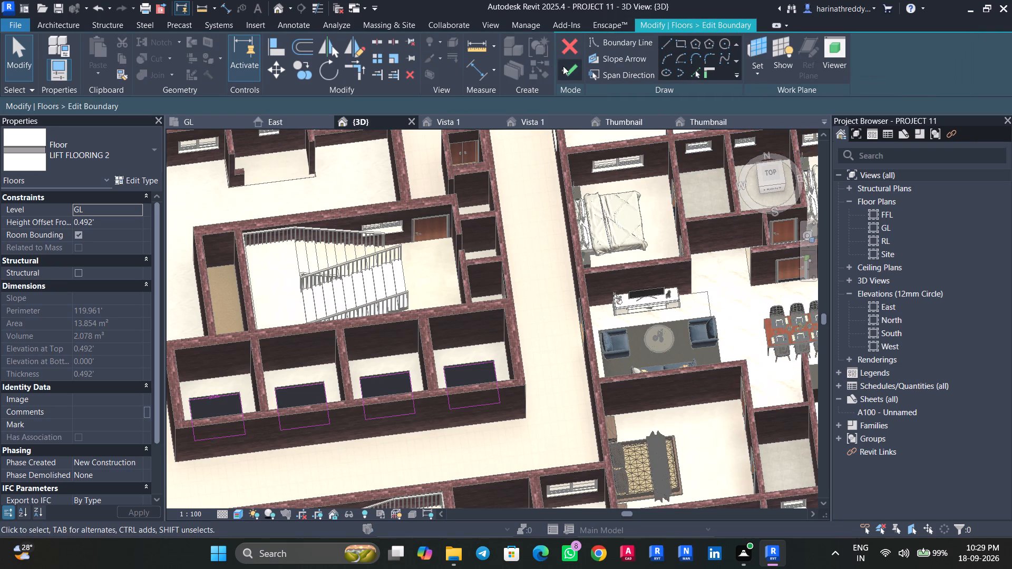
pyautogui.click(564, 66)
# Open the LIFT FLOORING 2 floor boundary for editing, close up on the row of four lift shafts.
pyautogui.scroll(-5, 686, 290)
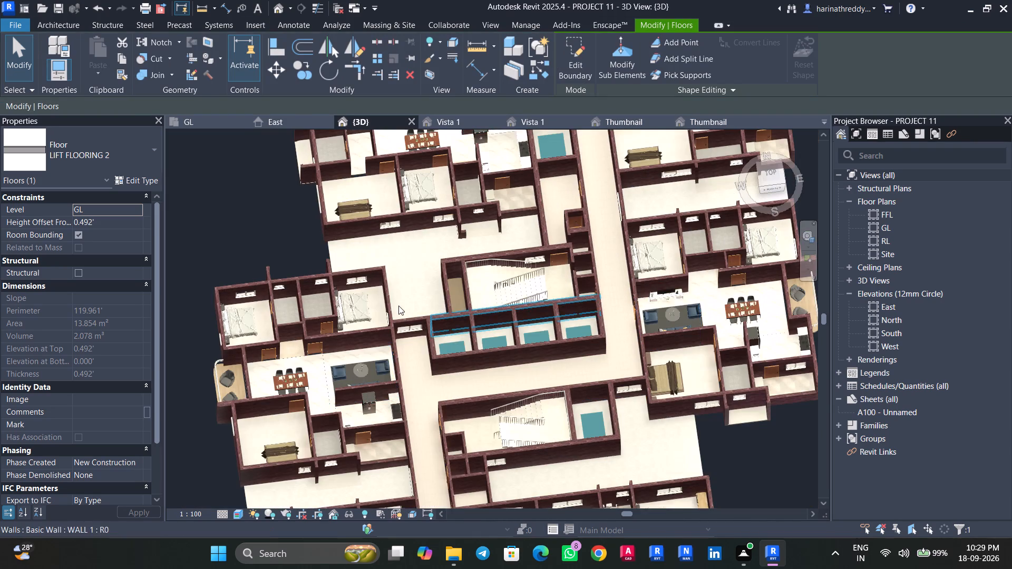
pyautogui.scroll(5, 397, 303)
pyautogui.scroll(11, 577, 439)
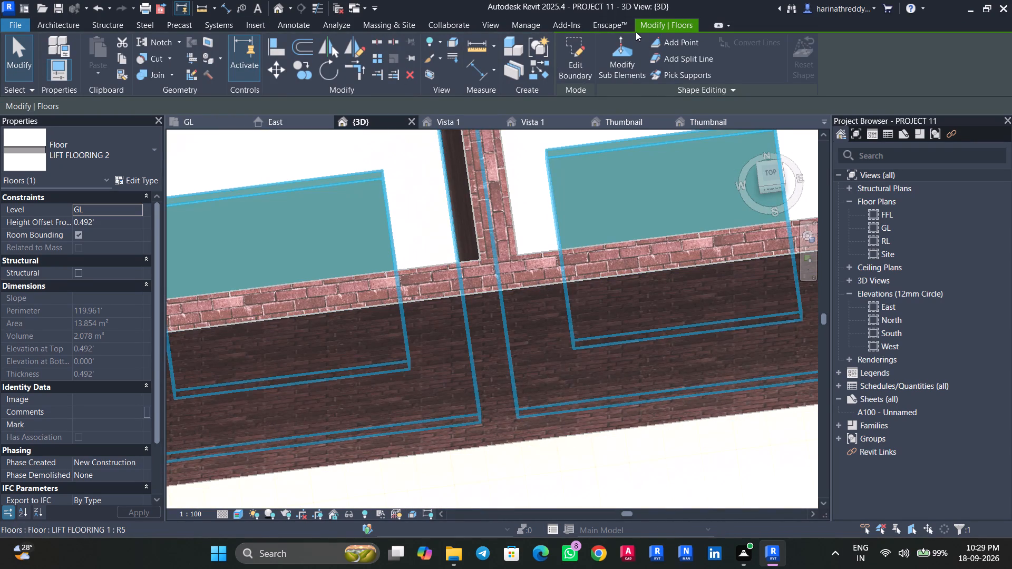
pyautogui.click(587, 72)
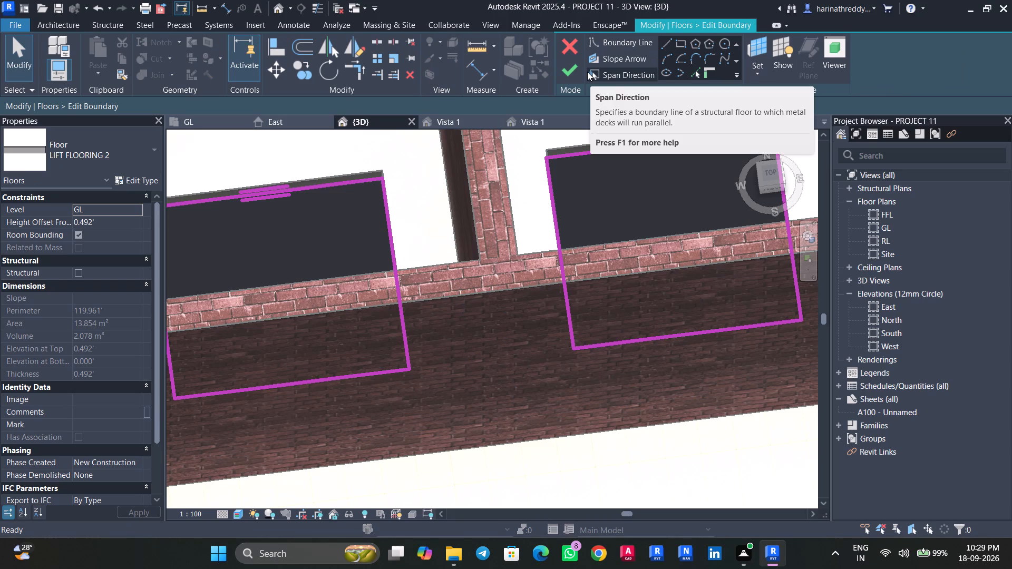
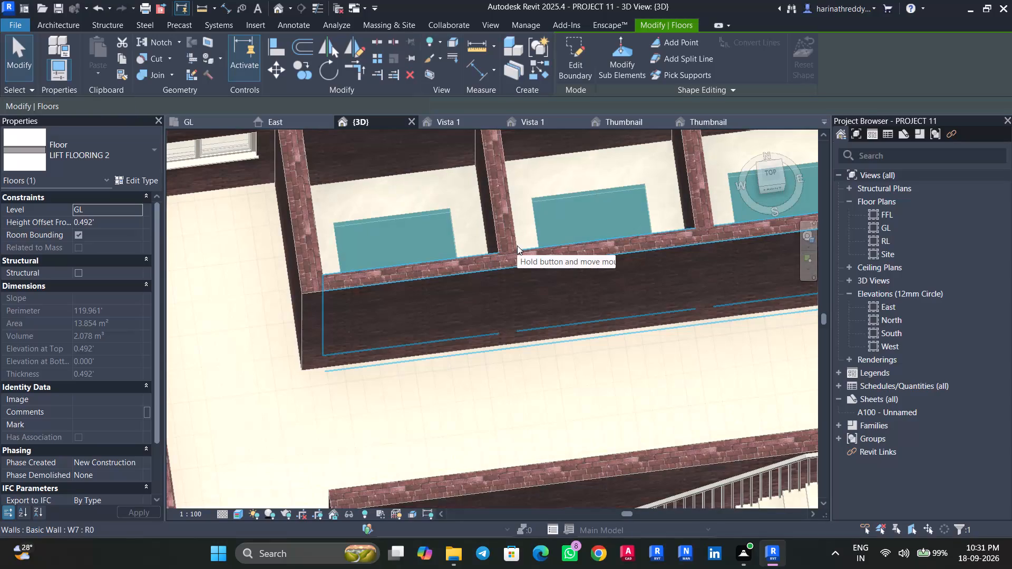
# Open the WIDE BALACONY floor boundary for editing, check its outline at the two-chair balcony, and finish the boundary edit.
pyautogui.scroll(-19, 517, 245)
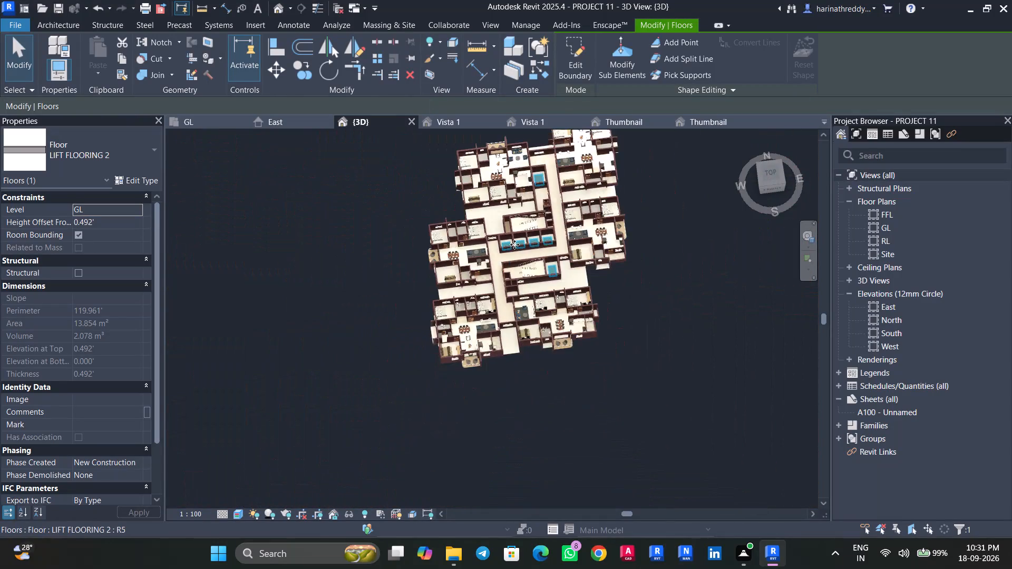
pyautogui.scroll(9, 514, 244)
pyautogui.scroll(4, 343, 277)
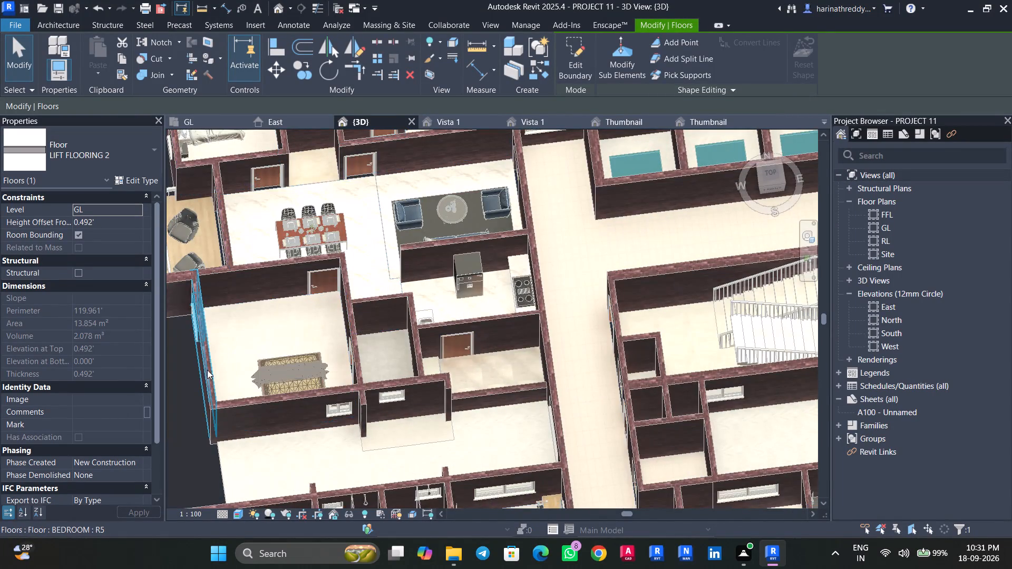
pyautogui.moveTo(186, 393); pyautogui.dragTo(356, 394, button='middle')
pyautogui.scroll(1, 186, 393)
pyautogui.click(308, 384)
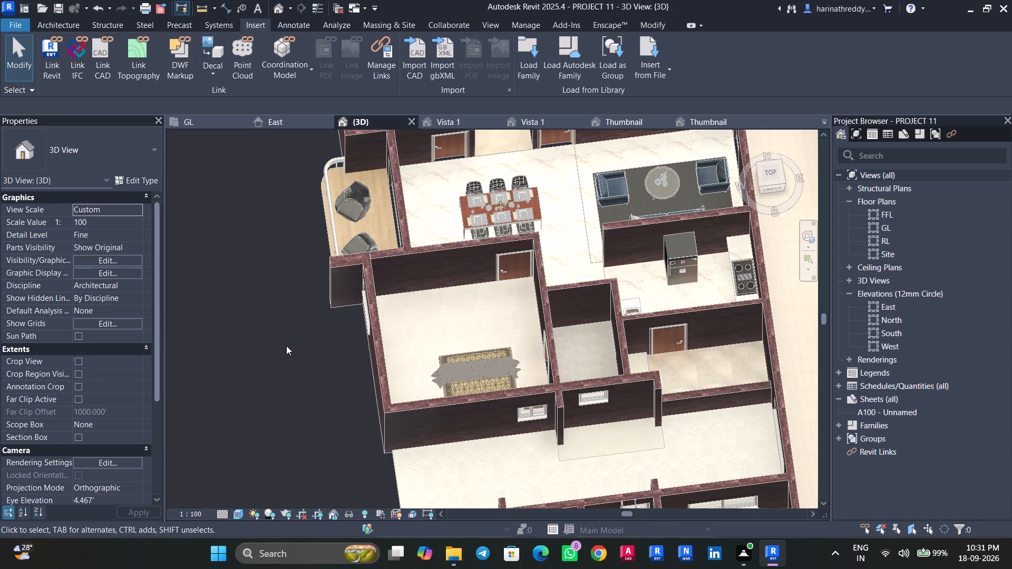
pyautogui.scroll(6, 286, 345)
pyautogui.moveTo(298, 327); pyautogui.dragTo(178, 449, button='middle')
pyautogui.click(307, 190)
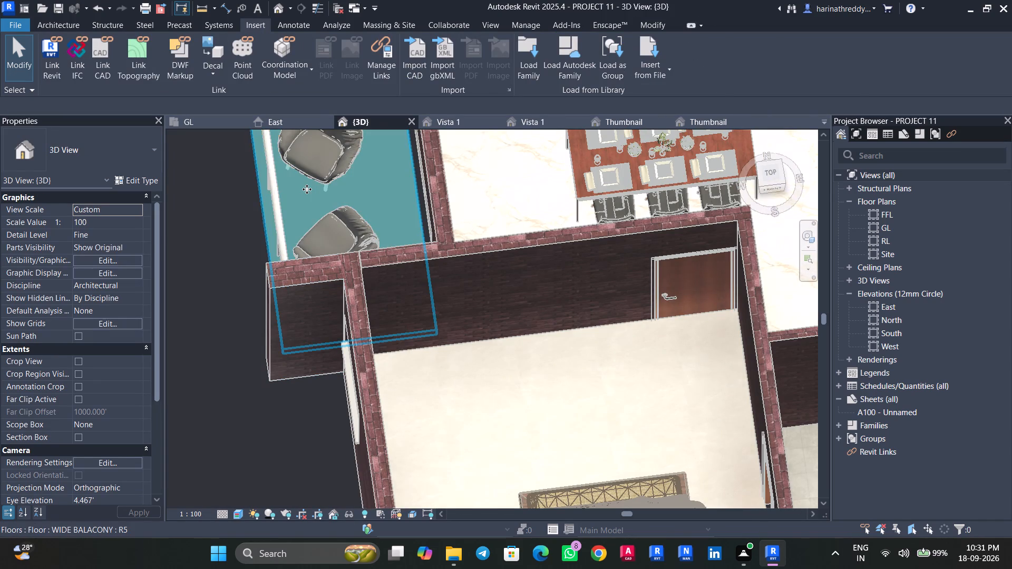
pyautogui.scroll(-5, 307, 189)
pyautogui.scroll(1, 307, 189)
pyautogui.scroll(-3, 307, 189)
pyautogui.click(577, 79)
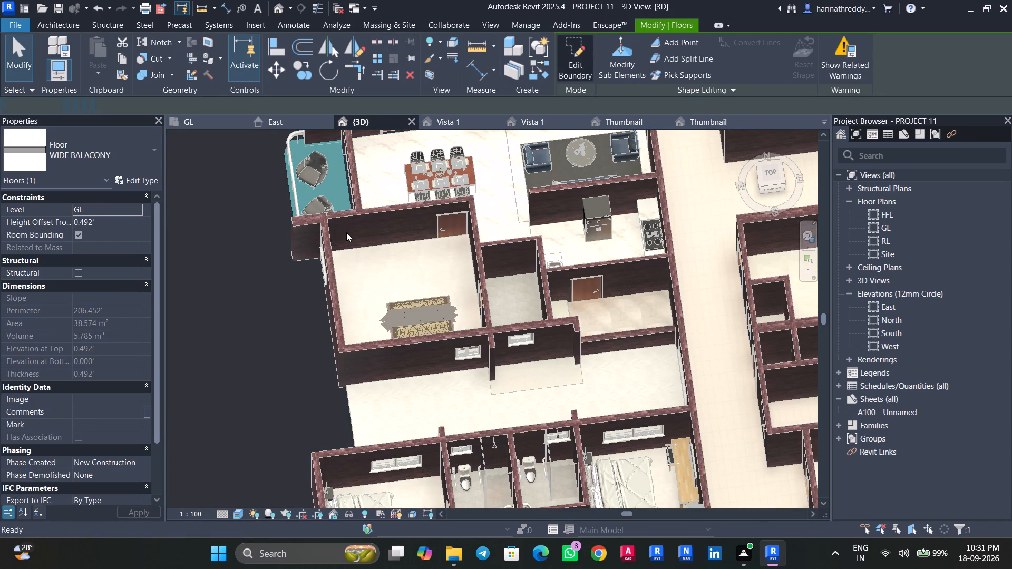
pyautogui.moveTo(251, 263); pyautogui.dragTo(200, 346, button='middle')
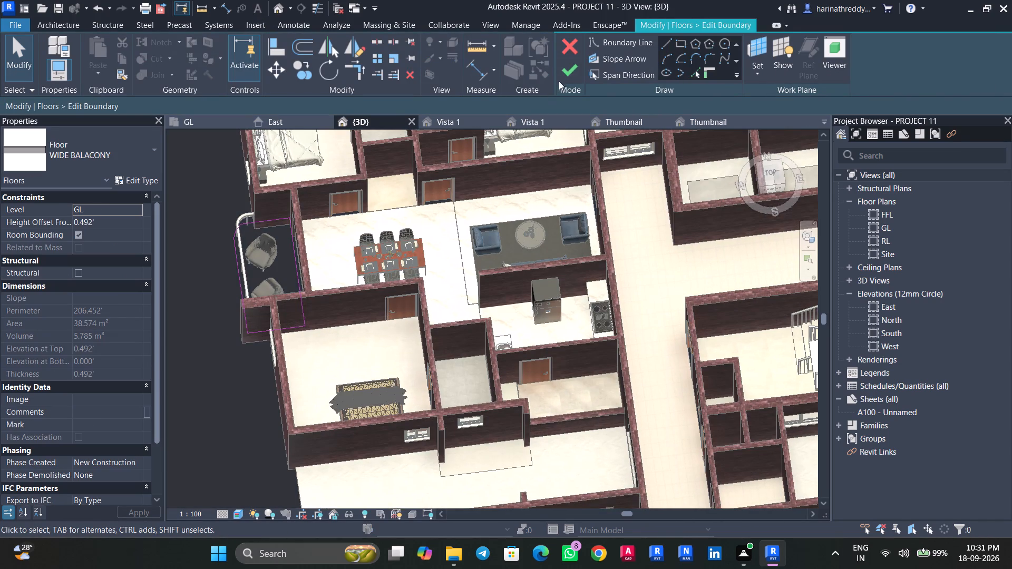
pyautogui.click(560, 79)
# Open the OUTDOOR FLOORING floor boundary for editing and examine its outlines between the apartments.
pyautogui.scroll(-3, 242, 361)
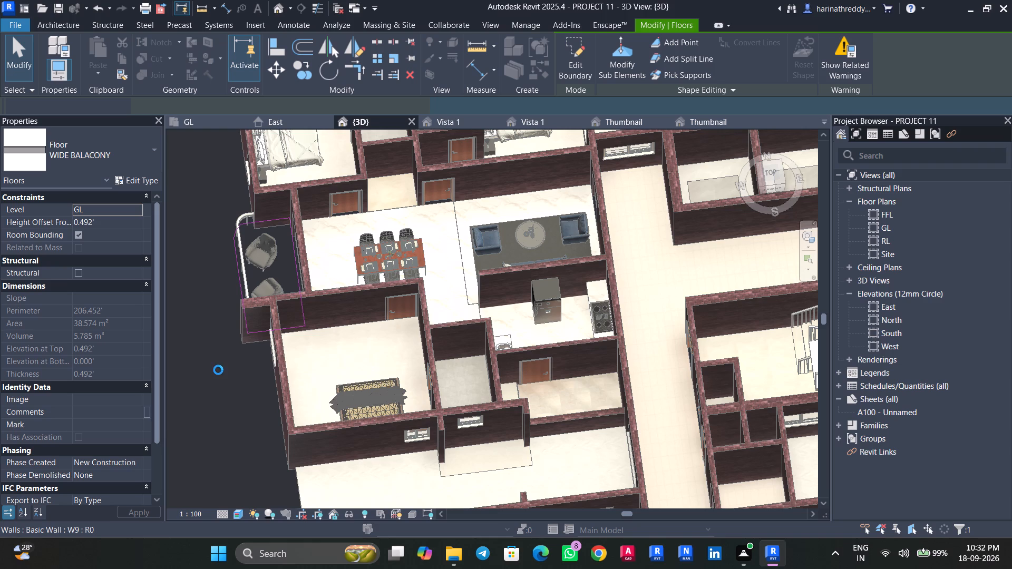
pyautogui.scroll(-3, 218, 370)
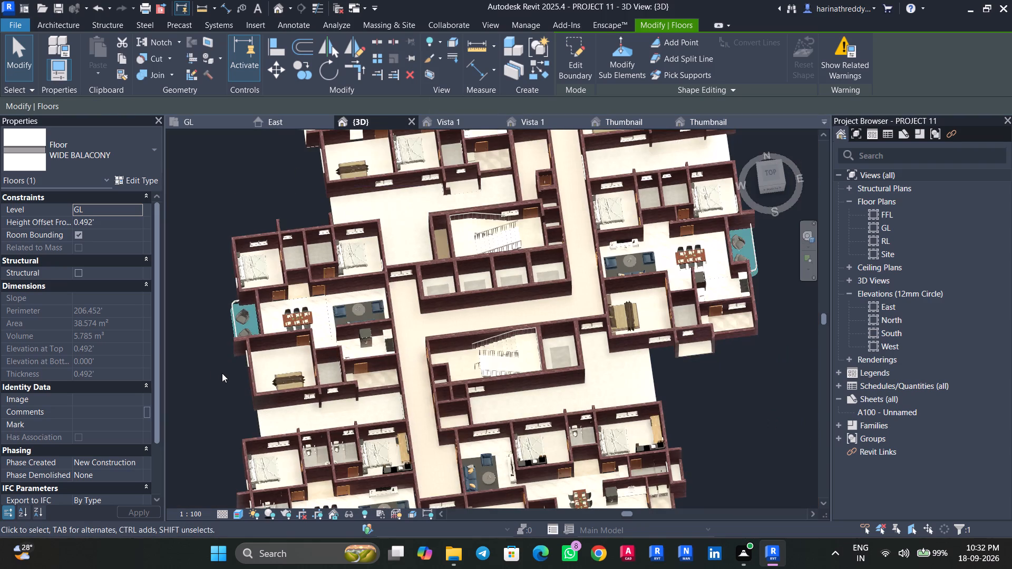
pyautogui.moveTo(223, 375); pyautogui.dragTo(322, 246, button='middle')
pyautogui.click(312, 251)
pyautogui.scroll(2, 434, 294)
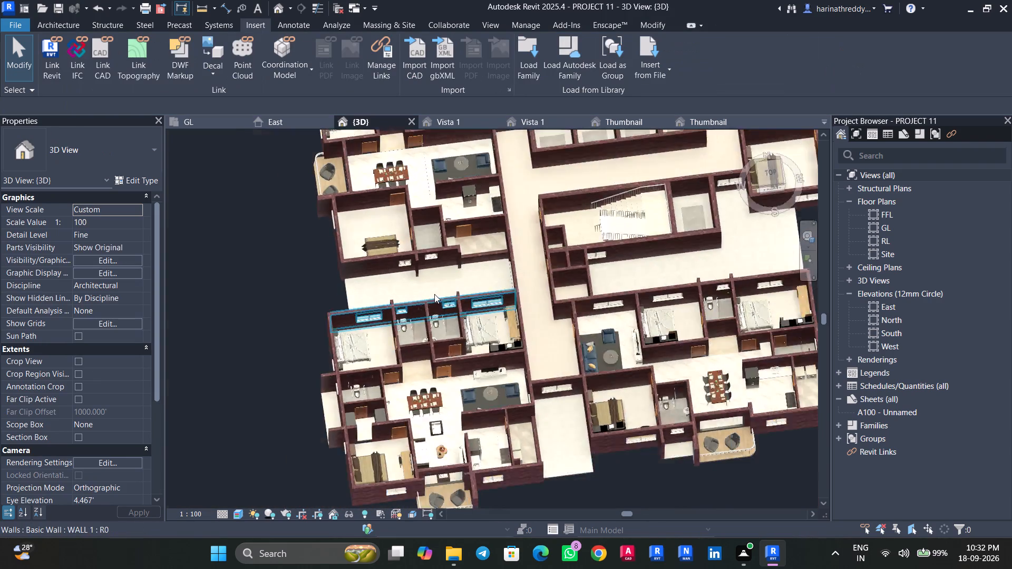
pyautogui.scroll(3, 434, 294)
pyautogui.click(431, 286)
pyautogui.scroll(7, 431, 286)
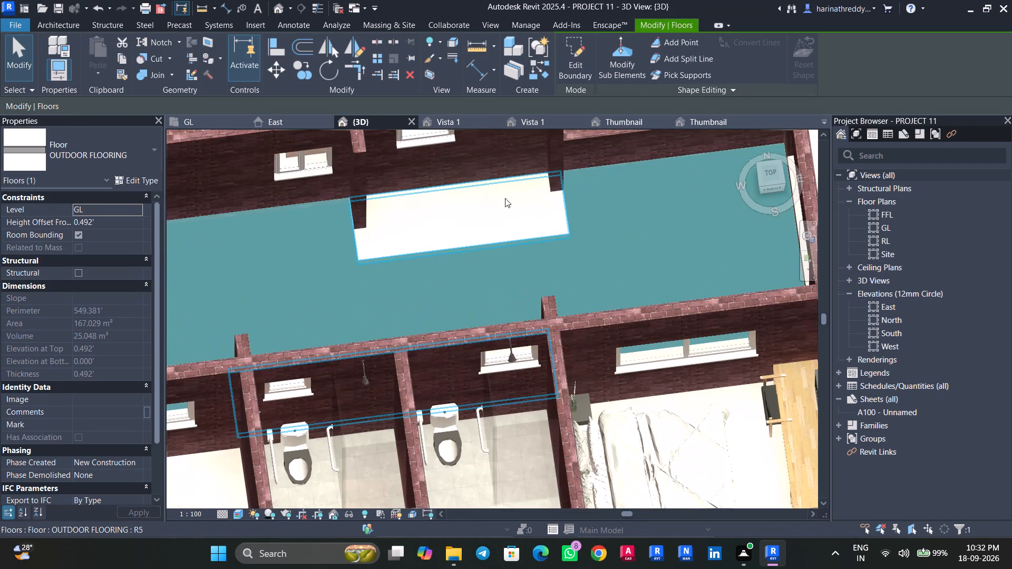
pyautogui.click(576, 75)
pyautogui.scroll(5, 432, 229)
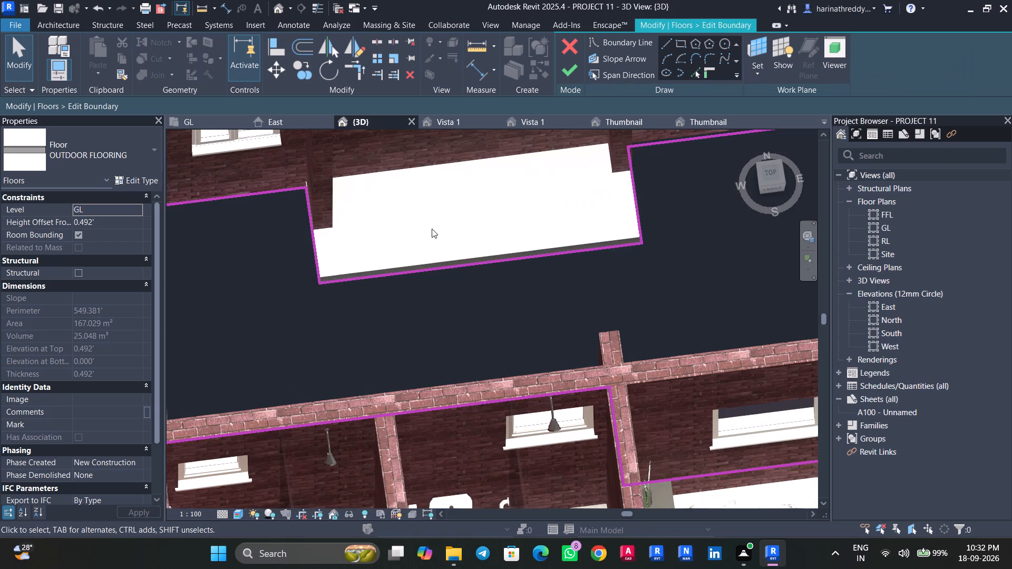
pyautogui.scroll(-19, 432, 229)
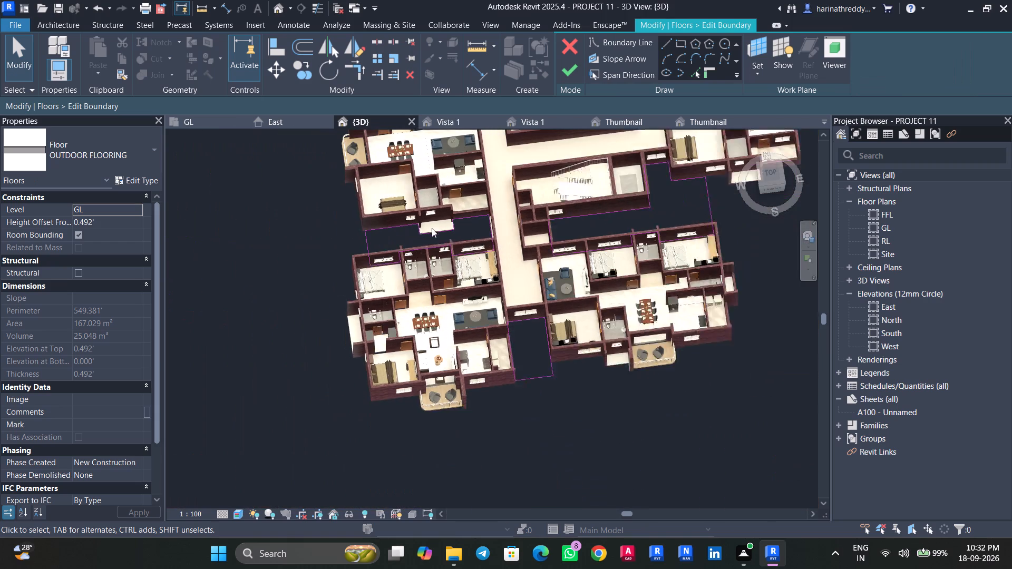
pyautogui.scroll(13, 521, 346)
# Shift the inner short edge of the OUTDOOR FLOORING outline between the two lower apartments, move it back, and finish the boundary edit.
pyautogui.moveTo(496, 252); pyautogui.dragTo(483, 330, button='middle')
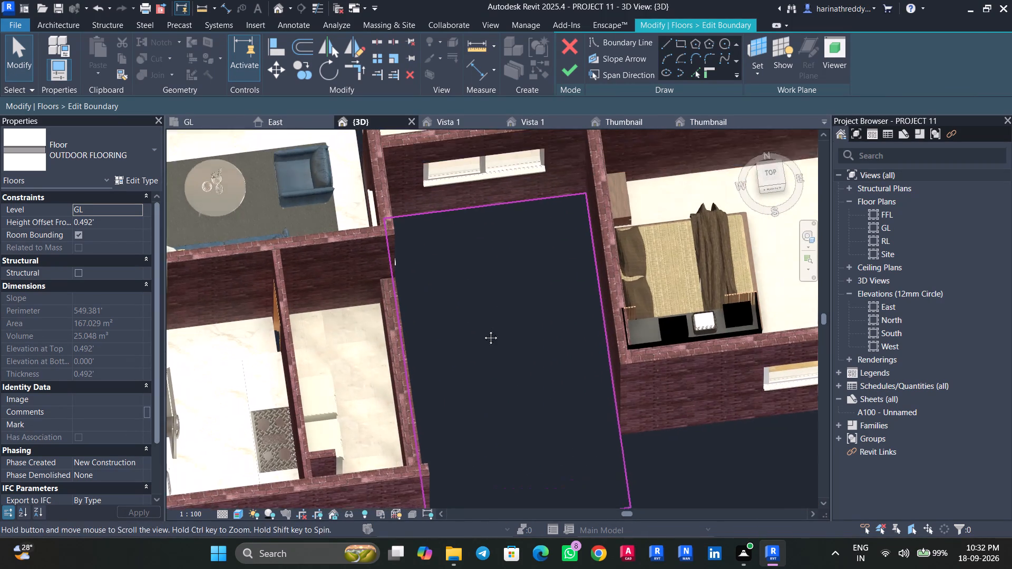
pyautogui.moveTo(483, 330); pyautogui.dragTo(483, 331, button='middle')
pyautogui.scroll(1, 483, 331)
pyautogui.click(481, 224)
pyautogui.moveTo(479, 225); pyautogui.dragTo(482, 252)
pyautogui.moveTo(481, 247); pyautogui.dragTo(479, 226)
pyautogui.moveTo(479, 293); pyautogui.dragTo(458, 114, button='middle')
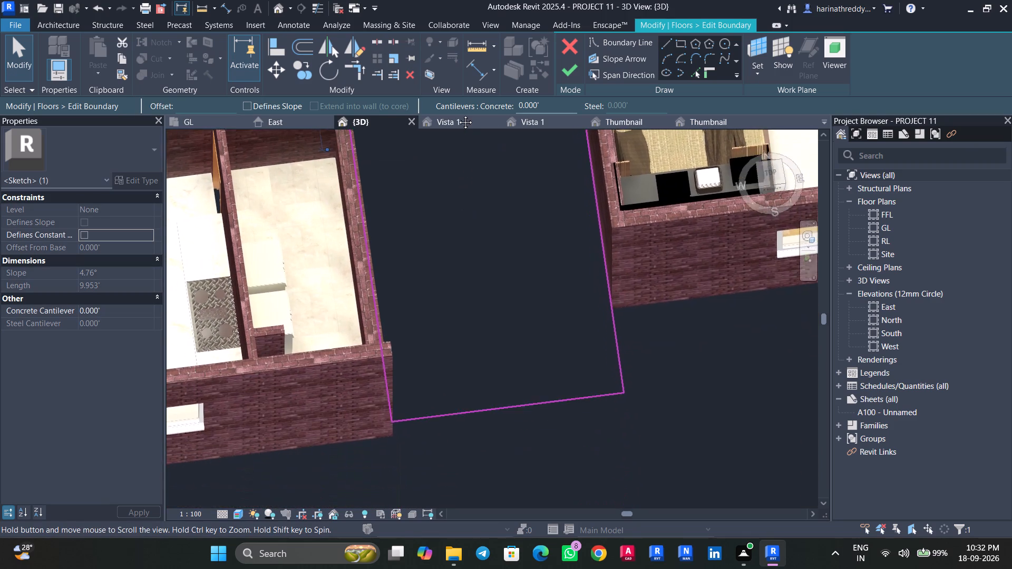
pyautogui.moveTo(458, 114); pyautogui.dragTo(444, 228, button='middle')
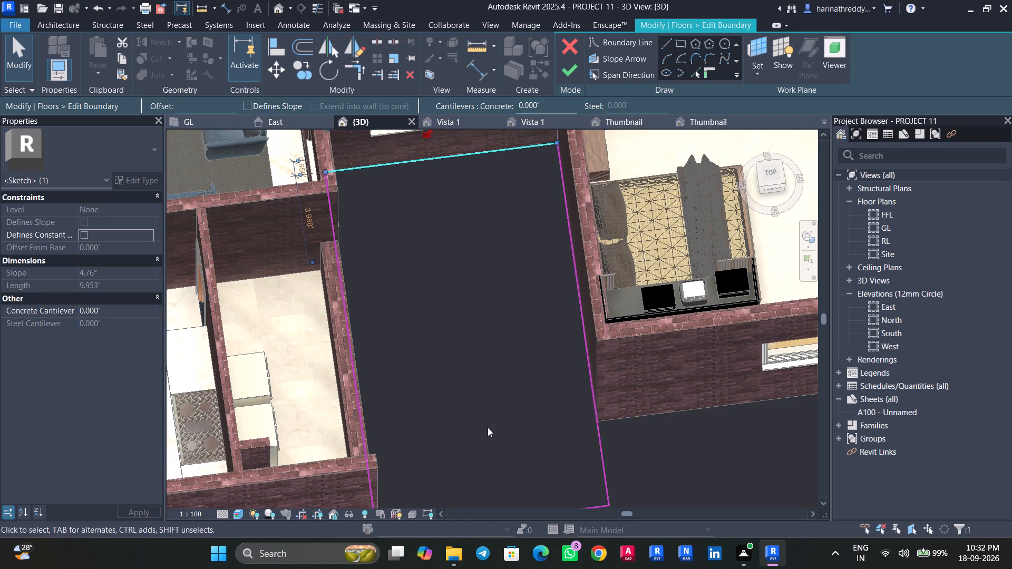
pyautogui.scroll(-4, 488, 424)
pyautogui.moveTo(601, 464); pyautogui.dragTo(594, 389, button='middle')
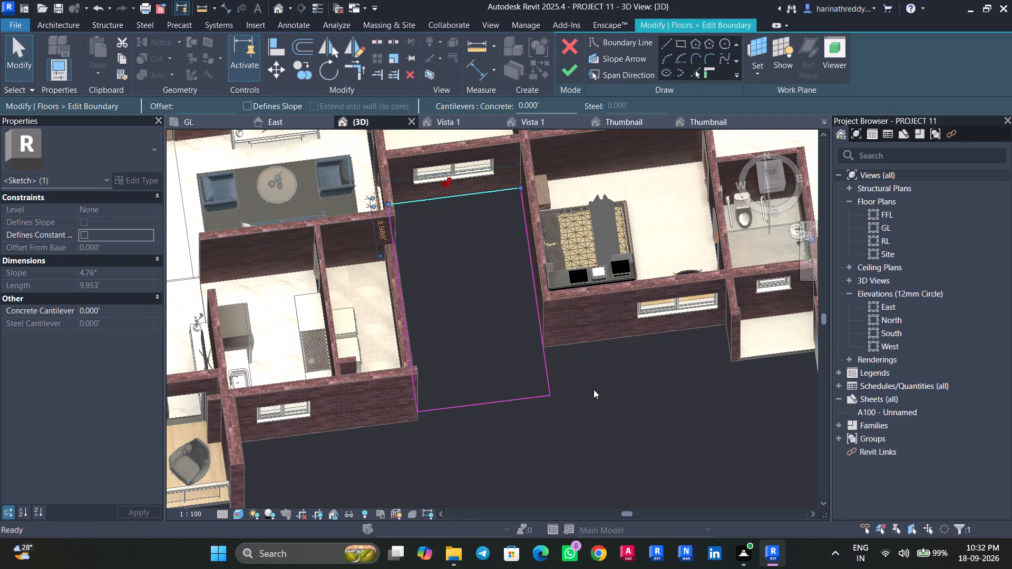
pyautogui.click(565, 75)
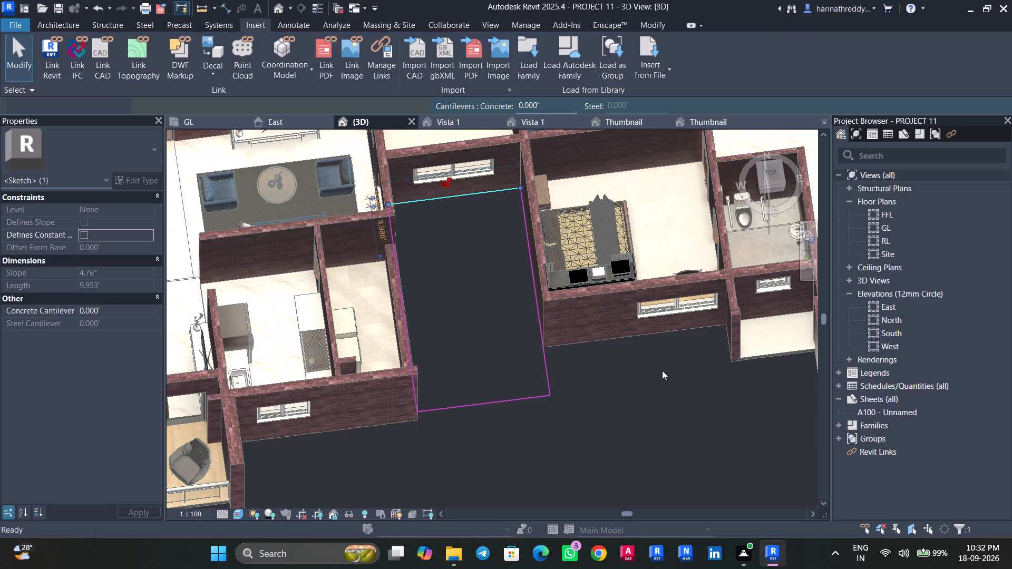
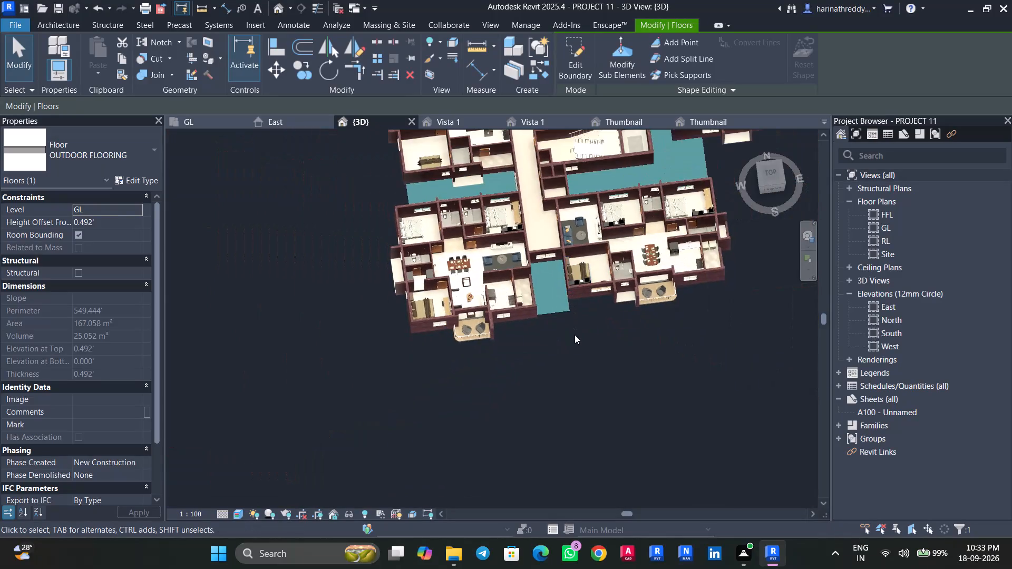
# Examine the finished outdoor floor and two-chair balconies around the two lower apartments in the 3D model.
pyautogui.click(574, 335)
pyautogui.scroll(4, 575, 341)
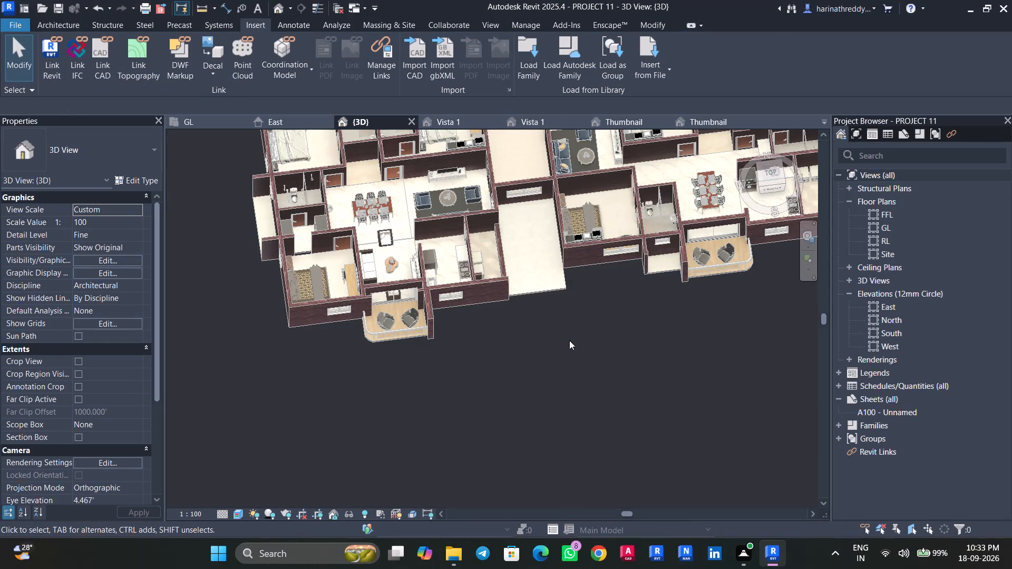
pyautogui.scroll(6, 460, 356)
pyautogui.moveTo(460, 355); pyautogui.dragTo(464, 371, button='middle')
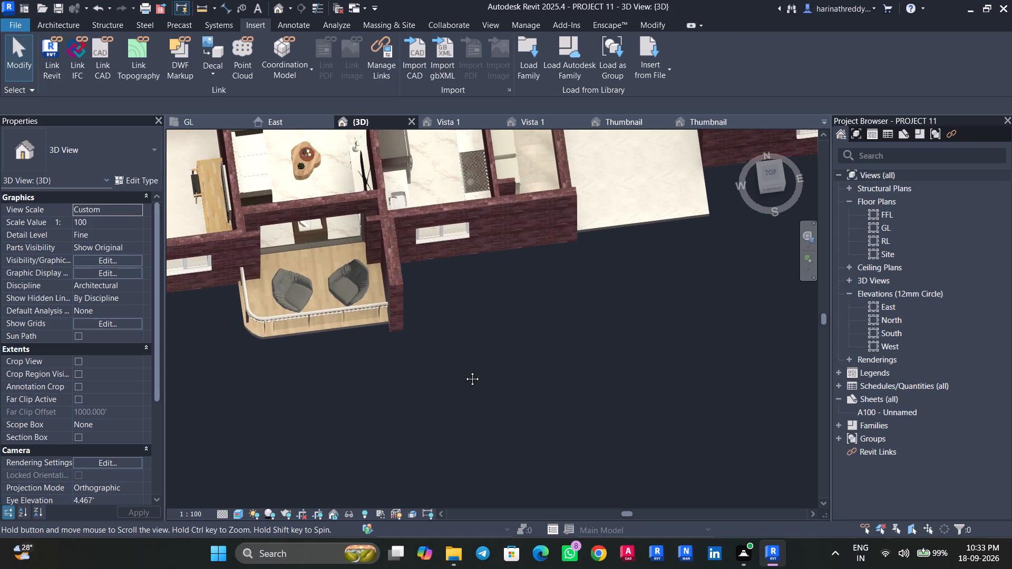
pyautogui.moveTo(464, 371); pyautogui.dragTo(464, 371, button='middle')
pyautogui.moveTo(464, 371); pyautogui.dragTo(472, 383, button='middle')
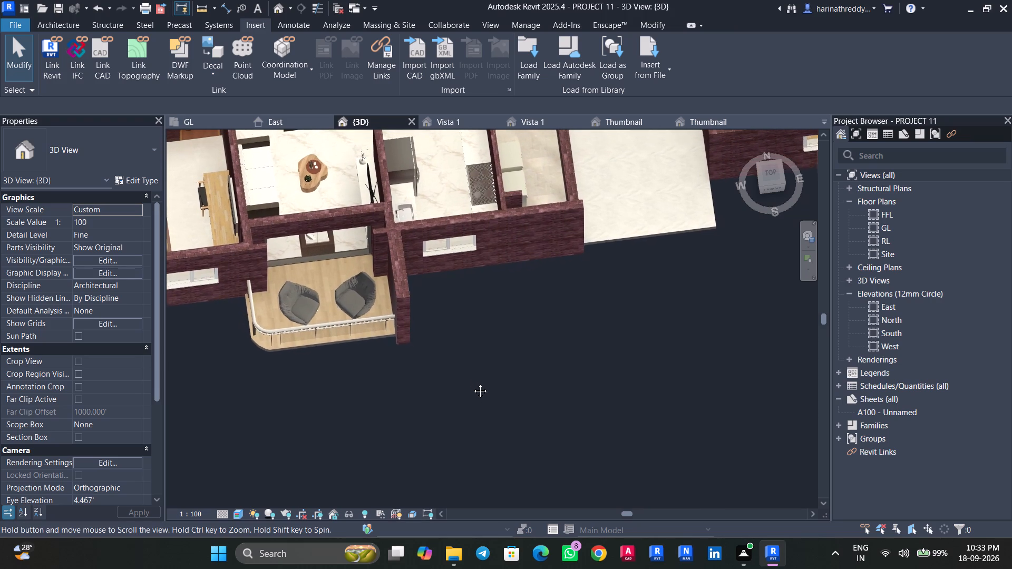
pyautogui.moveTo(472, 383); pyautogui.dragTo(513, 427, button='middle')
pyautogui.scroll(-6, 527, 404)
pyautogui.moveTo(632, 393); pyautogui.dragTo(614, 411, button='middle')
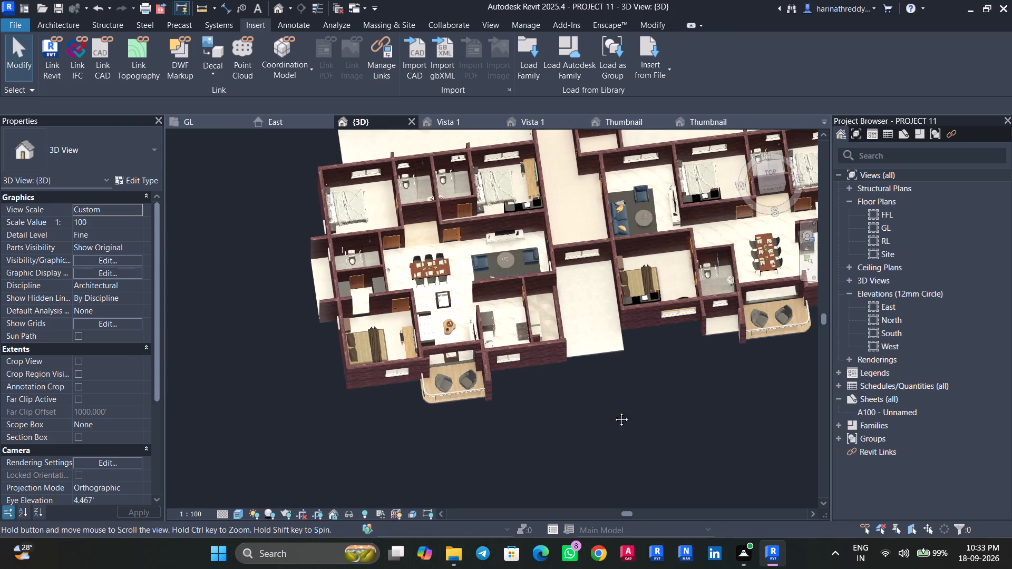
pyautogui.moveTo(614, 411); pyautogui.dragTo(411, 493, button='middle')
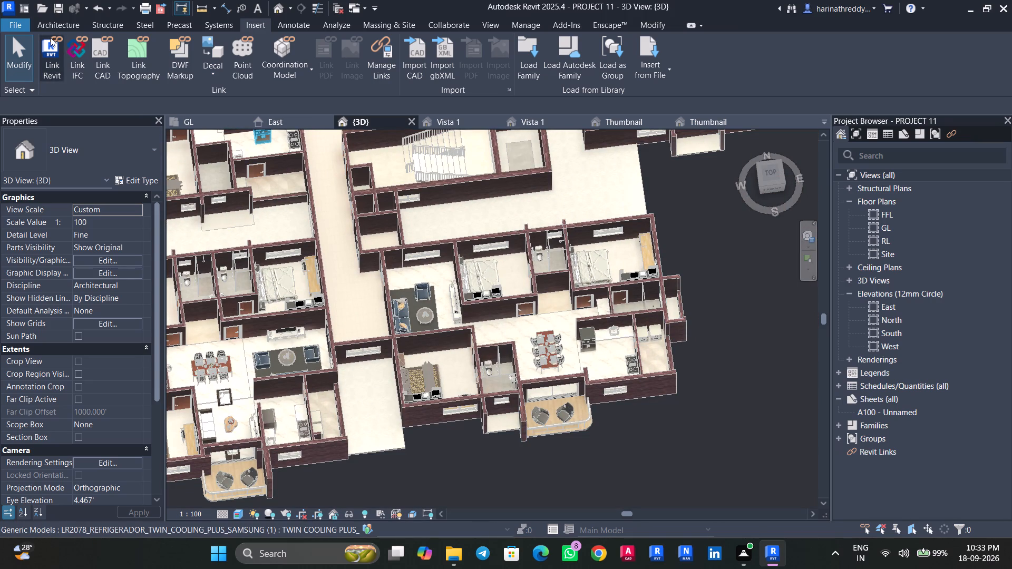
# Save the project.
pyautogui.click(16, 31)
pyautogui.click(47, 160)
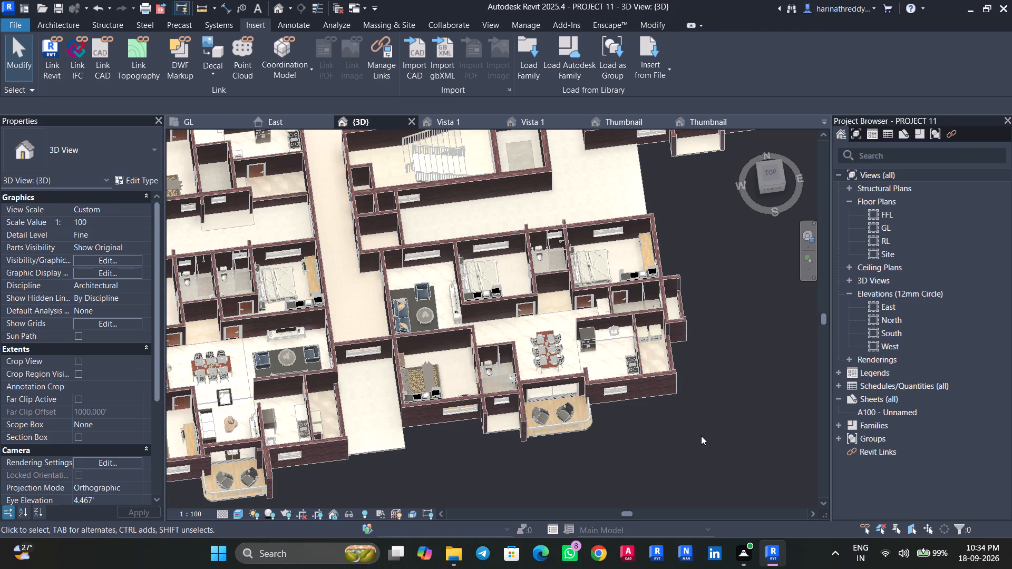
# Inspect the washing machines in the utility room beside the lower-east apartment's kitchen.
pyautogui.scroll(4, 717, 475)
pyautogui.scroll(6, 670, 329)
pyautogui.moveTo(664, 313); pyautogui.dragTo(638, 423, button='middle')
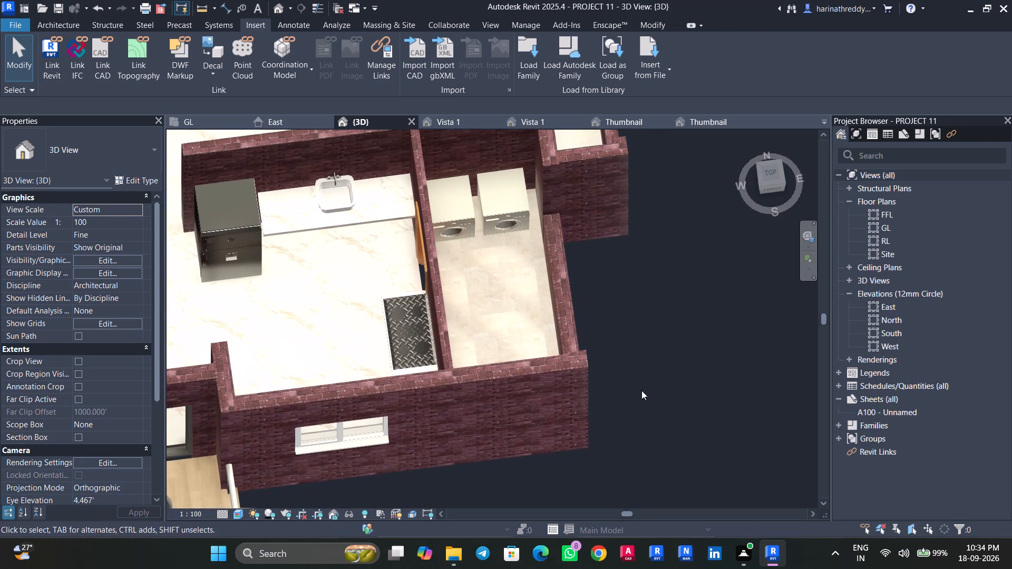
pyautogui.moveTo(644, 342); pyautogui.dragTo(625, 429, button='middle')
pyautogui.scroll(13, 515, 324)
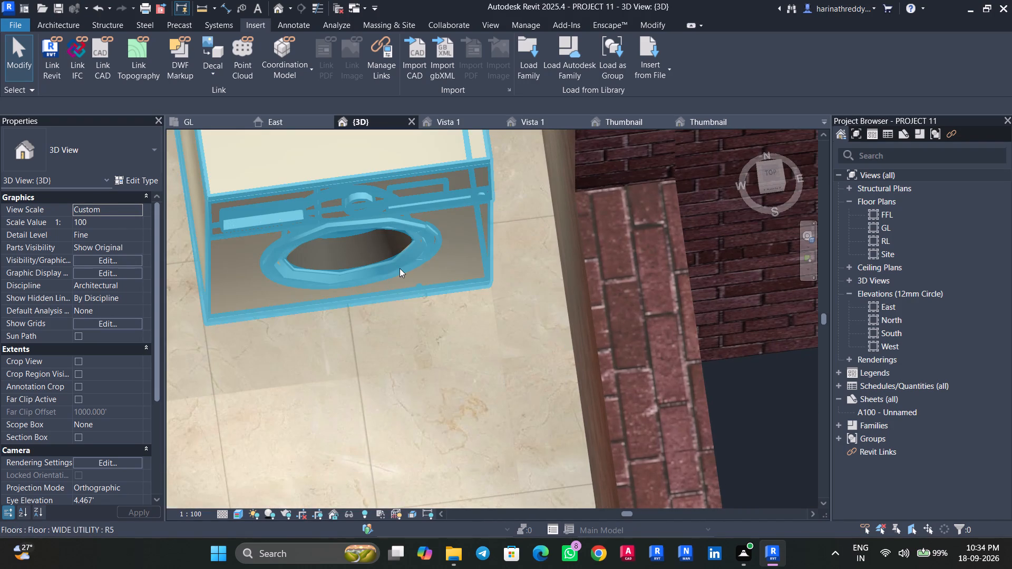
pyautogui.click(400, 267)
pyautogui.scroll(-3, 400, 267)
pyautogui.scroll(1, 400, 267)
pyautogui.scroll(-8, 400, 267)
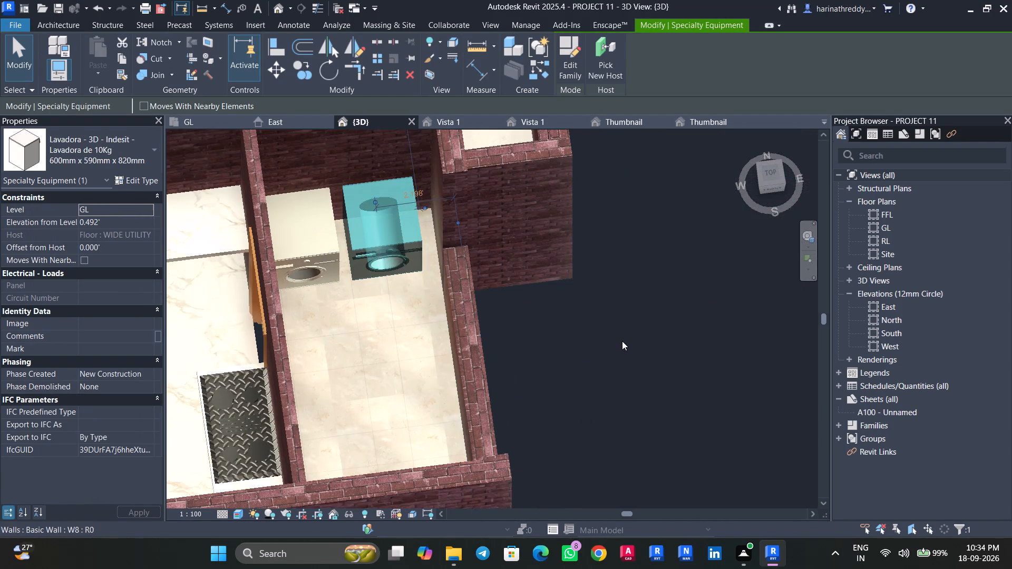
pyautogui.click(622, 341)
# Examine the furnished rooms of the apartment north-east of the lift lobby, including its double bed and throw up close.
pyautogui.scroll(-9, 622, 341)
pyautogui.moveTo(631, 320); pyautogui.dragTo(622, 444, button='middle')
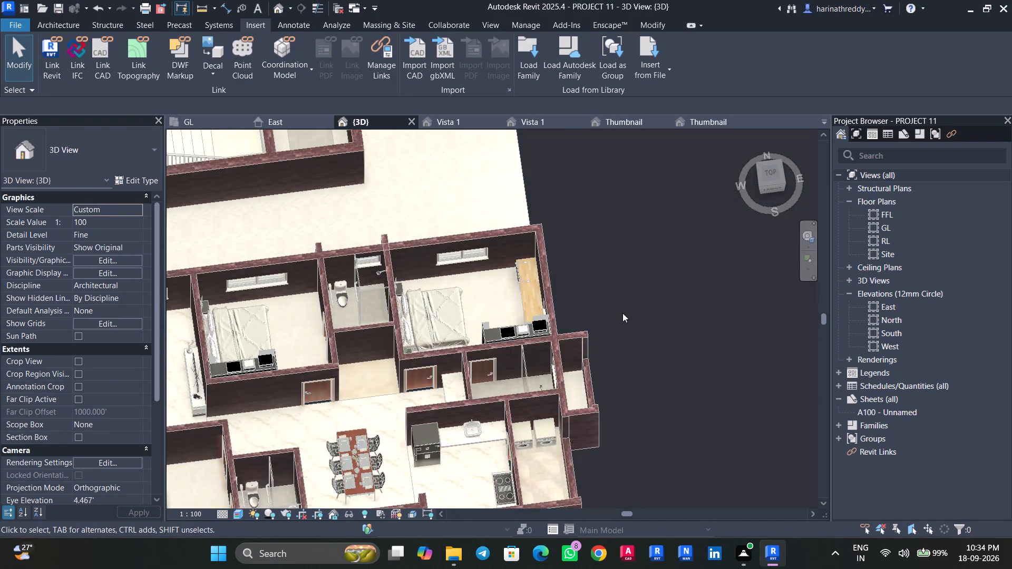
pyautogui.moveTo(631, 331); pyautogui.dragTo(669, 469, button='middle')
pyautogui.scroll(1, 669, 469)
pyautogui.moveTo(654, 389); pyautogui.dragTo(625, 497, button='middle')
pyautogui.moveTo(670, 394); pyautogui.dragTo(606, 517, button='middle')
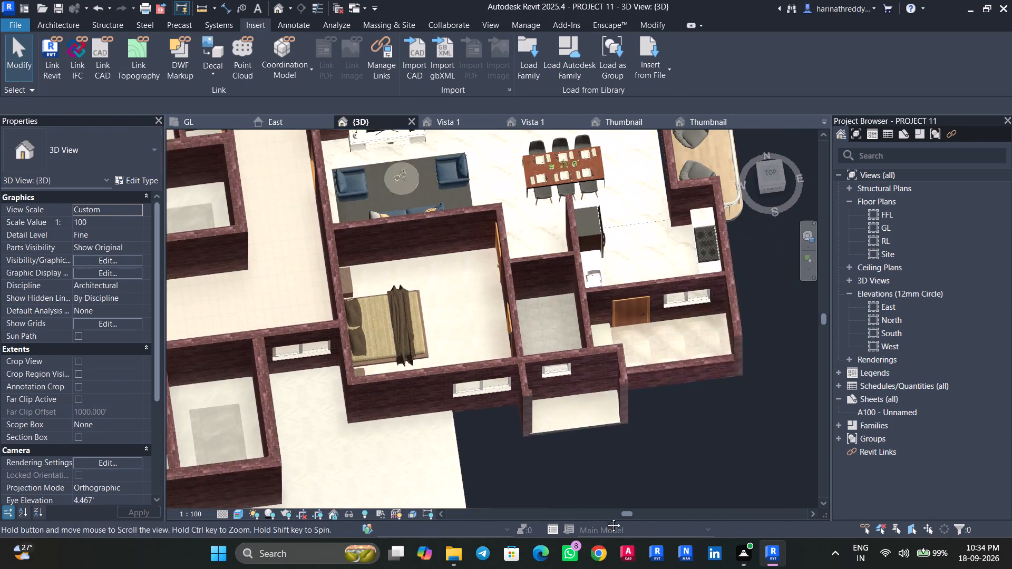
pyautogui.moveTo(606, 517); pyautogui.dragTo(605, 520, button='middle')
pyautogui.scroll(1, 431, 390)
pyautogui.scroll(-1, 430, 389)
pyautogui.scroll(14, 430, 389)
pyautogui.scroll(-1, 609, 351)
pyautogui.moveTo(610, 350); pyautogui.dragTo(711, 298, button='middle')
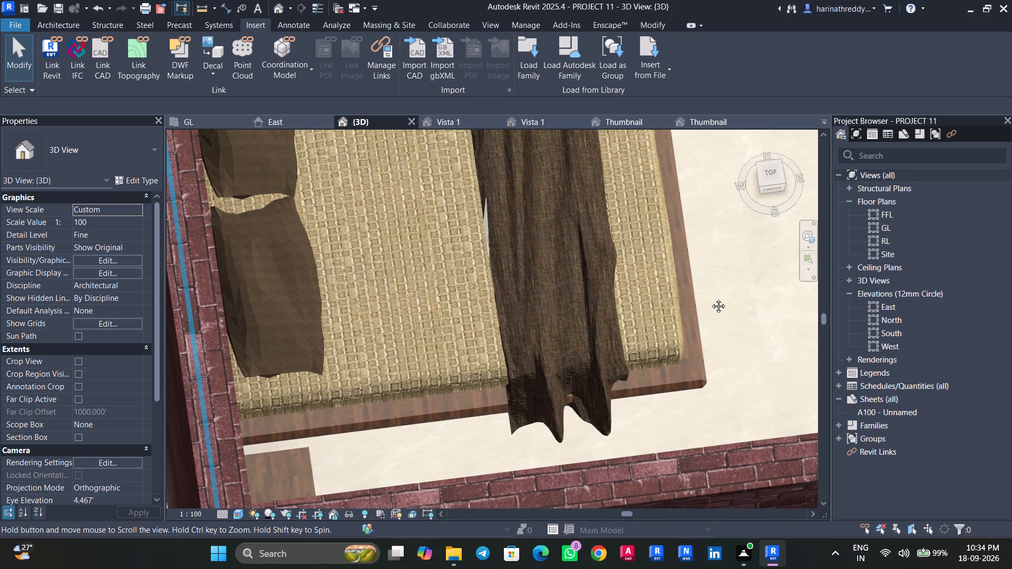
pyautogui.moveTo(711, 298); pyautogui.dragTo(529, 385, button='middle')
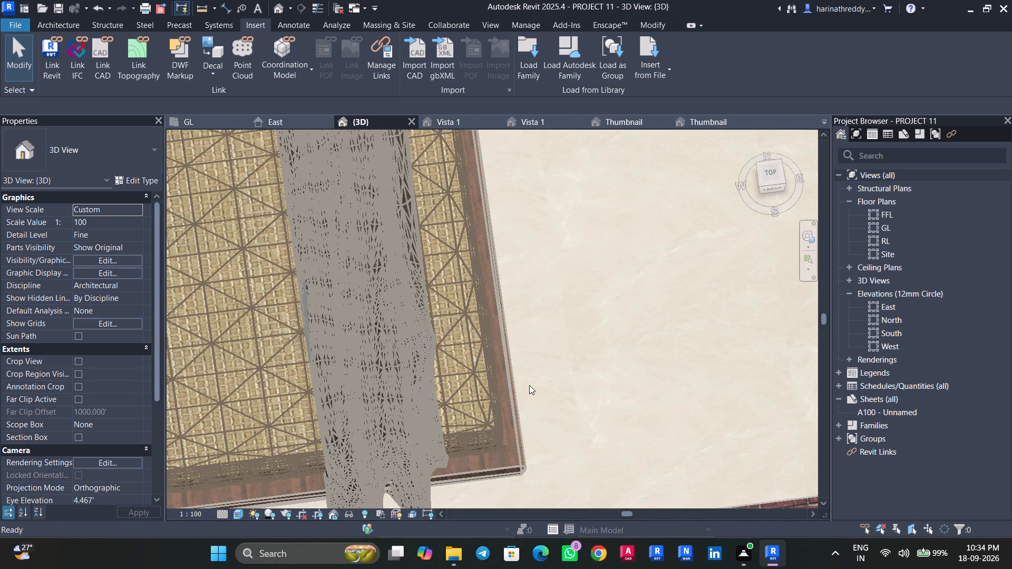
pyautogui.scroll(-11, 572, 354)
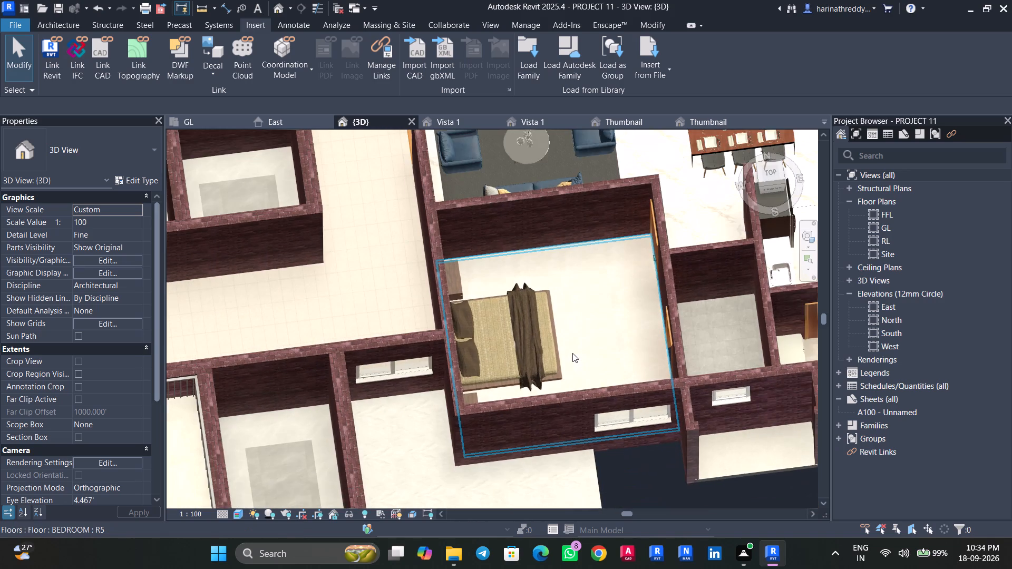
pyautogui.moveTo(573, 351); pyautogui.dragTo(486, 378, button='middle')
pyautogui.scroll(-3, 486, 376)
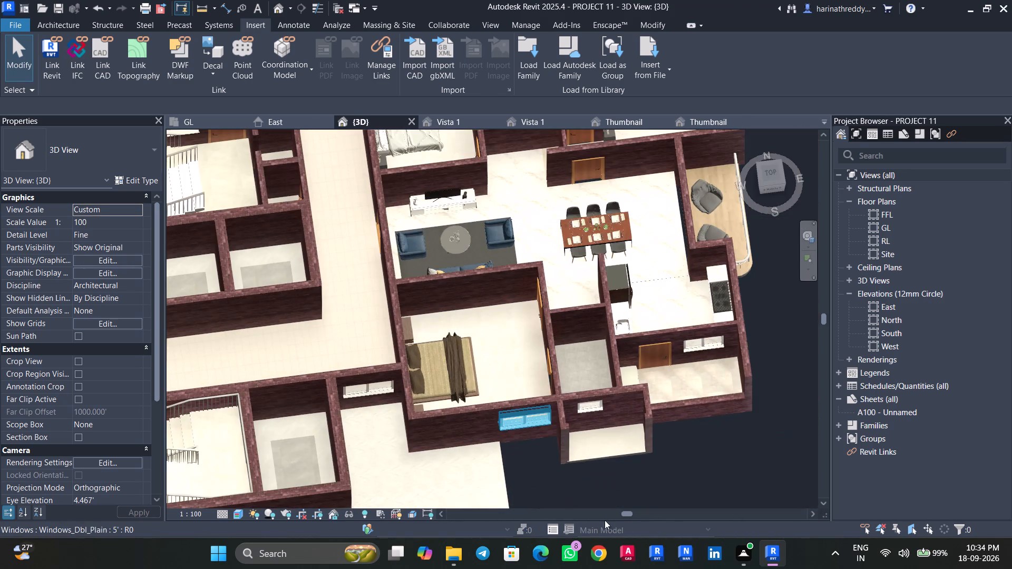
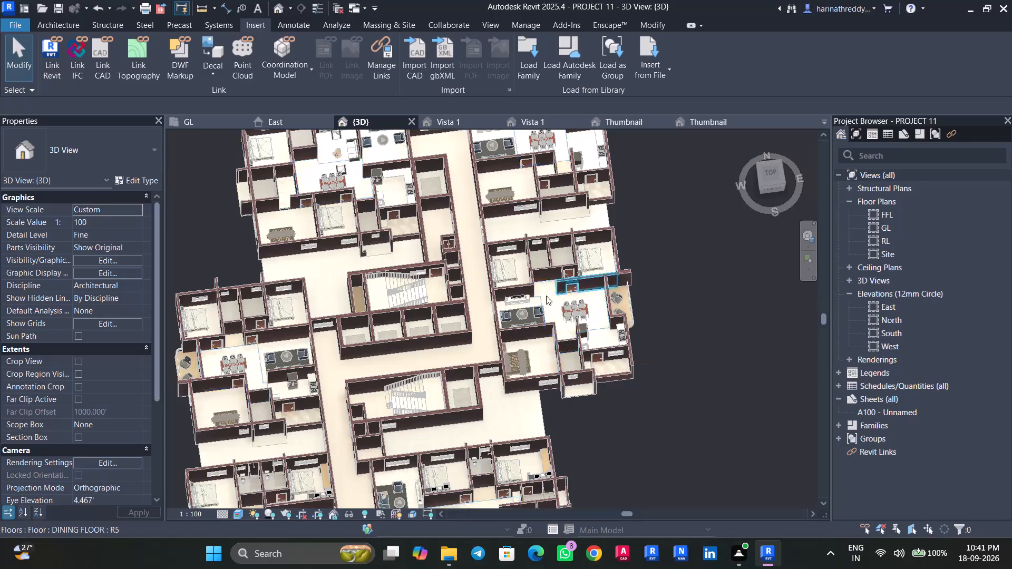
# Review the boundary sketch of the LOBBY floor around the stairs and lifts, and finish the sketch.
pyautogui.scroll(6, 512, 314)
pyautogui.click(448, 330)
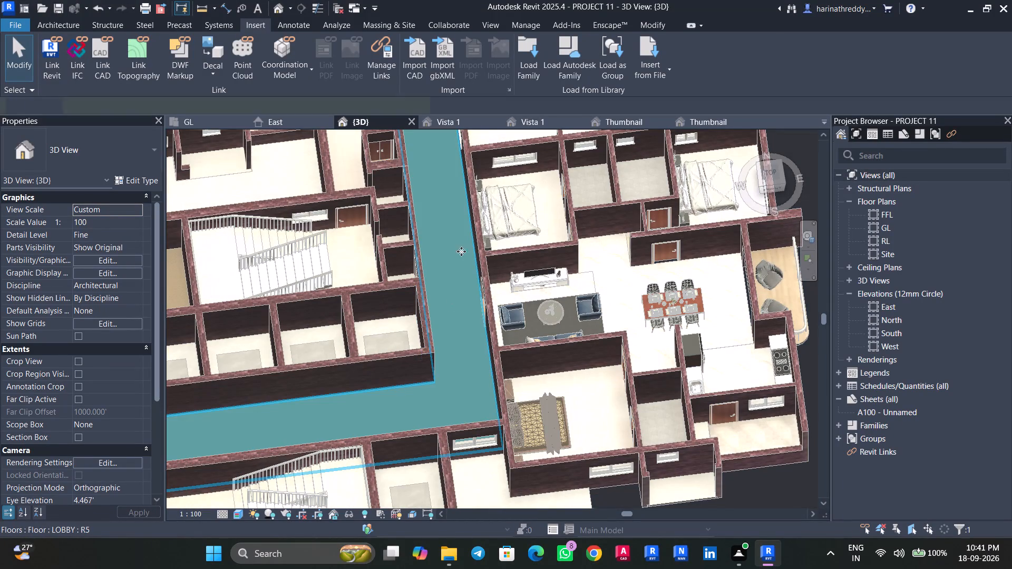
pyautogui.click(566, 73)
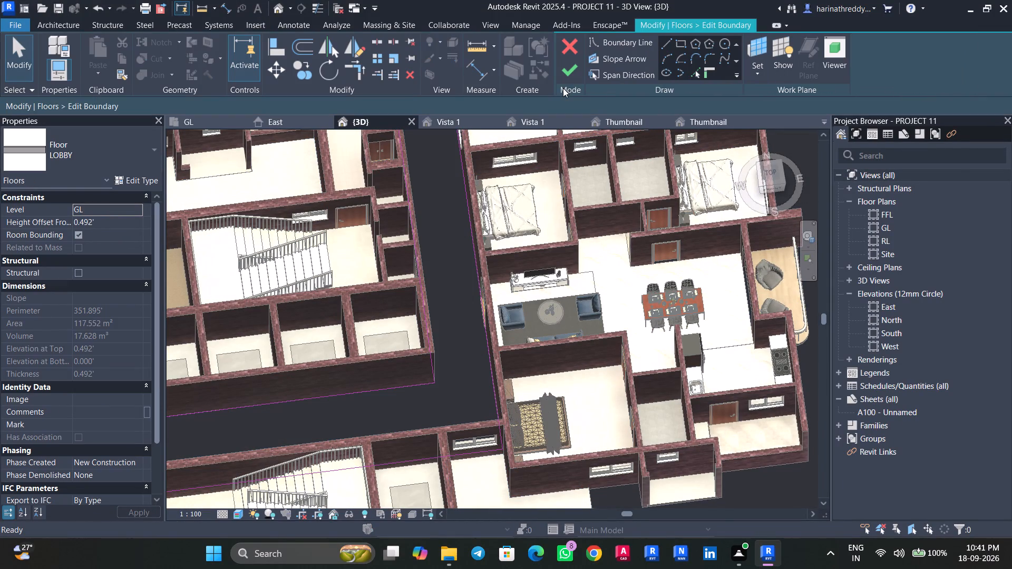
pyautogui.scroll(1, 556, 226)
pyautogui.scroll(-14, 556, 226)
pyautogui.scroll(5, 448, 306)
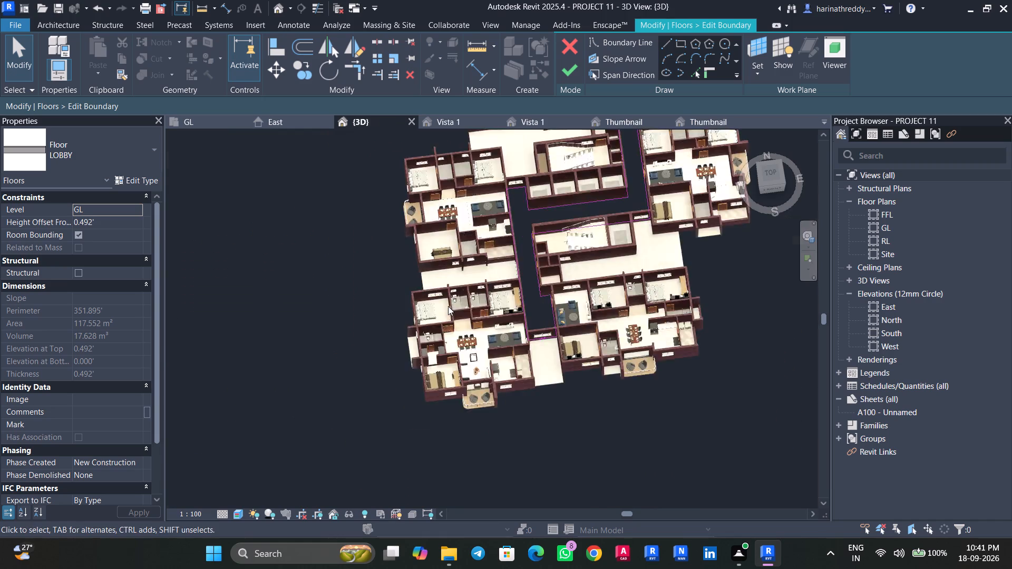
pyautogui.scroll(7, 448, 306)
pyautogui.scroll(-1, 468, 273)
pyautogui.scroll(1, 468, 273)
pyautogui.scroll(11, 492, 233)
pyautogui.moveTo(521, 229); pyautogui.dragTo(466, 312, button='middle')
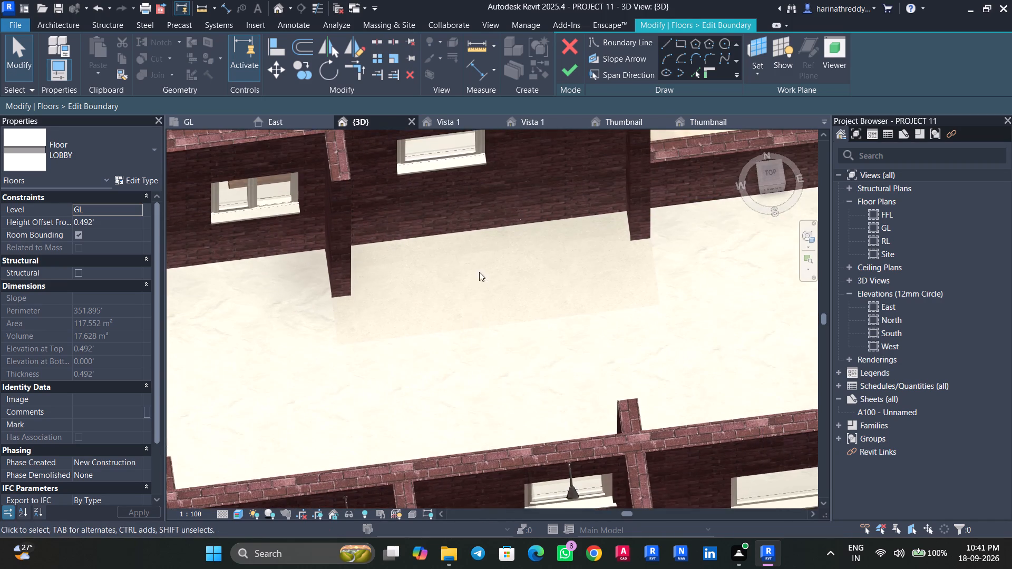
pyautogui.click(569, 80)
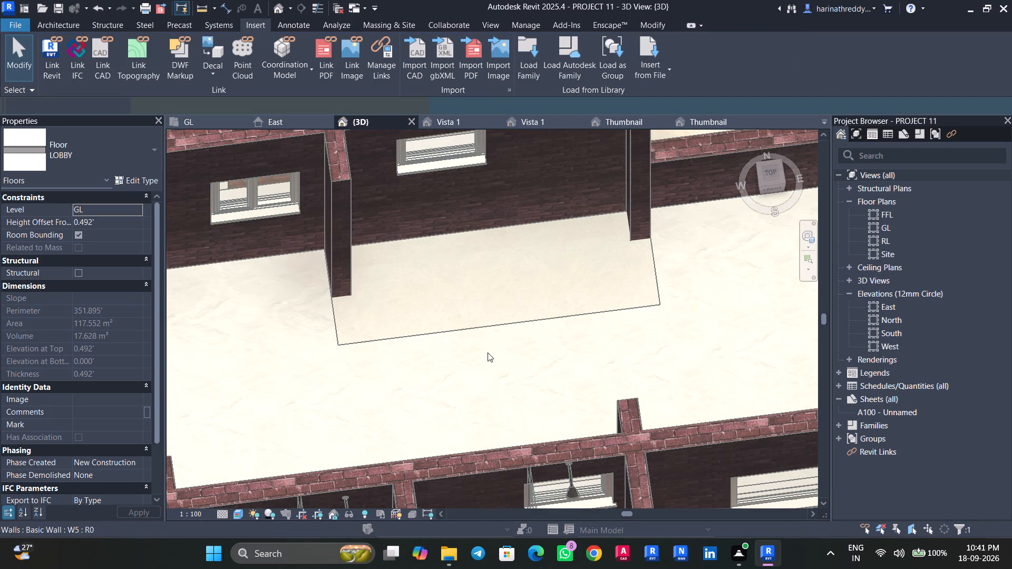
# Review the boundary sketch of the BEDROOM floor across the apartments, and finish the sketch.
pyautogui.scroll(-2, 489, 357)
pyautogui.click(484, 361)
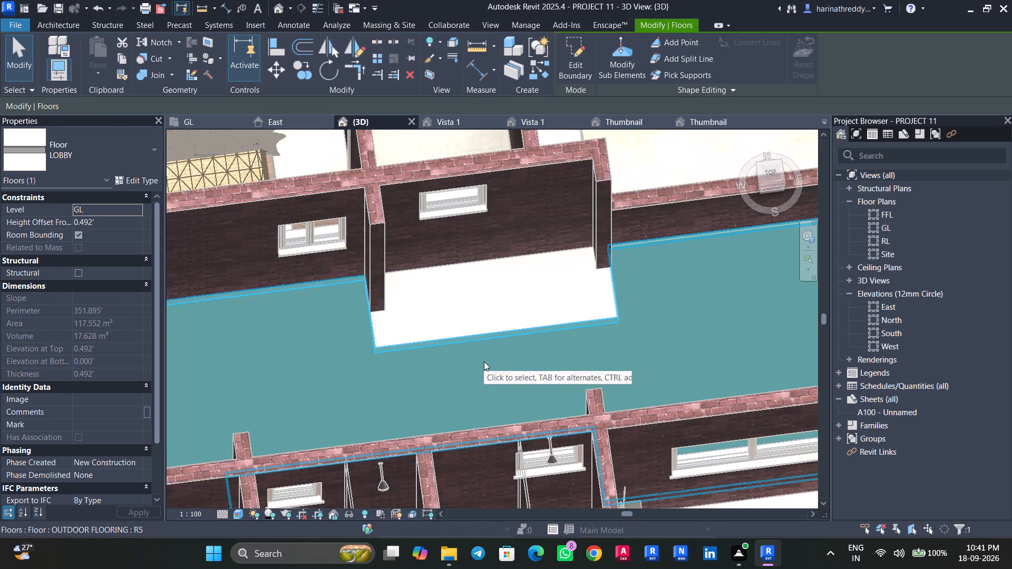
pyautogui.scroll(-8, 484, 361)
pyautogui.click(393, 238)
pyautogui.scroll(4, 393, 238)
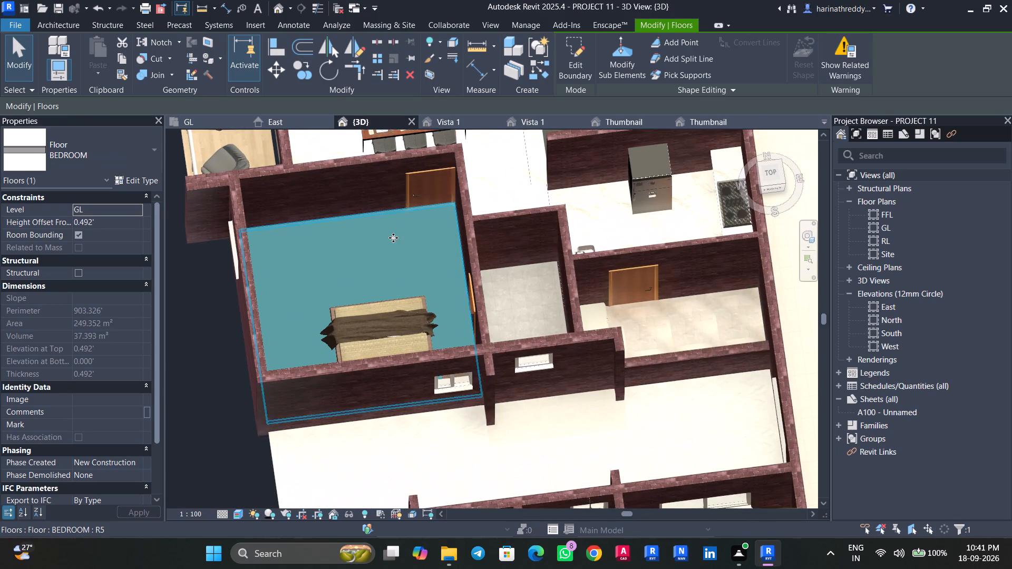
pyautogui.click(565, 68)
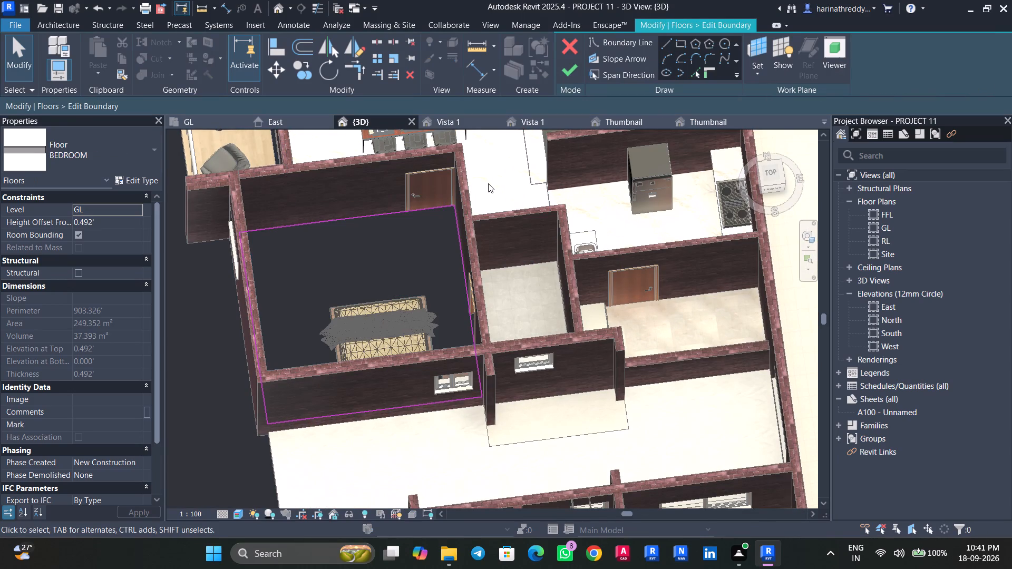
pyautogui.scroll(8, 433, 258)
pyautogui.scroll(-4, 433, 257)
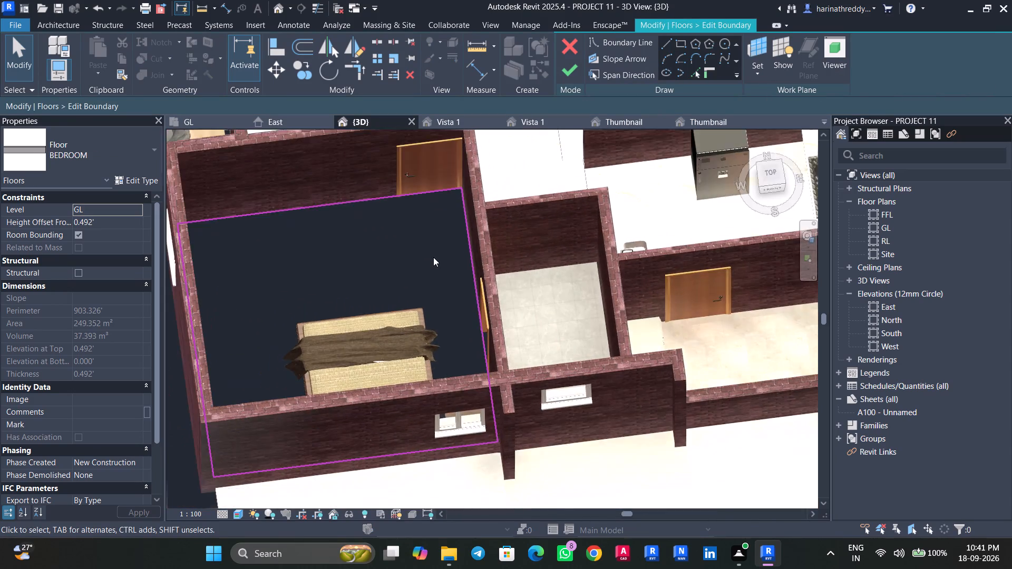
pyautogui.scroll(-11, 433, 257)
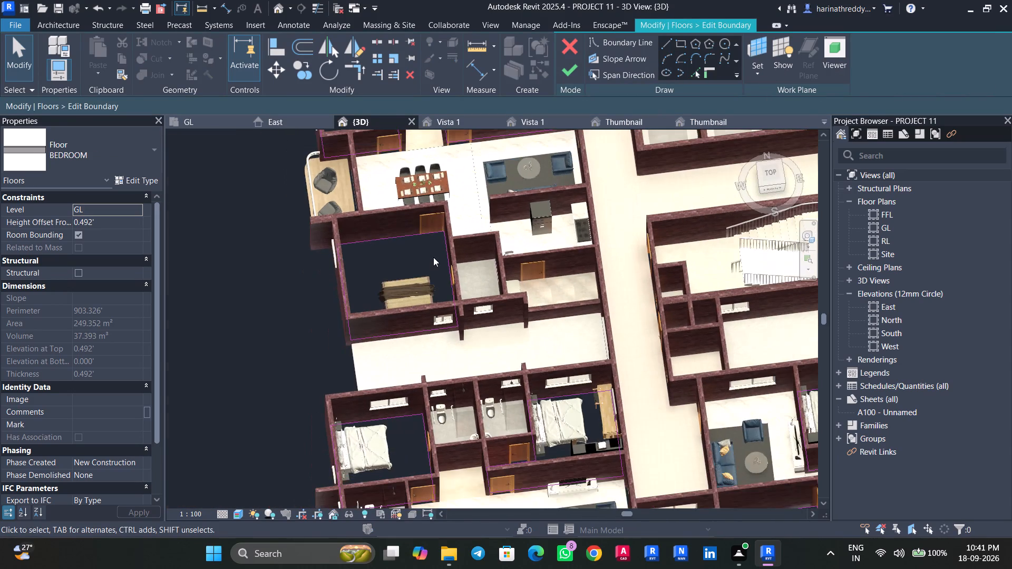
pyautogui.scroll(16, 433, 257)
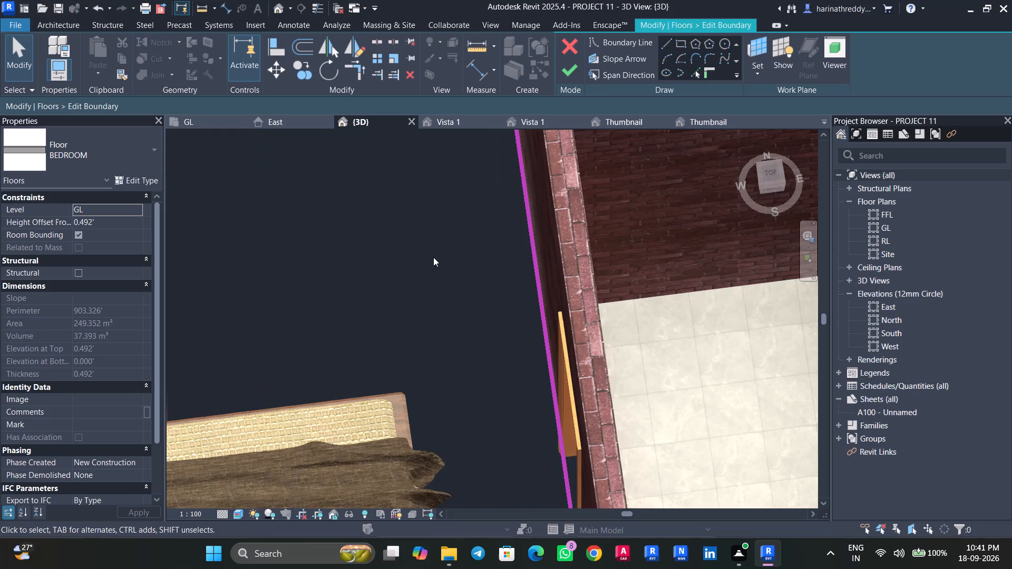
pyautogui.moveTo(433, 256); pyautogui.dragTo(395, 281, button='middle')
pyautogui.scroll(-7, 395, 281)
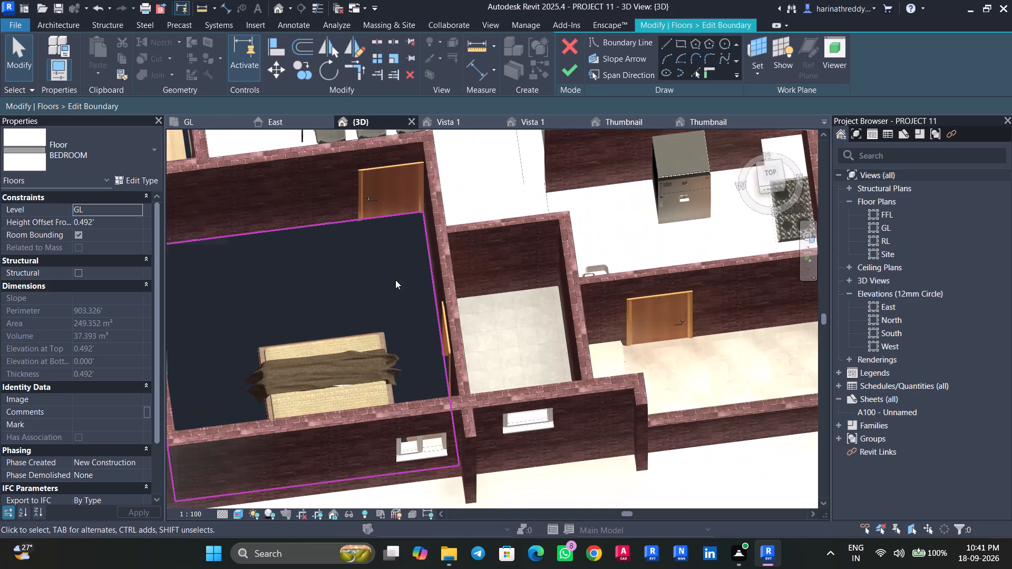
pyautogui.scroll(-3, 396, 277)
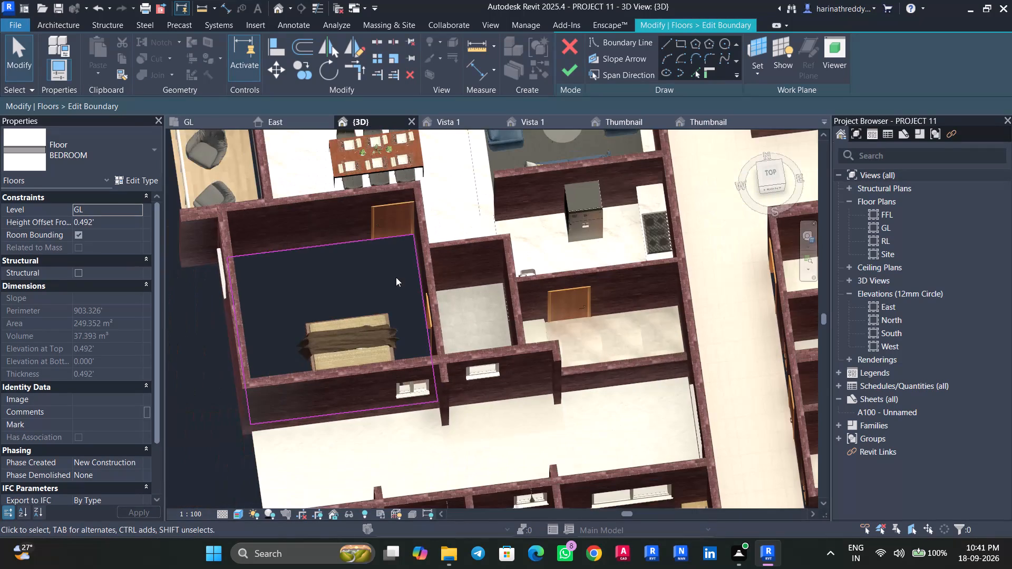
pyautogui.scroll(-7, 396, 277)
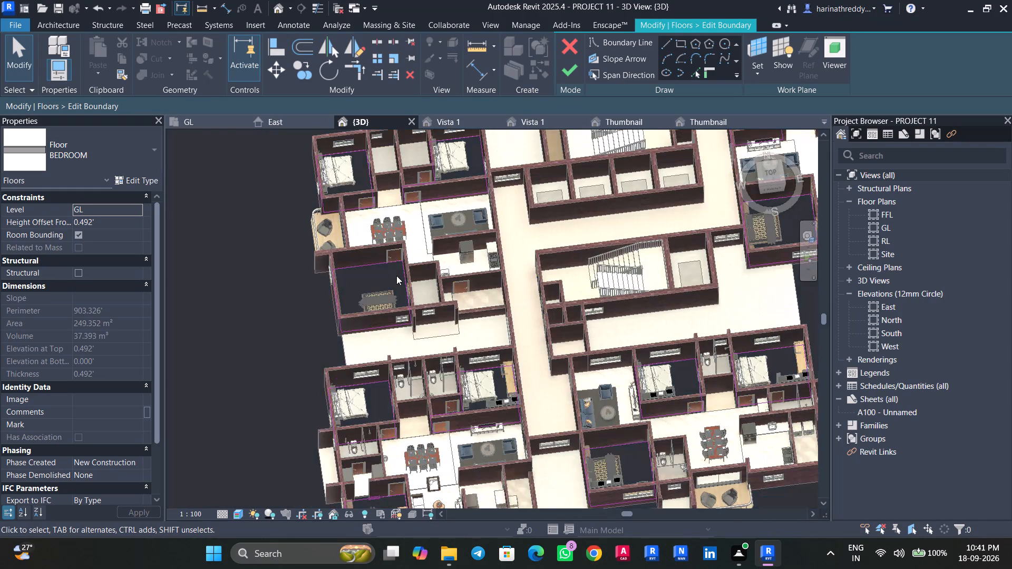
pyautogui.scroll(-3, 396, 276)
pyautogui.scroll(4, 396, 276)
pyautogui.moveTo(396, 274); pyautogui.dragTo(395, 274, button='middle')
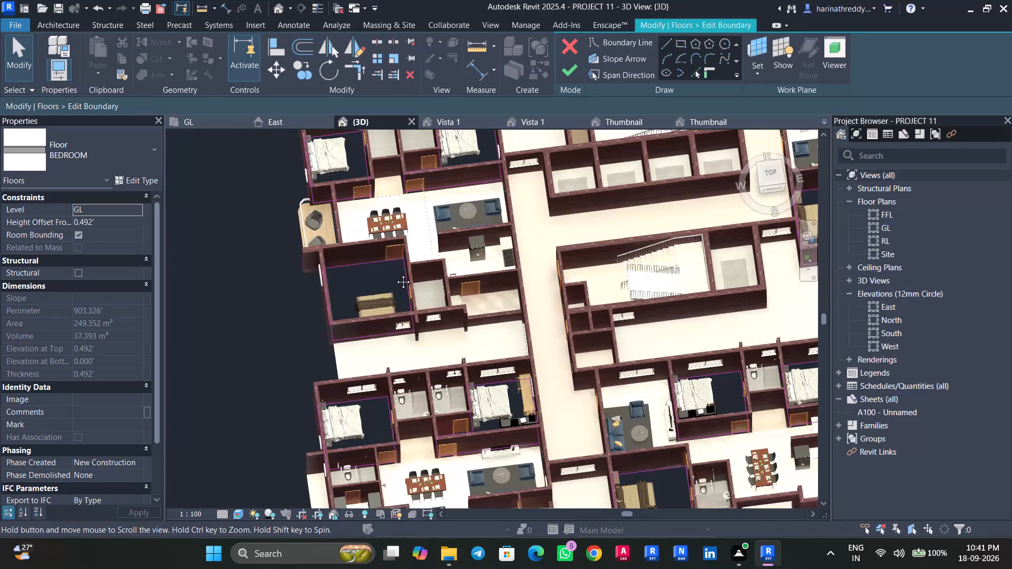
pyautogui.moveTo(395, 274); pyautogui.dragTo(231, 280, button='middle')
pyautogui.scroll(1, 231, 280)
pyautogui.click(571, 80)
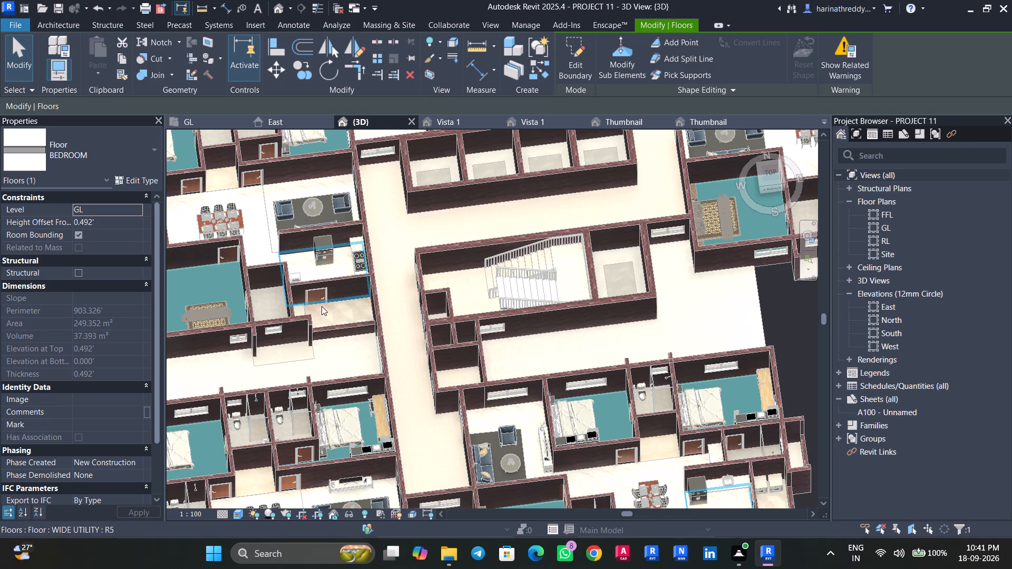
# Examine the selected BEDROOM floor's extent across the whole building, and clear the selection.
pyautogui.scroll(9, 349, 340)
pyautogui.scroll(-20, 344, 350)
pyautogui.scroll(6, 569, 359)
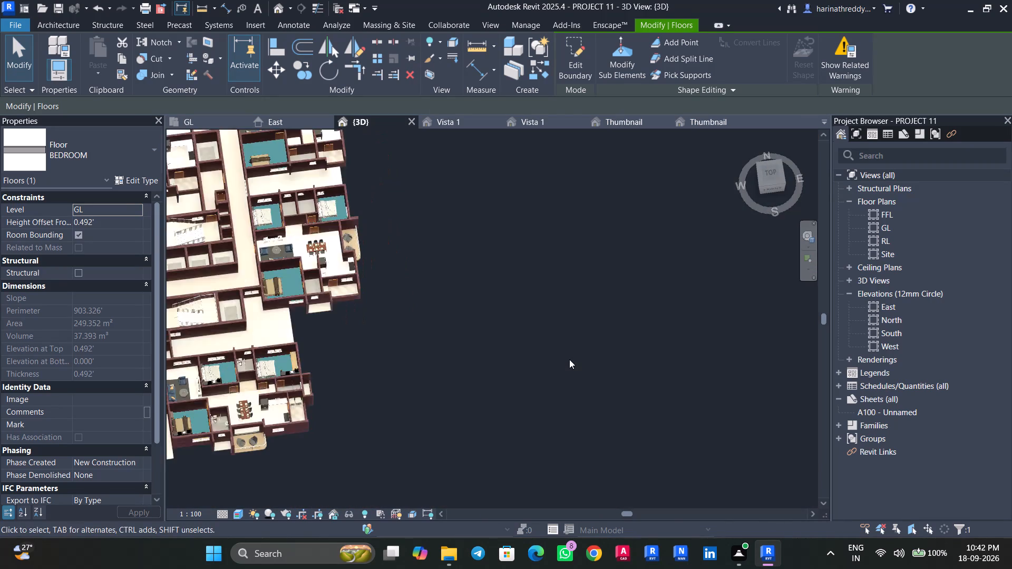
pyautogui.scroll(3, 569, 359)
pyautogui.scroll(-3, 552, 364)
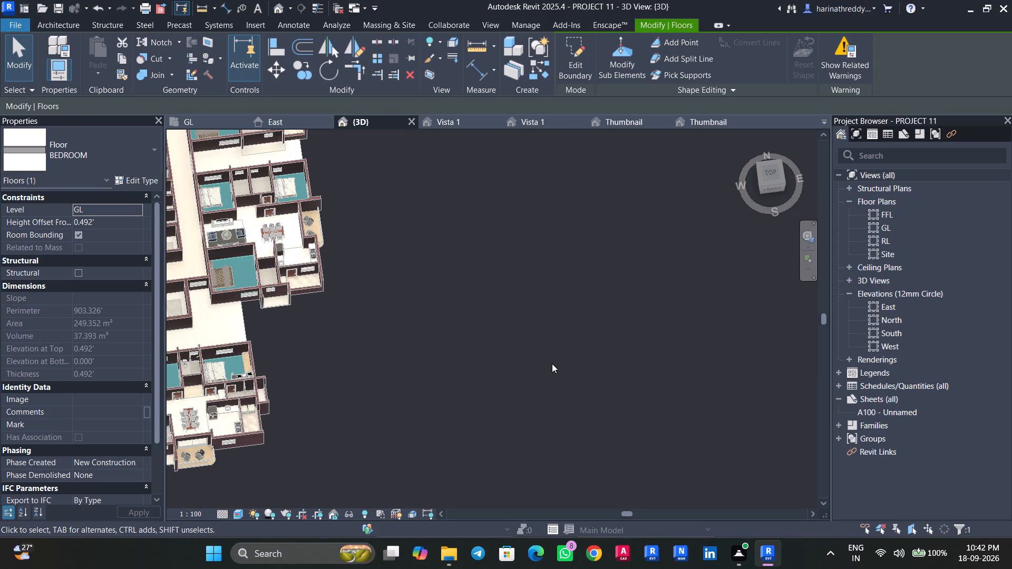
pyautogui.scroll(7, 545, 361)
pyautogui.scroll(-9, 553, 374)
pyautogui.moveTo(556, 376); pyautogui.dragTo(653, 397, button='middle')
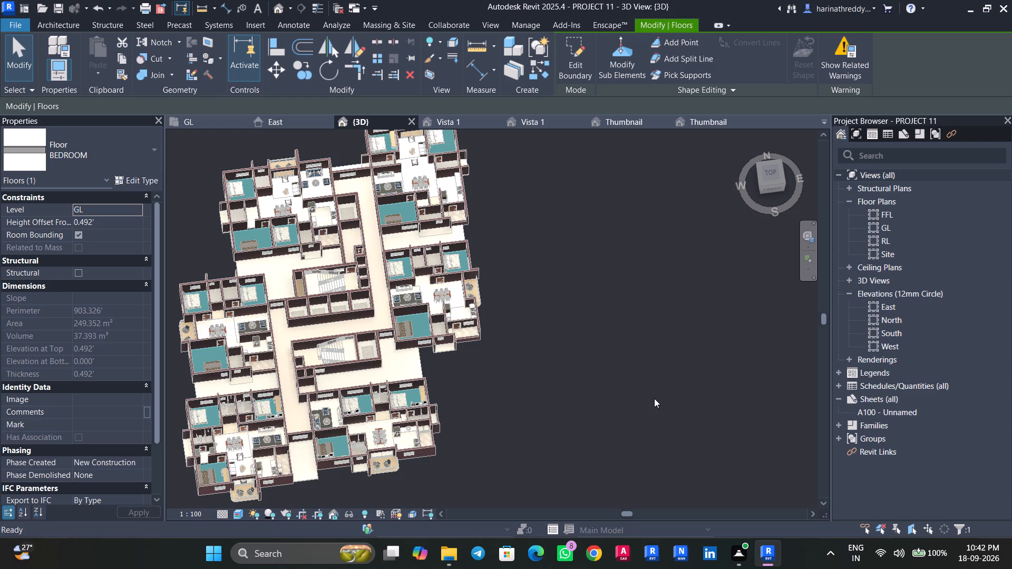
pyautogui.scroll(-3, 654, 399)
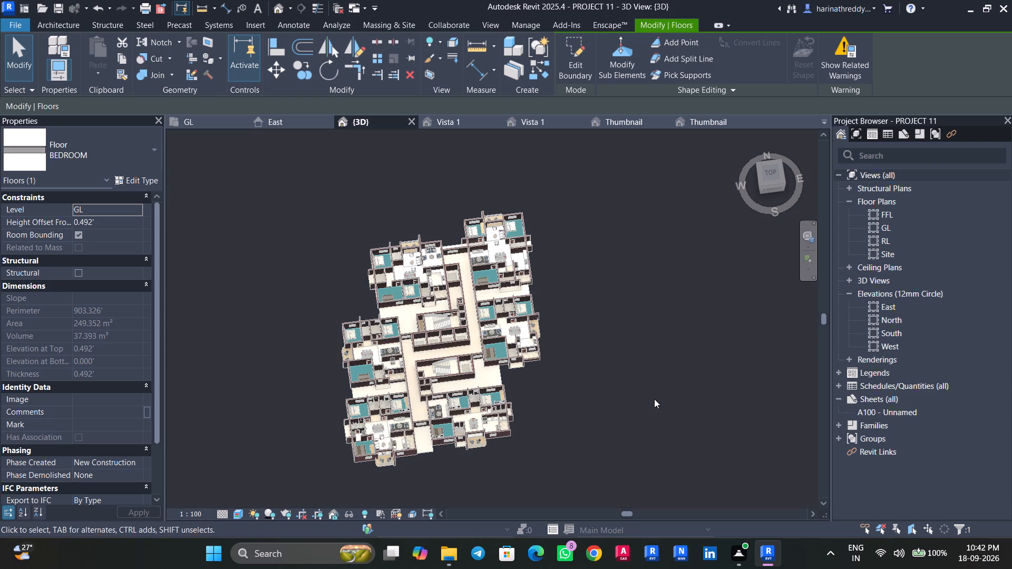
pyautogui.scroll(10, 529, 422)
pyautogui.click(613, 364)
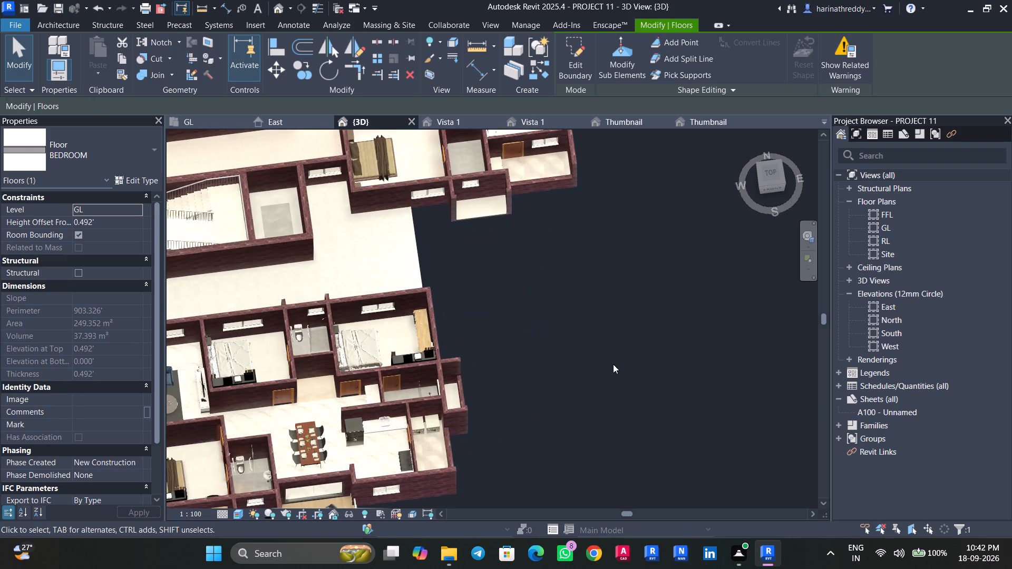
# Examine the south-east apartment's bedroom, kitchen, utility room and outer edge in the 3D model.
pyautogui.scroll(-6, 581, 361)
pyautogui.moveTo(581, 358); pyautogui.dragTo(540, 323, button='middle')
pyautogui.scroll(3, 540, 322)
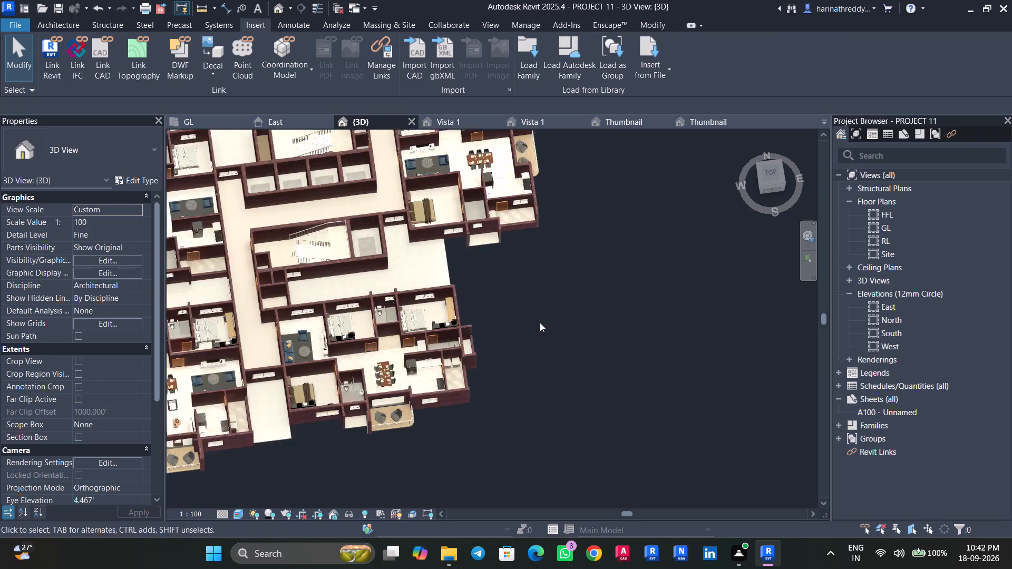
pyautogui.scroll(1, 540, 322)
pyautogui.scroll(-3, 540, 322)
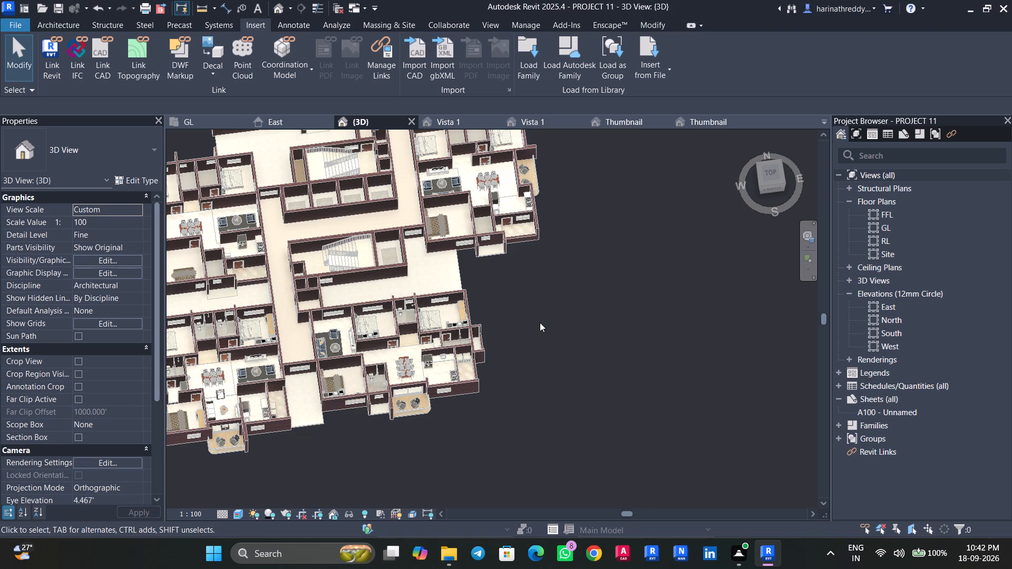
pyautogui.scroll(4, 540, 322)
pyautogui.scroll(6, 500, 351)
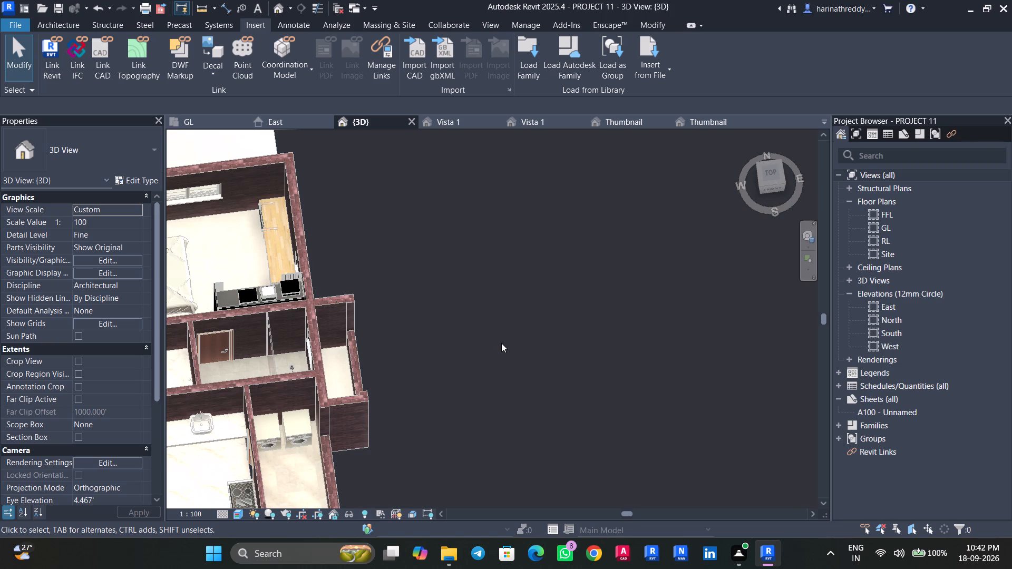
pyautogui.scroll(-4, 501, 343)
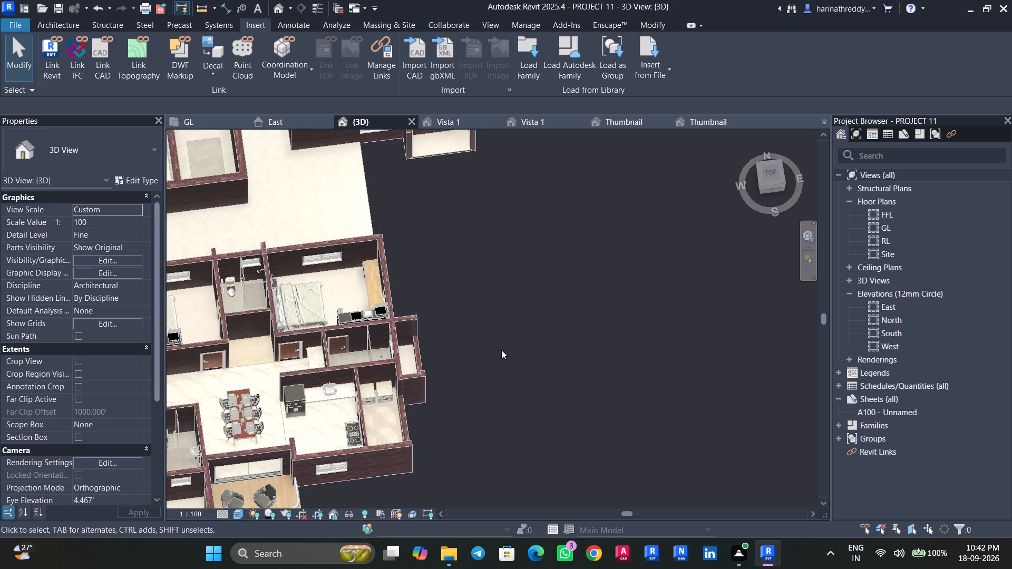
# Review the boundary sketch of the OUTDOOR FLOORING floor between the apartments, and finish the sketch.
pyautogui.click(317, 232)
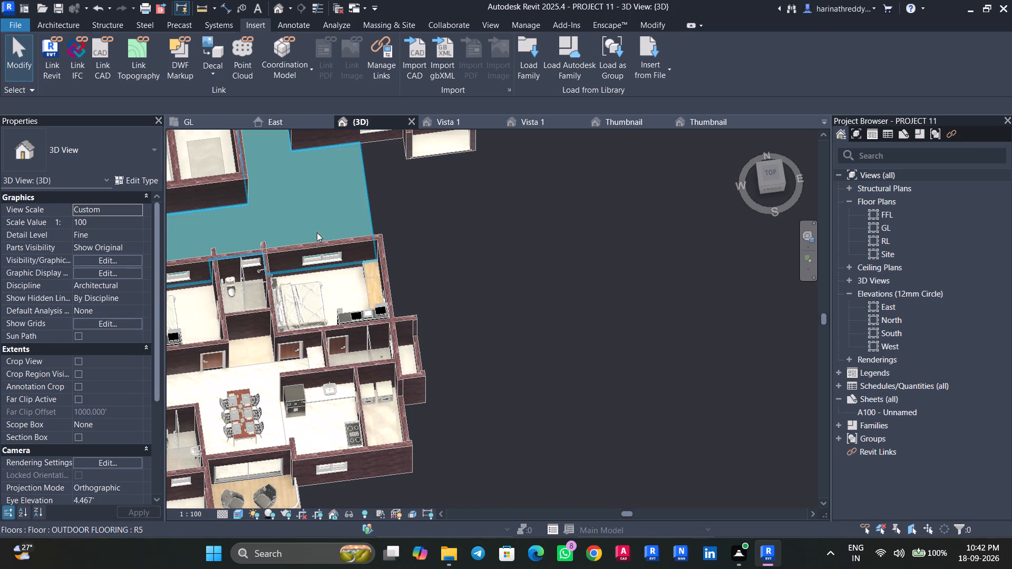
pyautogui.click(575, 79)
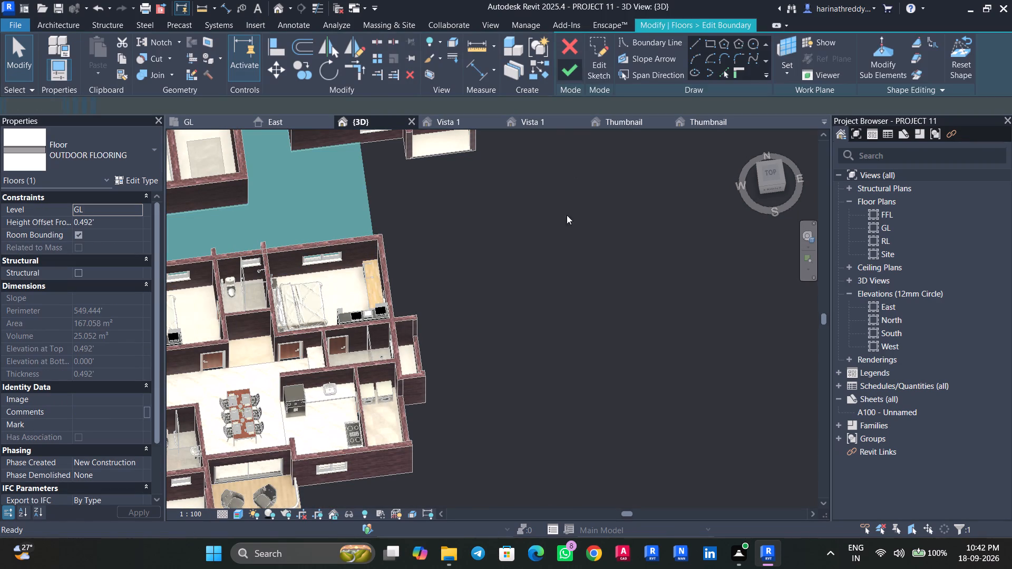
pyautogui.scroll(-8, 562, 259)
pyautogui.moveTo(569, 252); pyautogui.dragTo(624, 284, button='middle')
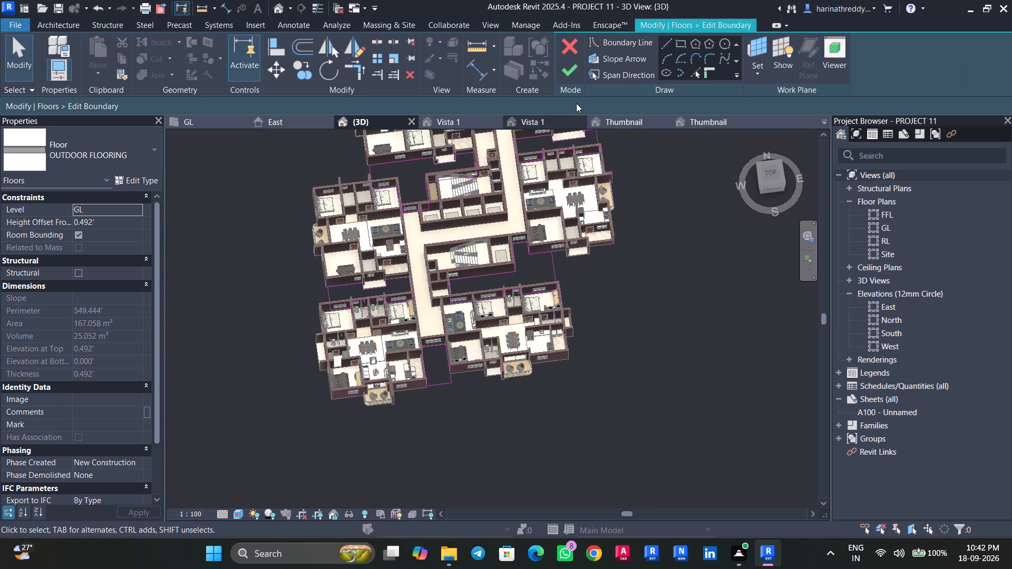
pyautogui.click(571, 72)
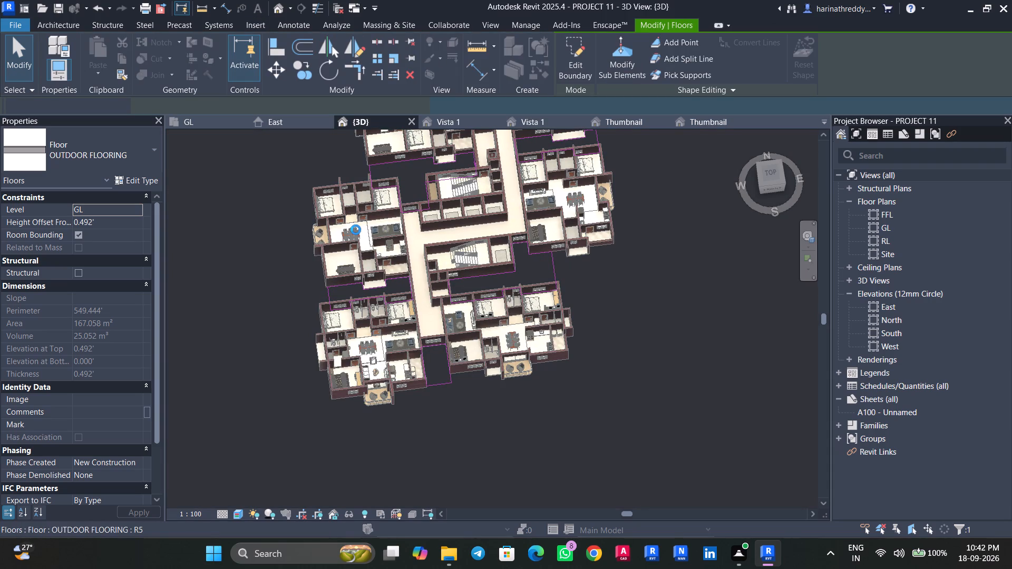
pyautogui.scroll(6, 356, 229)
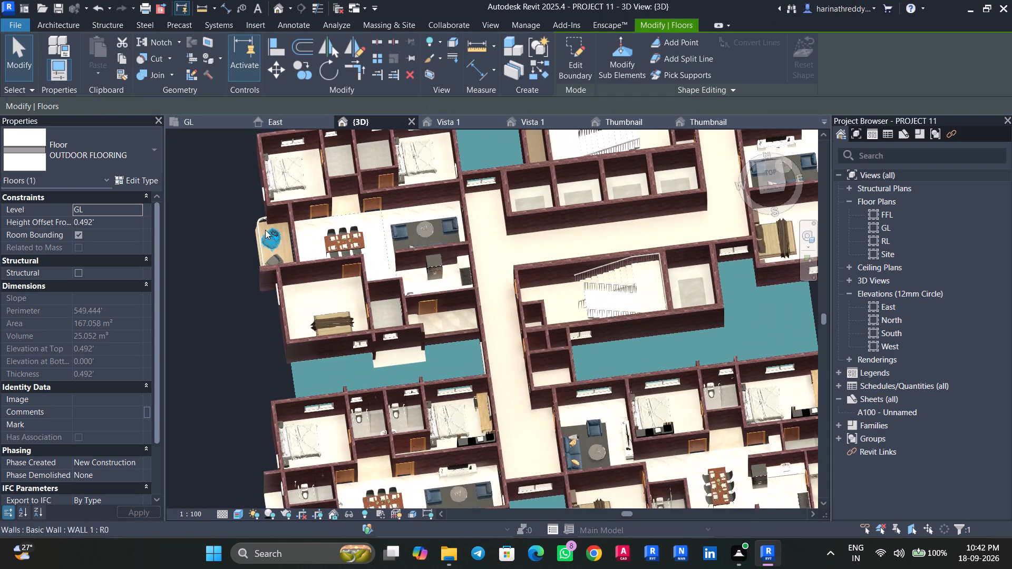
# Review the DINING FLOOR's boundary sketch and its extent across the apartments, finishing the sketch and clearing the selection.
pyautogui.click(238, 200)
pyautogui.scroll(3, 323, 211)
pyautogui.click(315, 229)
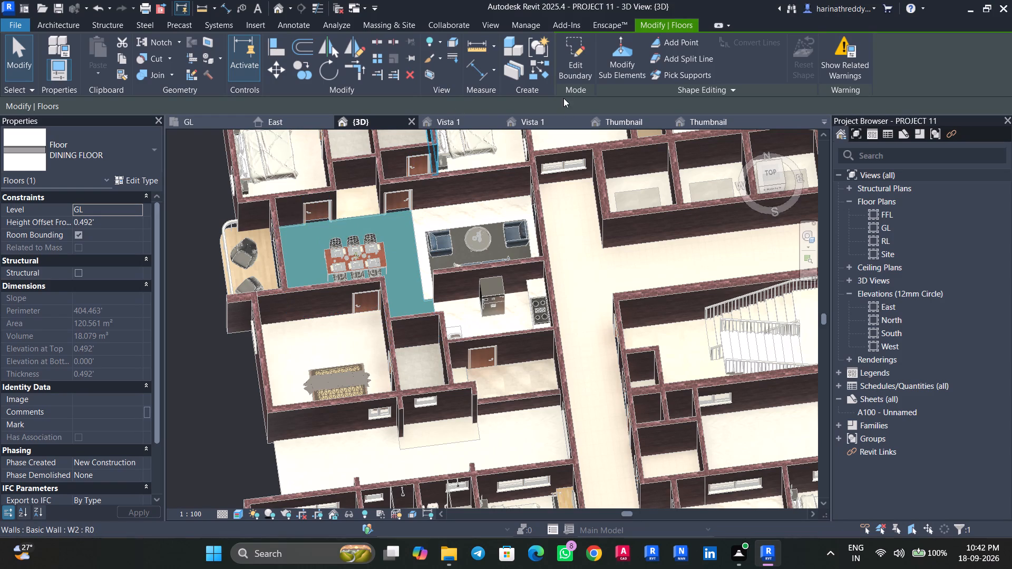
pyautogui.click(576, 76)
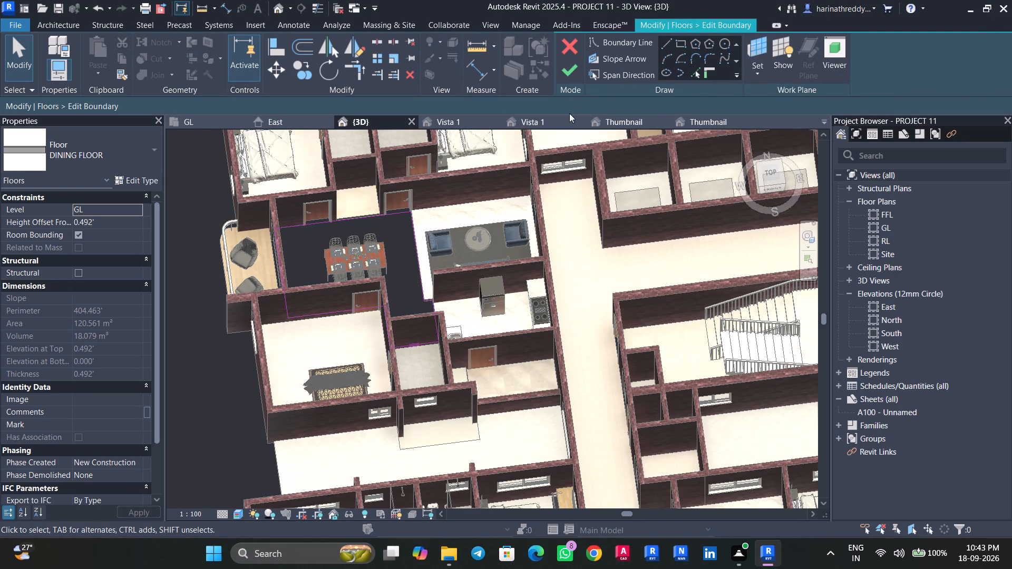
pyautogui.click(569, 70)
pyautogui.scroll(-12, 425, 200)
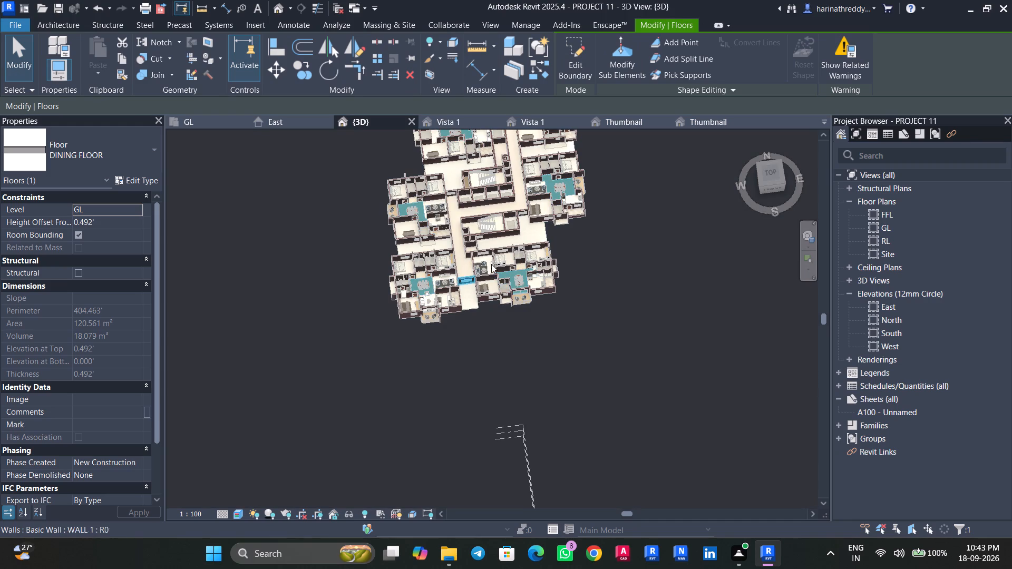
pyautogui.scroll(4, 629, 223)
pyautogui.click(629, 223)
pyautogui.scroll(5, 607, 234)
pyautogui.moveTo(607, 234); pyautogui.dragTo(624, 280, button='middle')
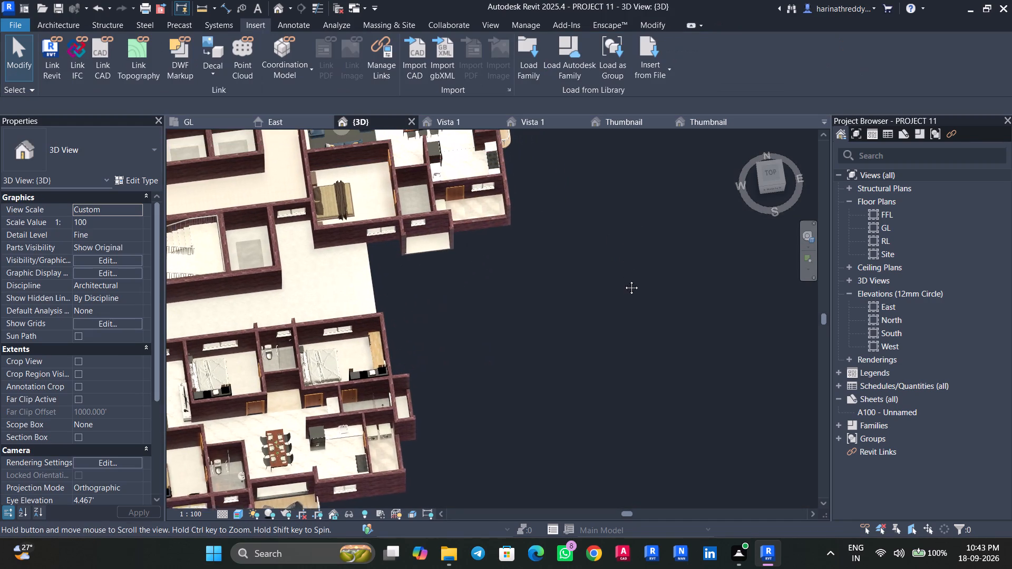
# Review the BEDROOM floor's boundary sketch around the north-east apartment's bedroom, finish the sketch and clear the selection.
pyautogui.moveTo(624, 280); pyautogui.dragTo(647, 423, button='middle')
pyautogui.scroll(1, 629, 281)
pyautogui.moveTo(629, 282); pyautogui.dragTo(659, 483, button='middle')
pyautogui.scroll(1, 659, 472)
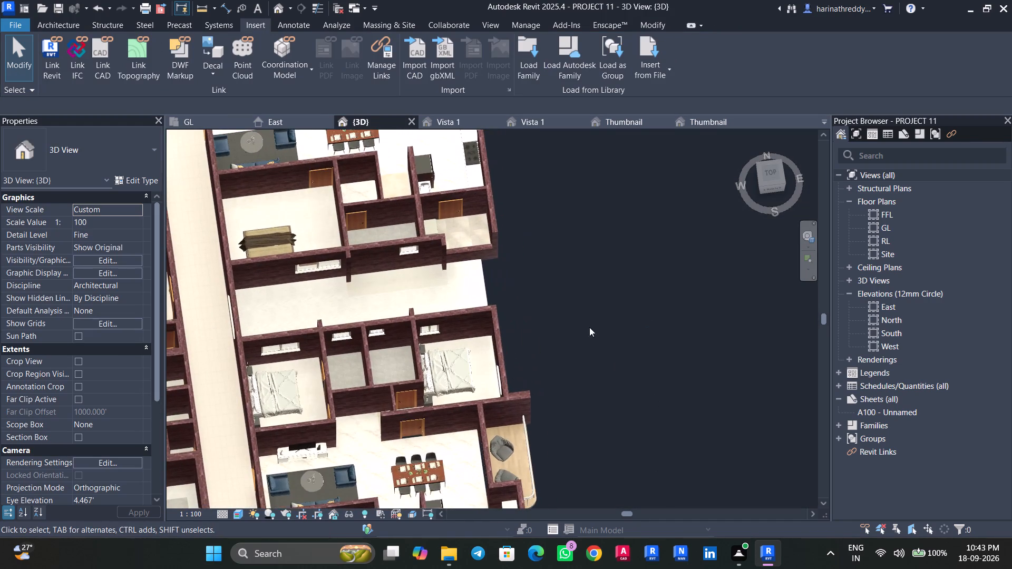
pyautogui.moveTo(510, 213); pyautogui.dragTo(577, 370, button='middle')
pyautogui.moveTo(601, 233); pyautogui.dragTo(614, 276, button='middle')
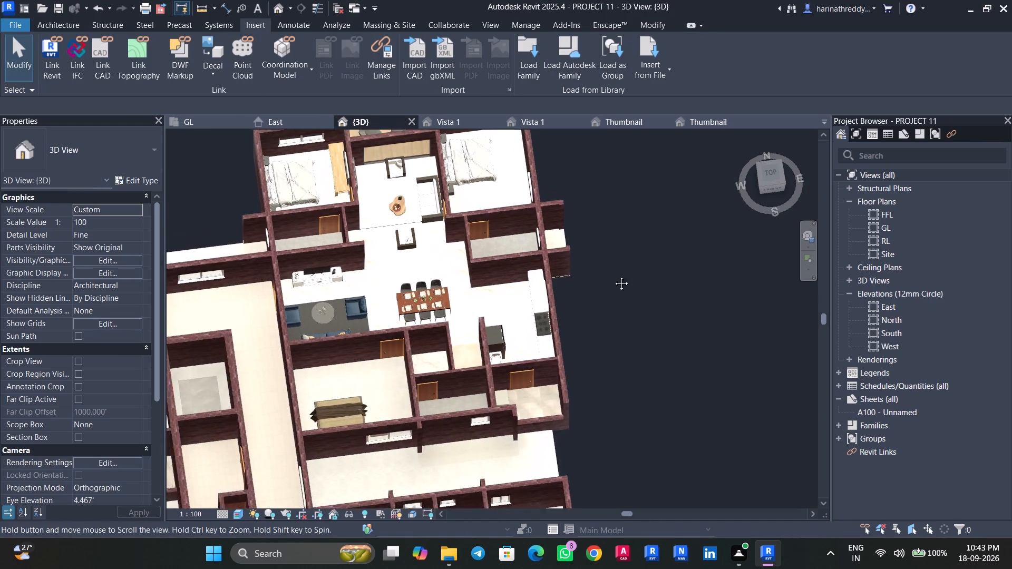
pyautogui.moveTo(614, 276); pyautogui.dragTo(620, 354, button='middle')
pyautogui.scroll(1, 620, 354)
pyautogui.scroll(3, 517, 229)
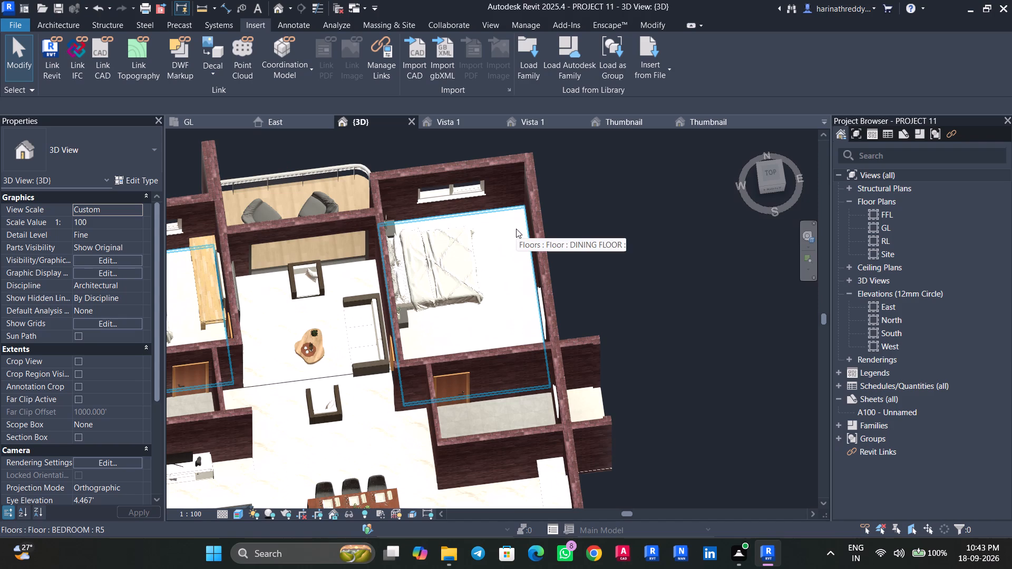
pyautogui.click(516, 229)
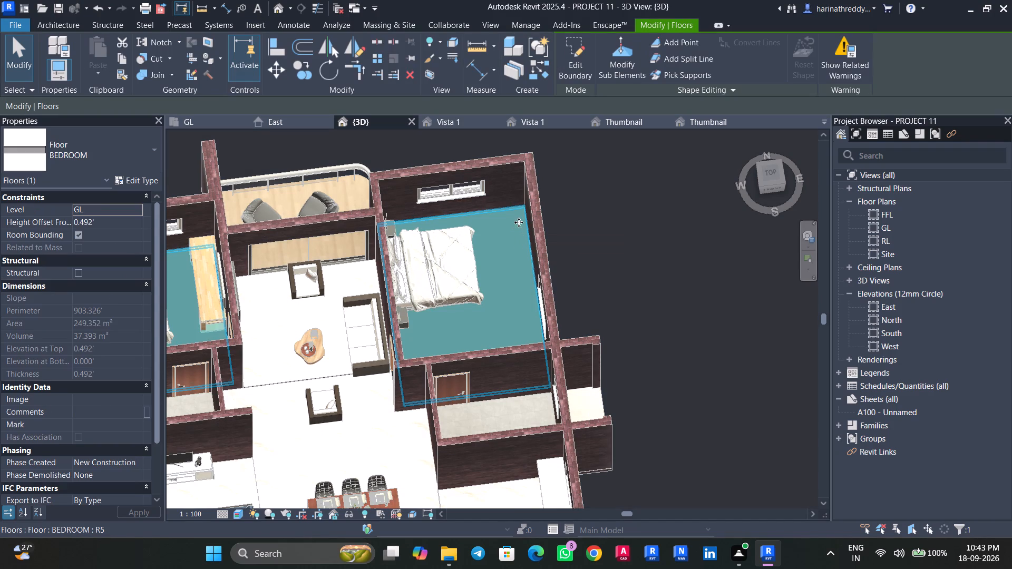
pyautogui.click(572, 75)
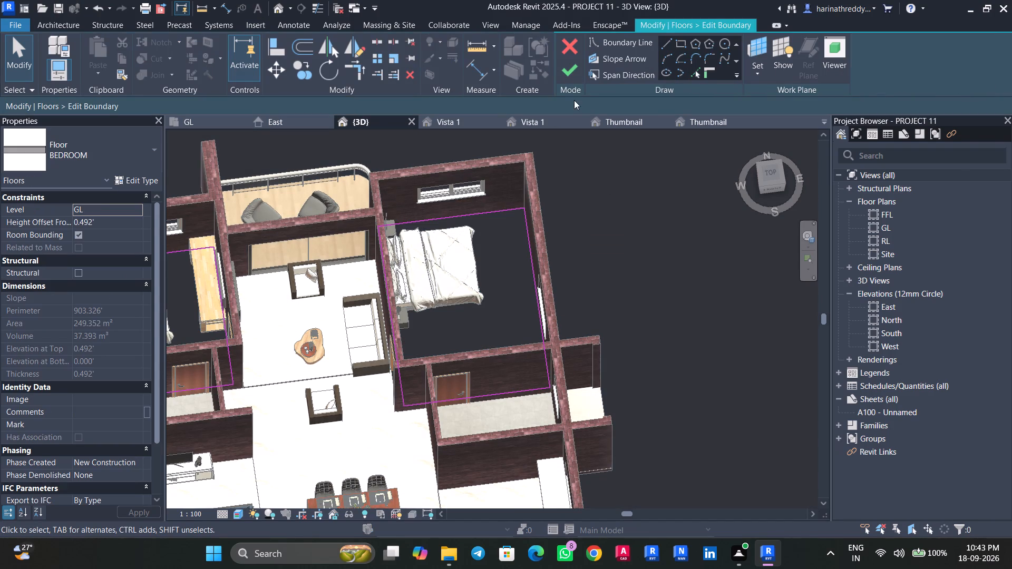
pyautogui.click(571, 85)
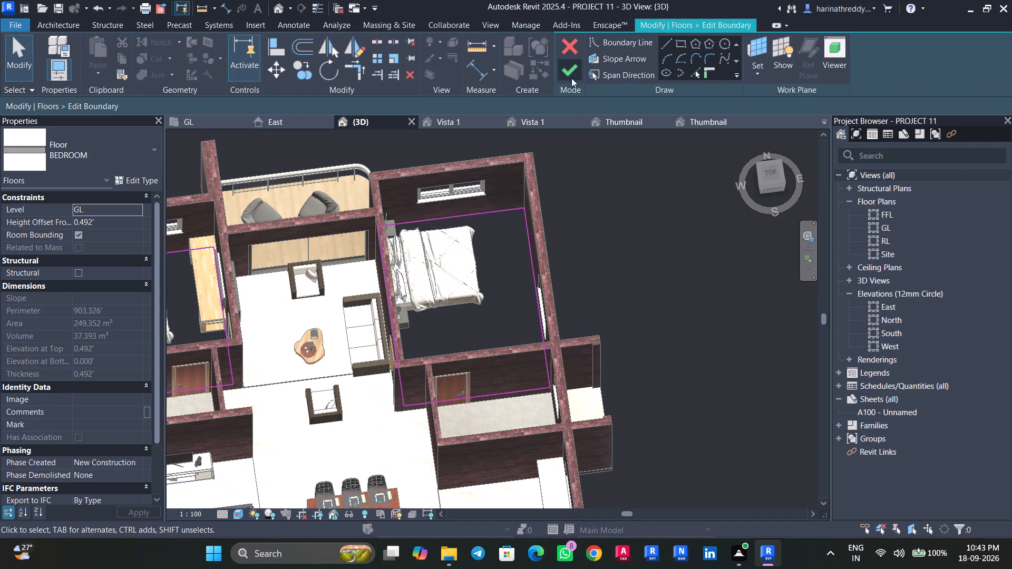
pyautogui.click(571, 77)
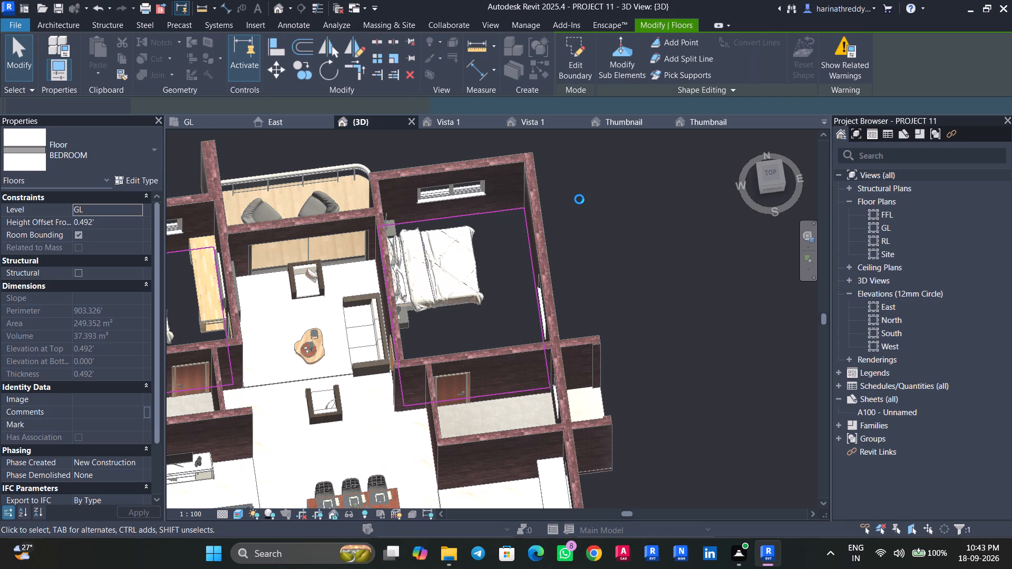
pyautogui.click(579, 199)
# Review the DRAWING FLOORING floor's boundary sketch in the north-west apartment, finish the sketch and clear the selection.
pyautogui.scroll(-8, 580, 200)
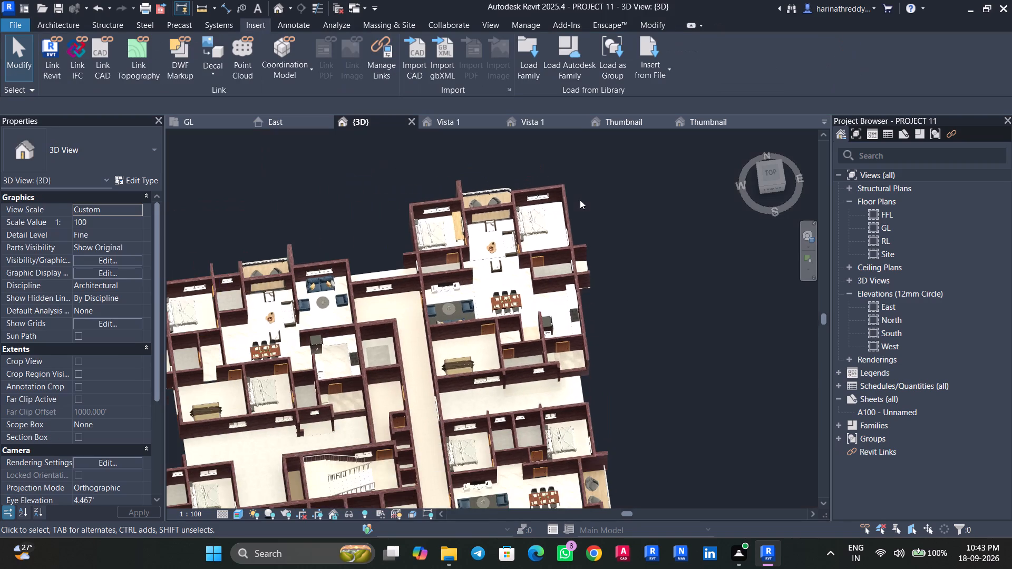
pyautogui.moveTo(385, 242); pyautogui.dragTo(635, 160, button='middle')
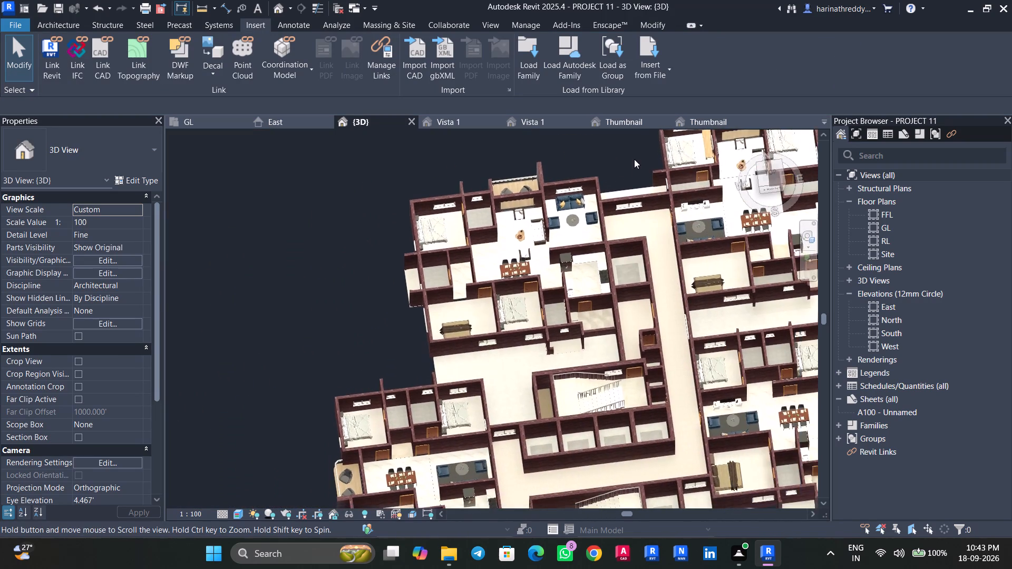
pyautogui.scroll(10, 562, 215)
pyautogui.click(562, 280)
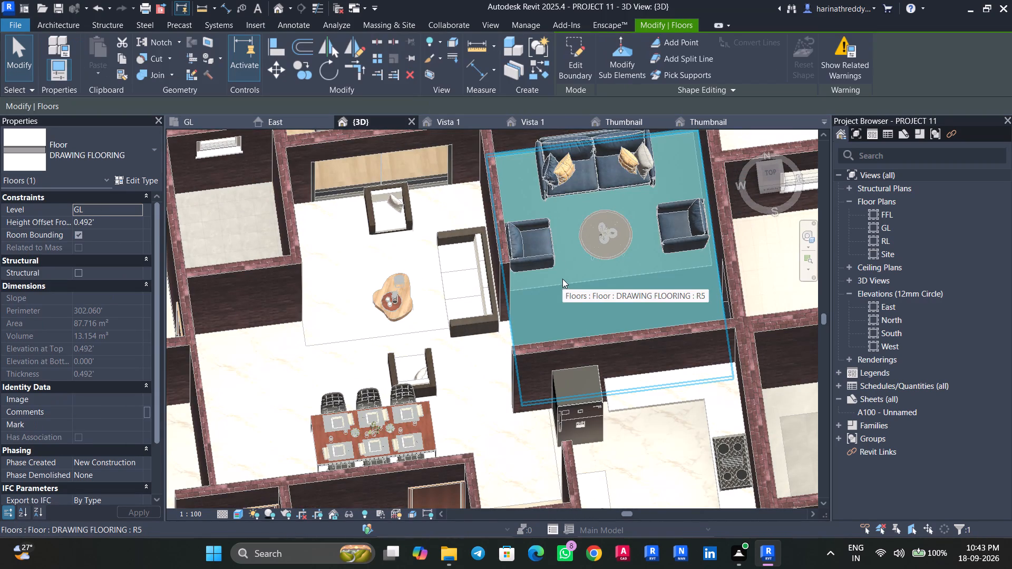
pyautogui.click(582, 81)
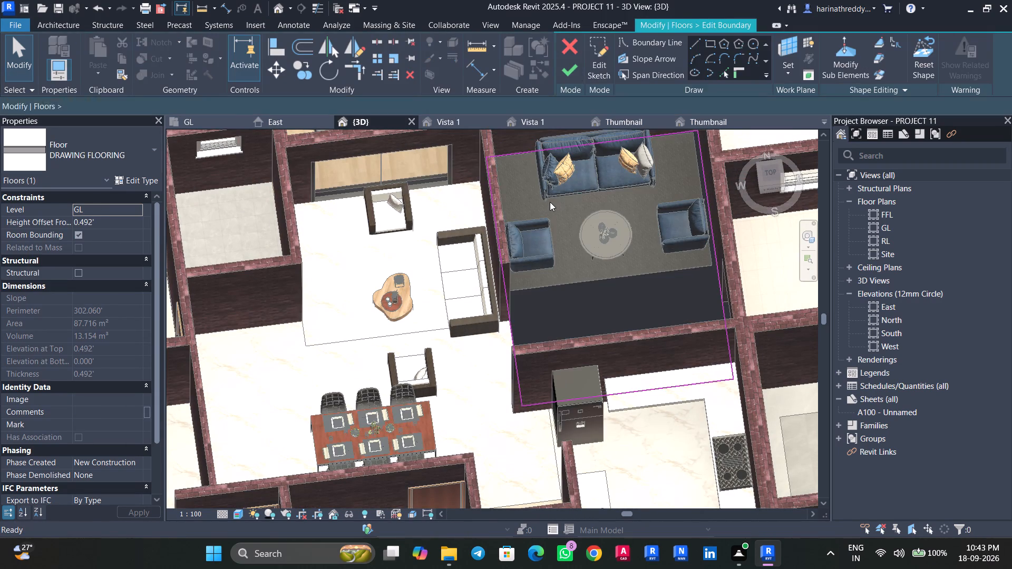
pyautogui.scroll(-8, 549, 207)
pyautogui.click(564, 76)
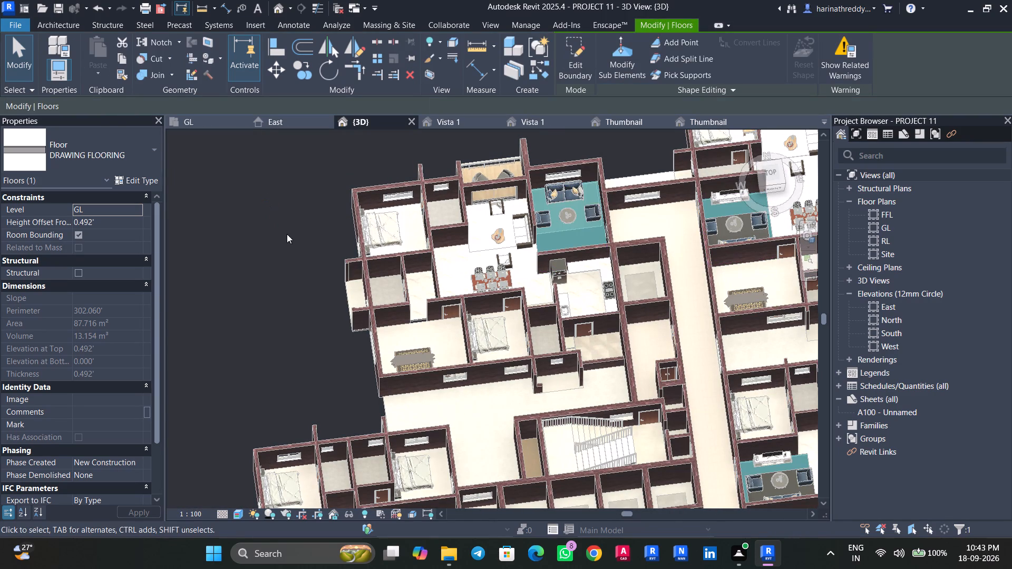
pyautogui.click(285, 231)
# Review the BEDROOM floor's boundary sketch in the north-west apartment and its extent across the building, finishing the sketch and clearing the selection.
pyautogui.scroll(8, 402, 222)
pyautogui.click(420, 214)
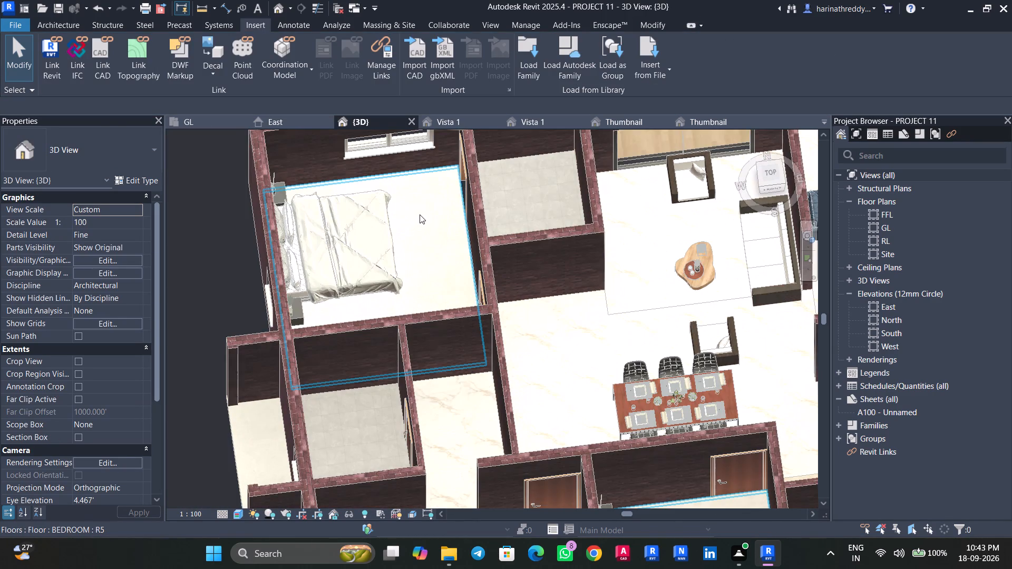
pyautogui.click(575, 61)
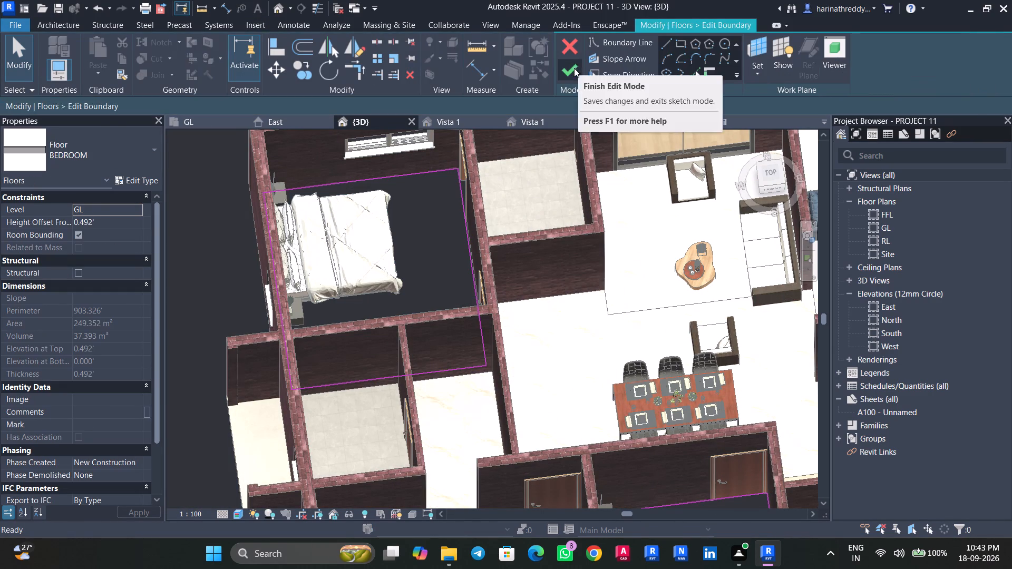
pyautogui.click(571, 75)
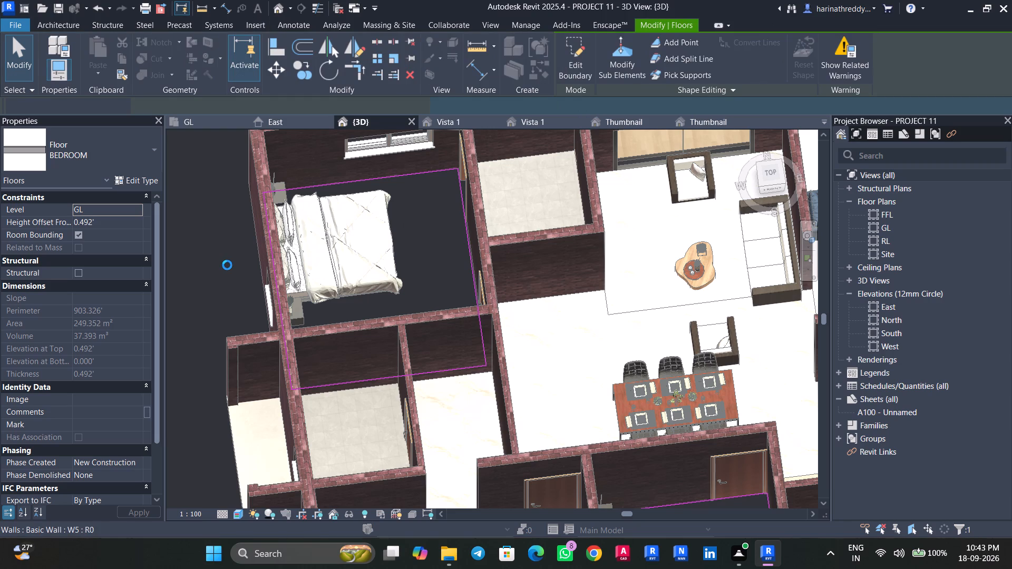
pyautogui.scroll(-7, 227, 265)
pyautogui.moveTo(227, 262); pyautogui.dragTo(355, 124, button='middle')
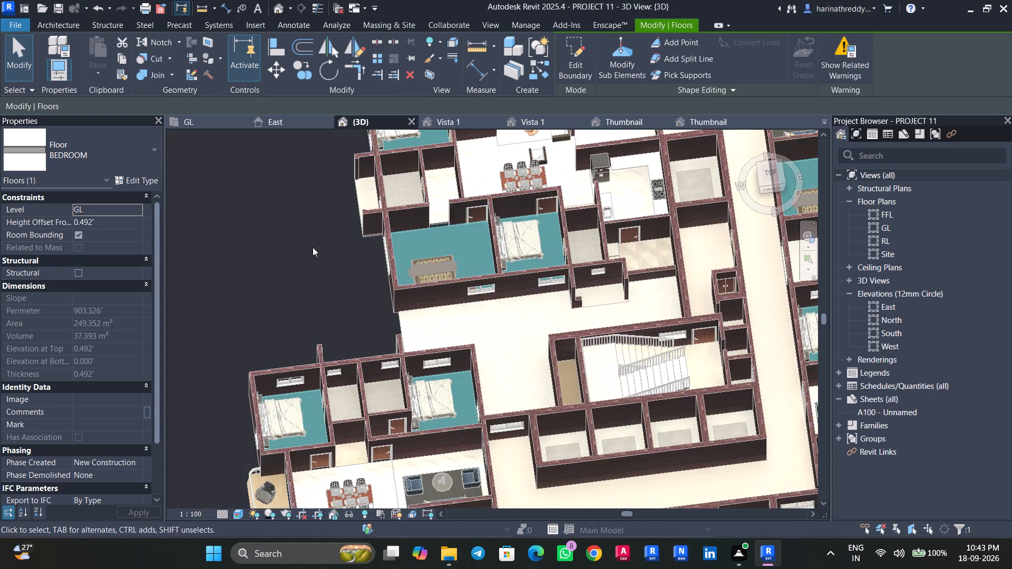
pyautogui.moveTo(313, 244); pyautogui.dragTo(323, 140, button='middle')
pyautogui.click(317, 168)
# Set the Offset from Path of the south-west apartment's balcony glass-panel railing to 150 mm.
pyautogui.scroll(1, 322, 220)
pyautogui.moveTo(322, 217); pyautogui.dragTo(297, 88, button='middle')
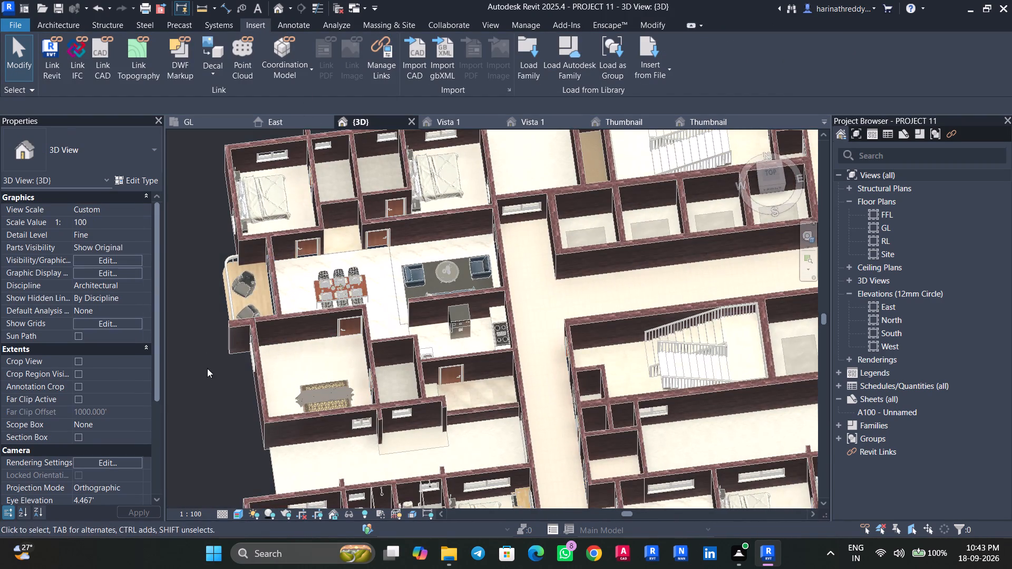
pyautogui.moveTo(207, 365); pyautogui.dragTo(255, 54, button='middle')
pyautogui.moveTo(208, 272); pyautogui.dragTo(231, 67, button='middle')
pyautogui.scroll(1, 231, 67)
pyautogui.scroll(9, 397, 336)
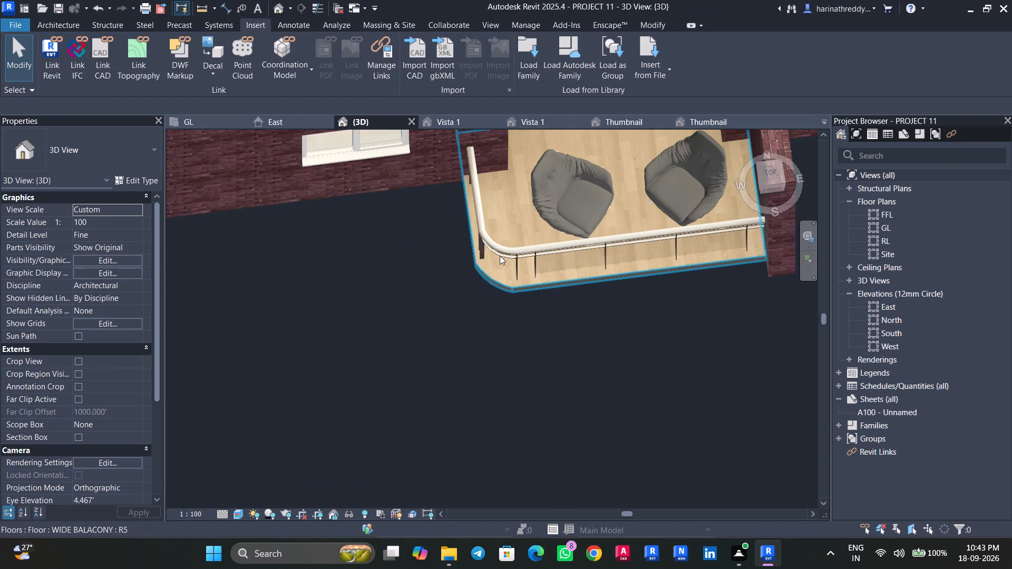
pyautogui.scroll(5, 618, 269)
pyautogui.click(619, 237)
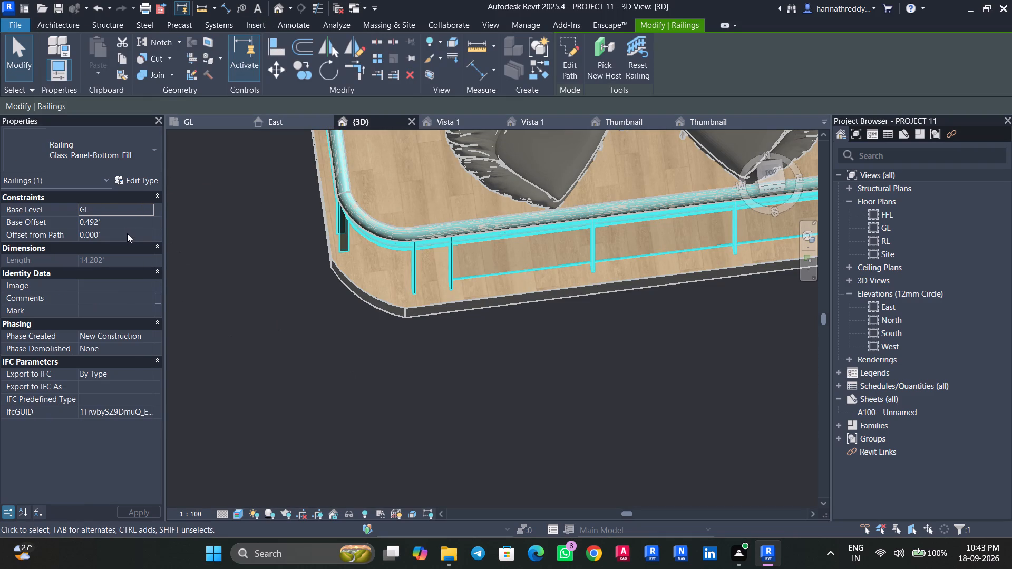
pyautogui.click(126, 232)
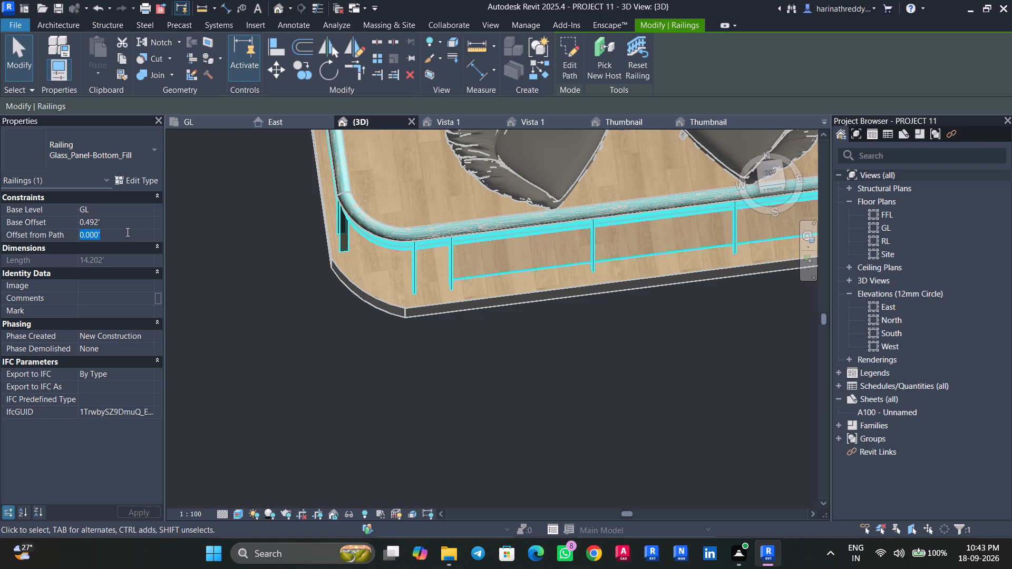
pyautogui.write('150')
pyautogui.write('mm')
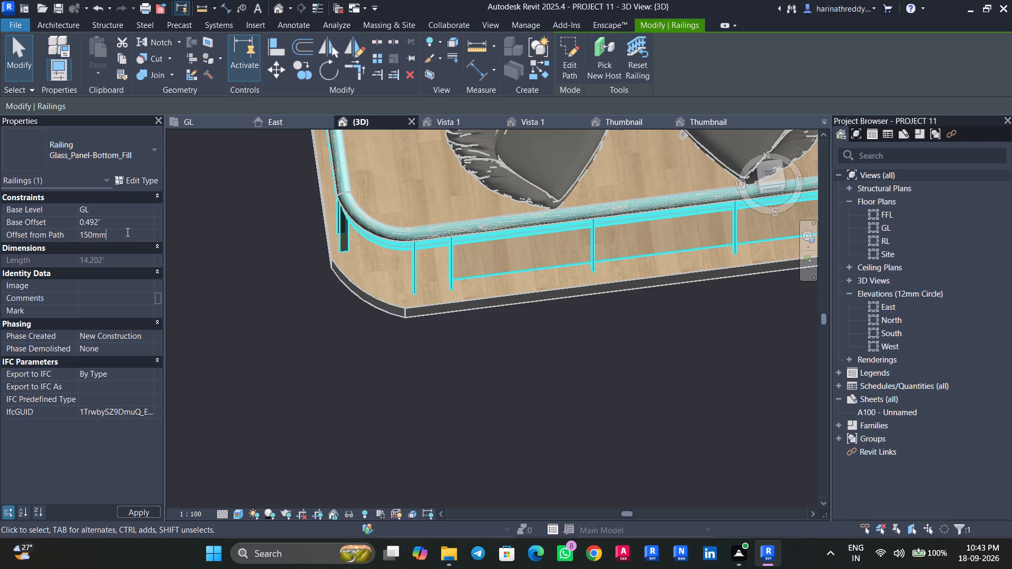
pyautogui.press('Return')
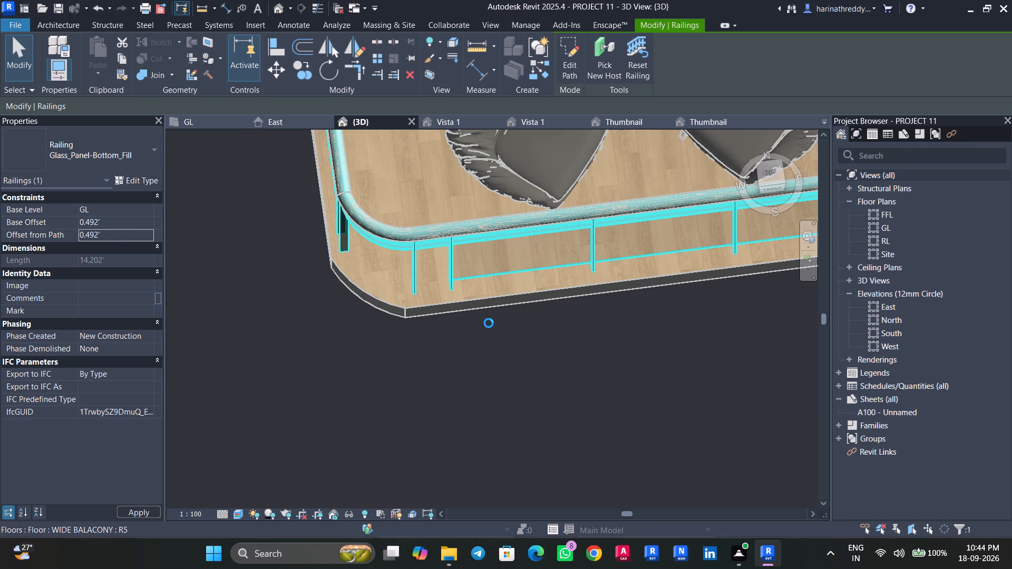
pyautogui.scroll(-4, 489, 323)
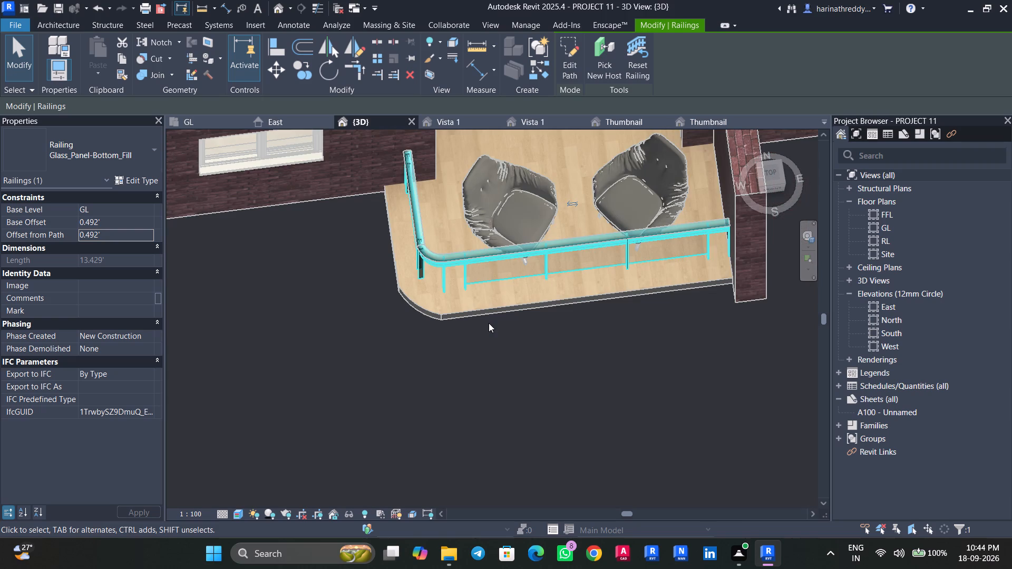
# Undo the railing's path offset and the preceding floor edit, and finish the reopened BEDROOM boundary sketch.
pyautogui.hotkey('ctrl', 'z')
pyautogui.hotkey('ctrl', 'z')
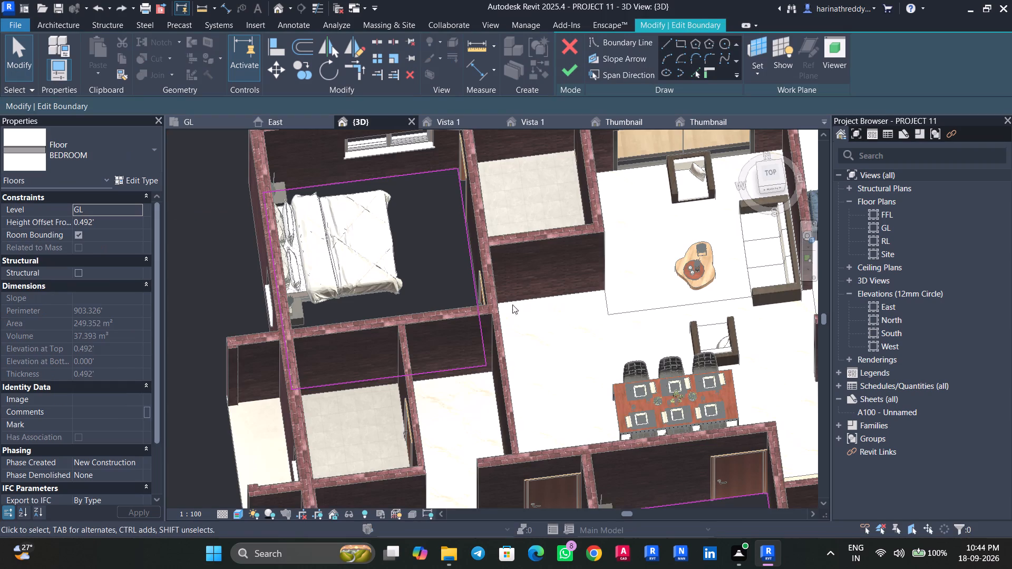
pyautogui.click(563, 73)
# Set the Base Offset of the south-west apartment's balcony glass-panel railing to 150 mm.
pyautogui.scroll(-6, 498, 253)
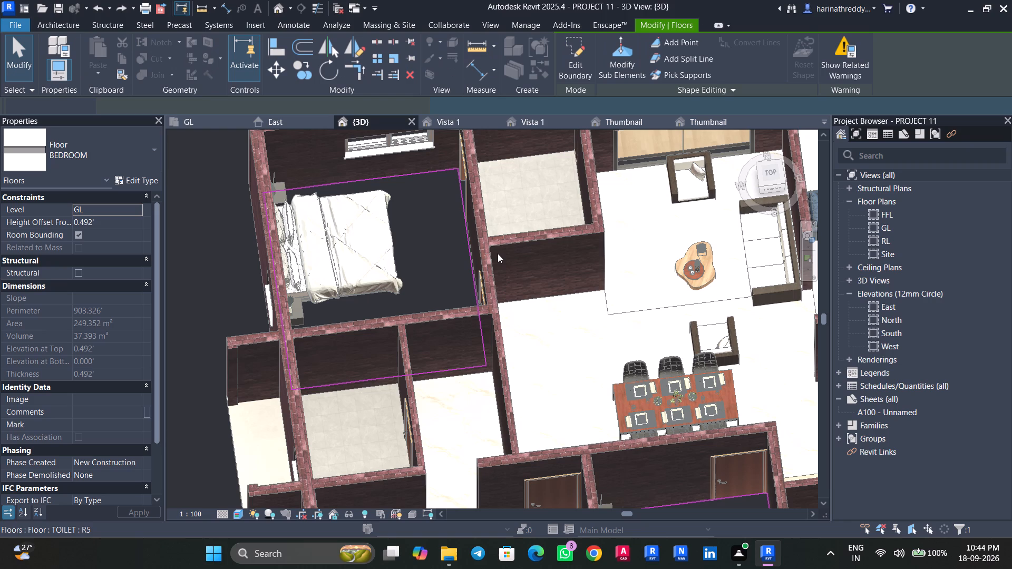
pyautogui.scroll(-15, 498, 253)
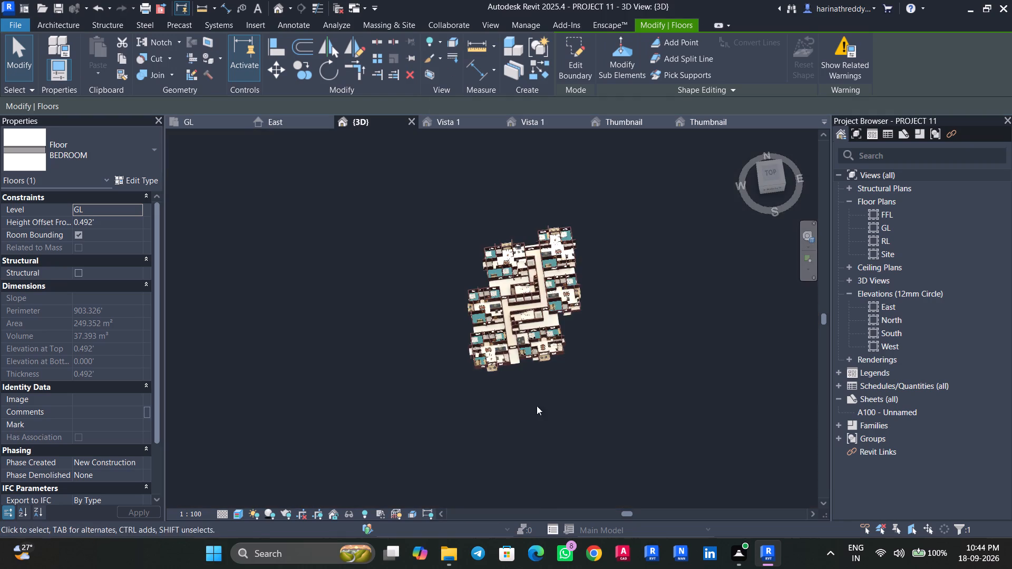
pyautogui.scroll(4, 556, 458)
pyautogui.scroll(11, 473, 310)
pyautogui.scroll(6, 386, 324)
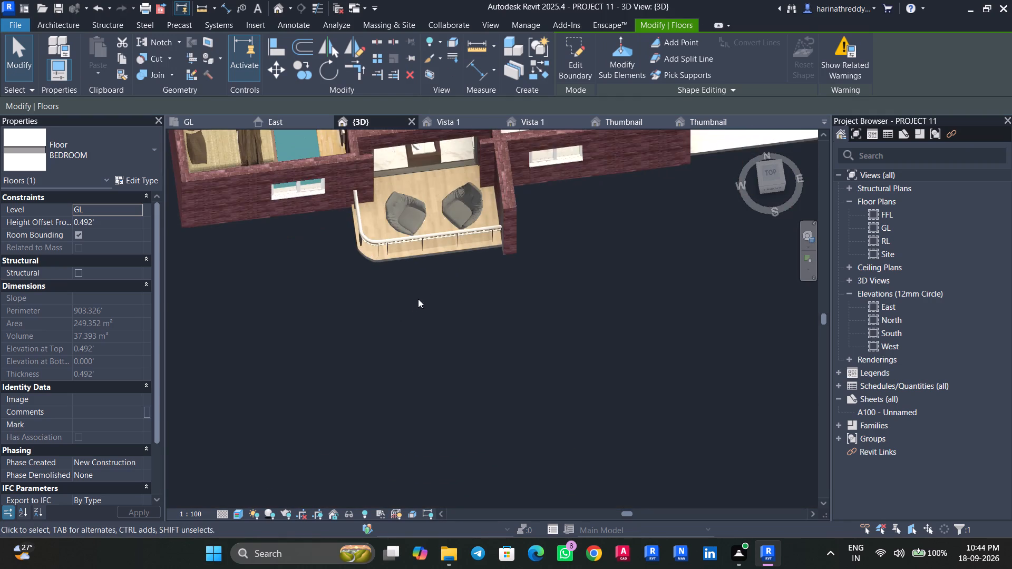
pyautogui.scroll(3, 418, 299)
pyautogui.click(406, 274)
pyautogui.click(355, 182)
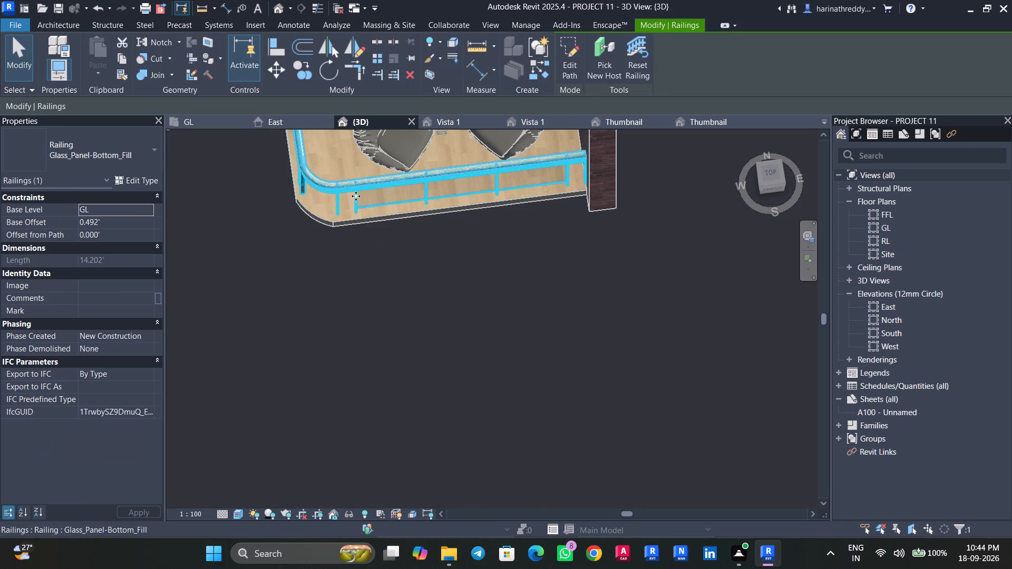
pyautogui.click(125, 221)
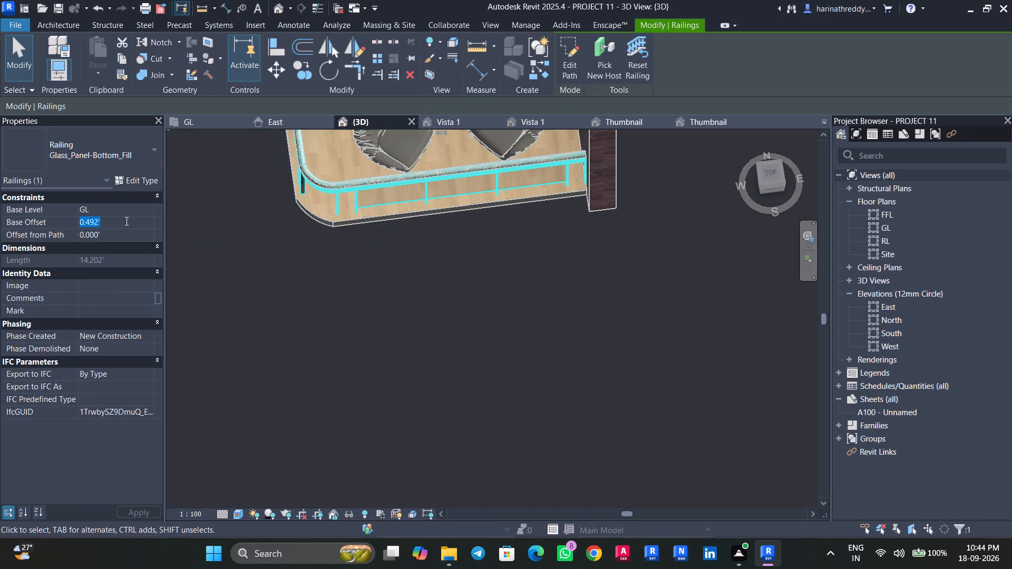
pyautogui.write('150')
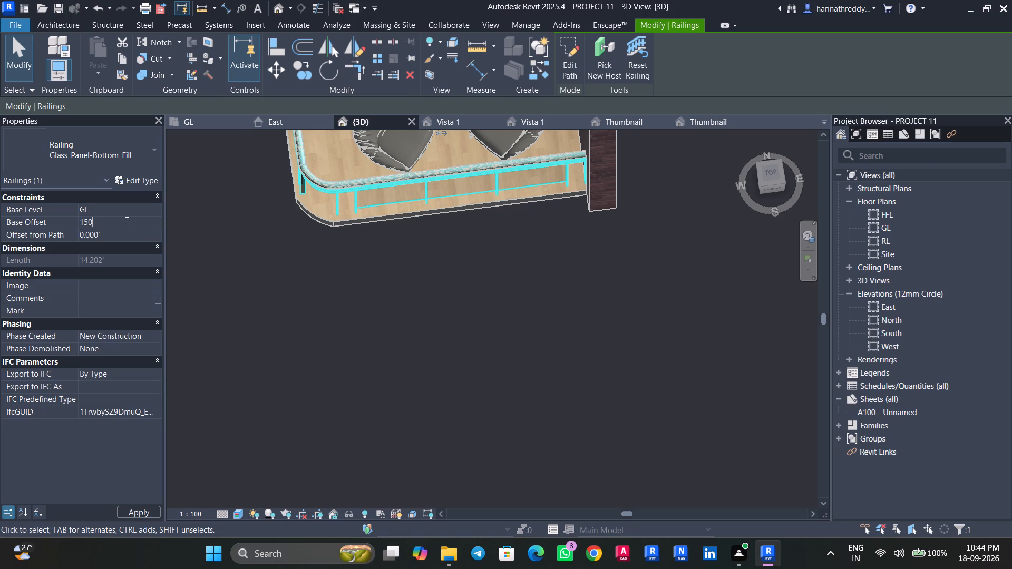
pyautogui.write('mm')
pyautogui.press('Return')
# Examine the balcony railing against its floor slab and the surrounding facade from the front, clearing the selection.
pyautogui.click(771, 190)
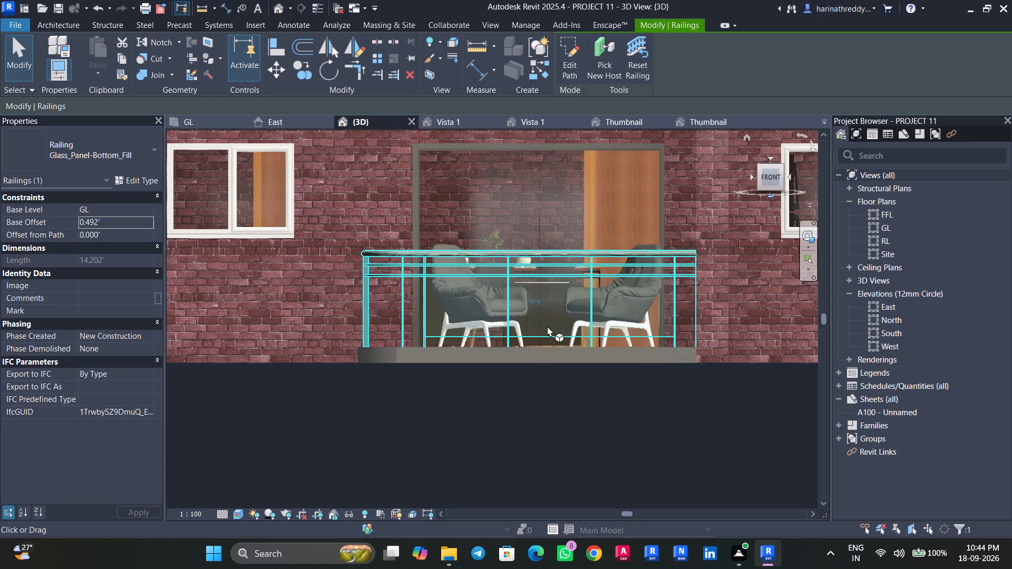
pyautogui.scroll(10, 531, 367)
pyautogui.scroll(-7, 534, 382)
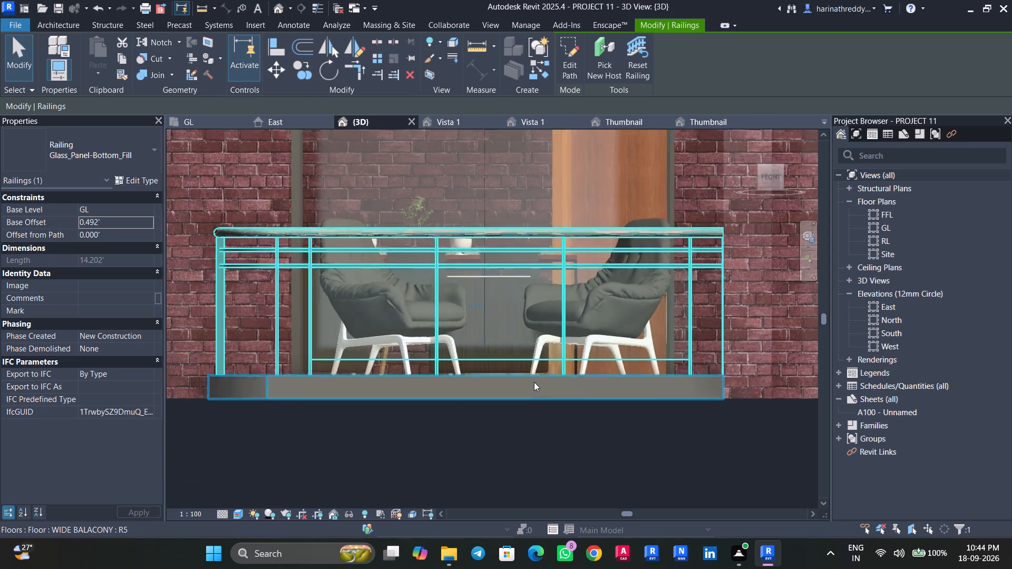
pyautogui.scroll(-8, 534, 382)
pyautogui.click(543, 417)
pyautogui.scroll(-3, 542, 417)
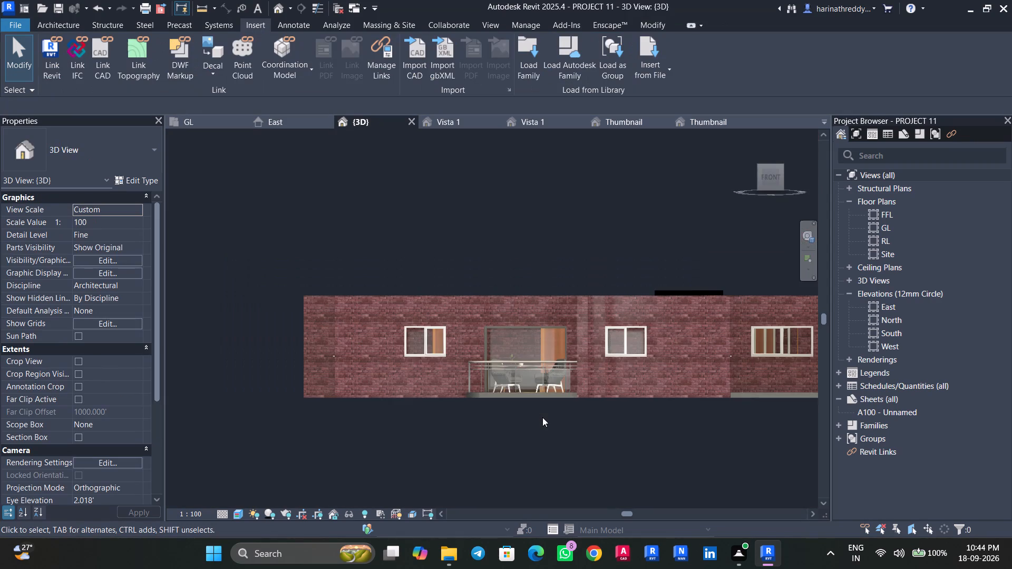
pyautogui.scroll(6, 689, 459)
pyautogui.moveTo(686, 452); pyautogui.dragTo(563, 436, button='middle')
pyautogui.scroll(-4, 563, 435)
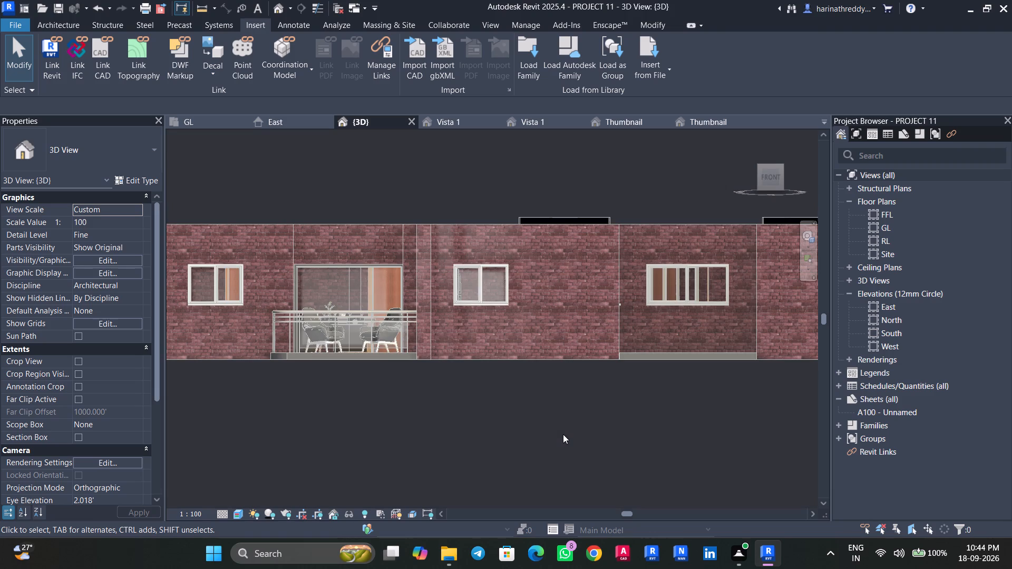
# Examine the front facade and the glass-panel railing and floor slab of a side balcony furnished with two armchairs.
pyautogui.scroll(4, 685, 365)
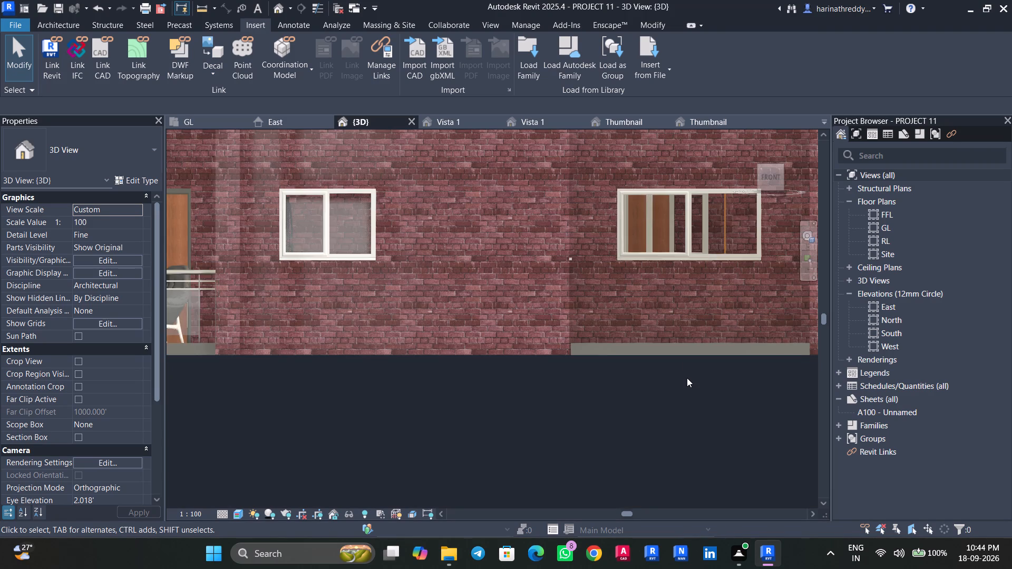
pyautogui.scroll(4, 687, 378)
pyautogui.scroll(-8, 686, 378)
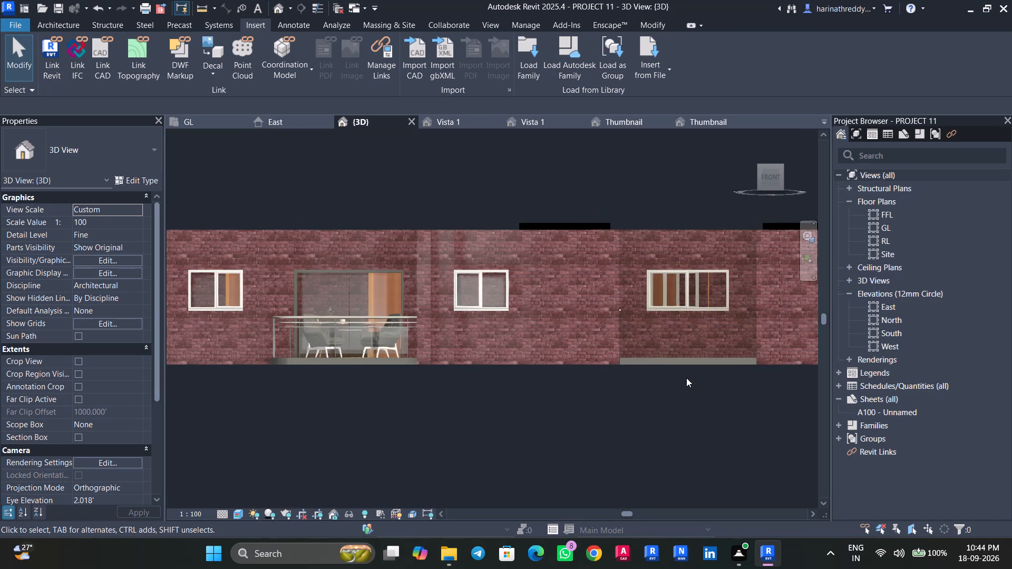
pyautogui.keyDown('shift'); pyautogui.moveTo(679, 393); pyautogui.dragTo(650, 448, button='middle'); pyautogui.keyUp('shift')
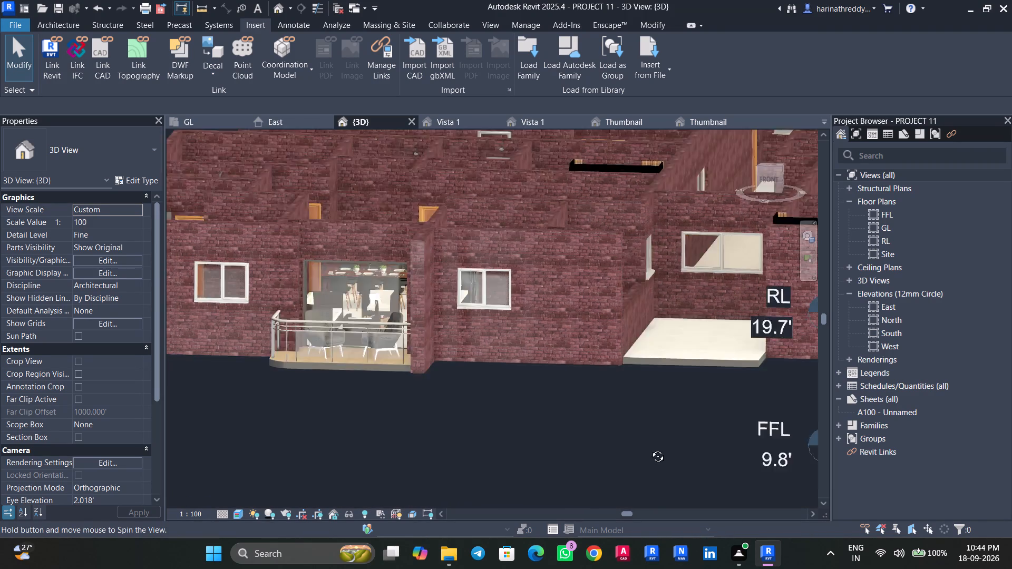
pyautogui.keyDown('shift'); pyautogui.moveTo(650, 448); pyautogui.dragTo(867, 463, button='middle'); pyautogui.keyUp('shift')
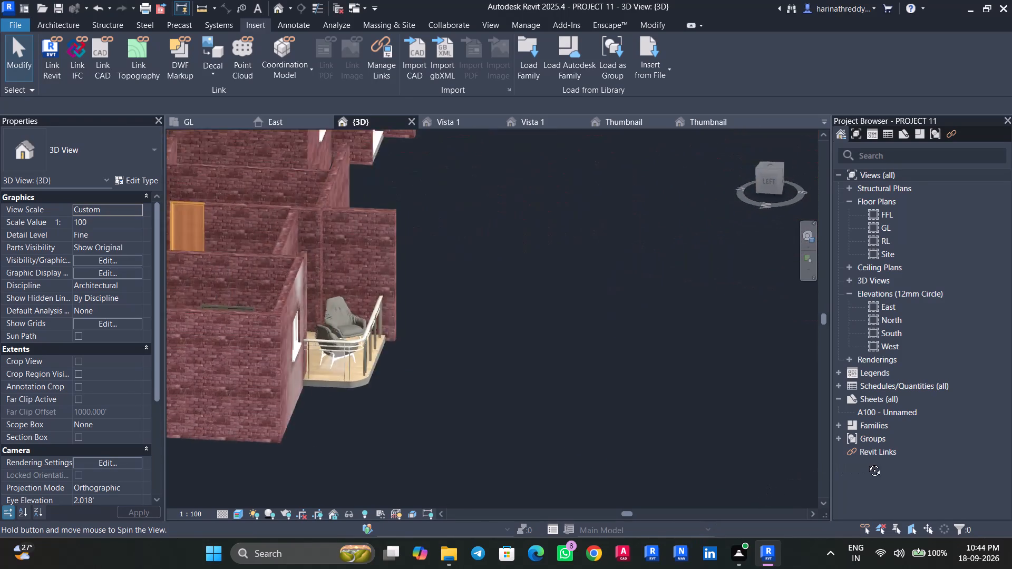
pyautogui.keyDown('shift'); pyautogui.moveTo(867, 463); pyautogui.dragTo(977, 454, button='middle'); pyautogui.keyUp('shift')
pyautogui.scroll(-5, 653, 373)
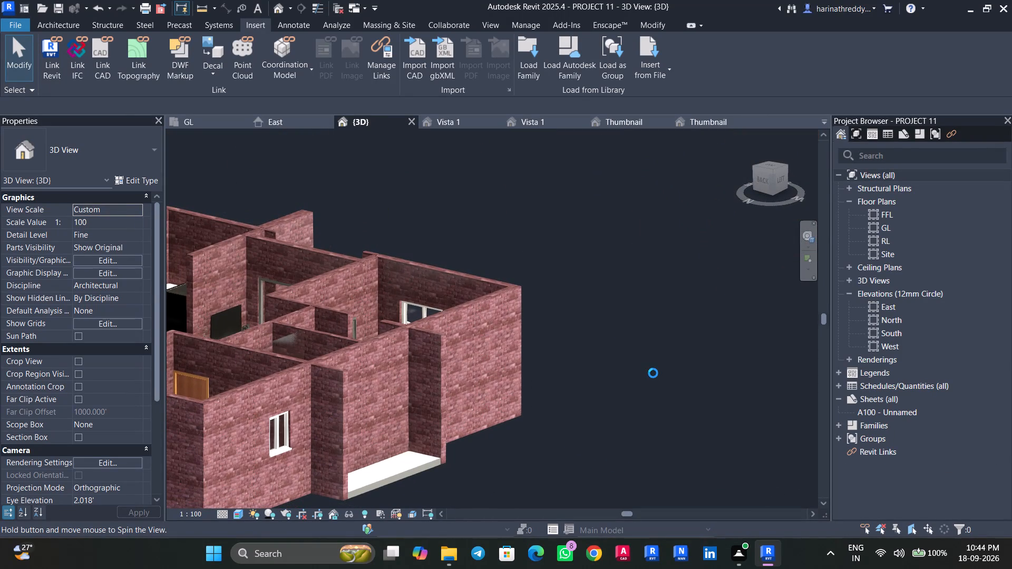
pyautogui.scroll(-2, 653, 373)
pyautogui.moveTo(635, 393); pyautogui.dragTo(677, 360, button='middle')
pyautogui.scroll(9, 441, 426)
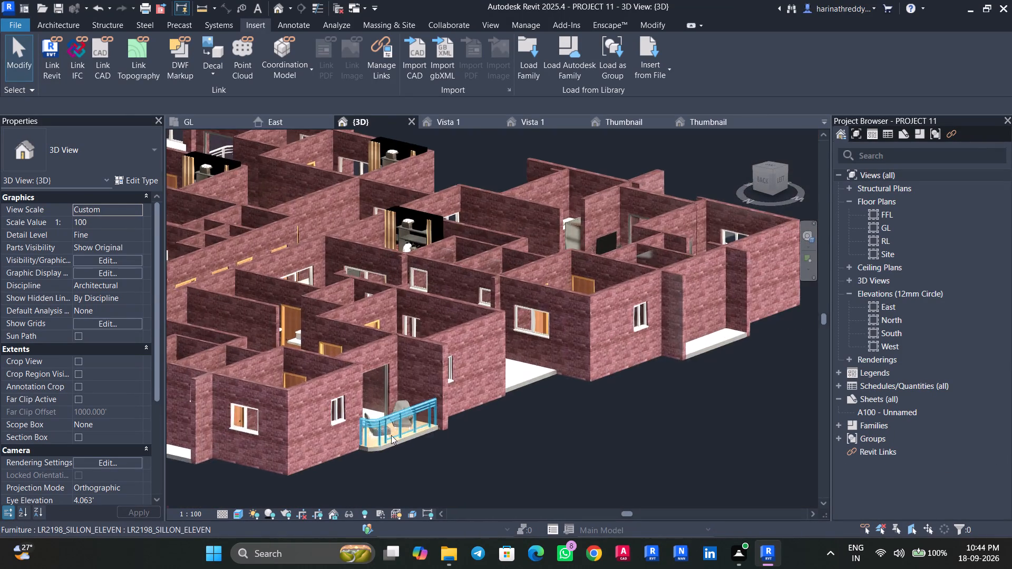
pyautogui.scroll(6, 391, 435)
pyautogui.click(507, 326)
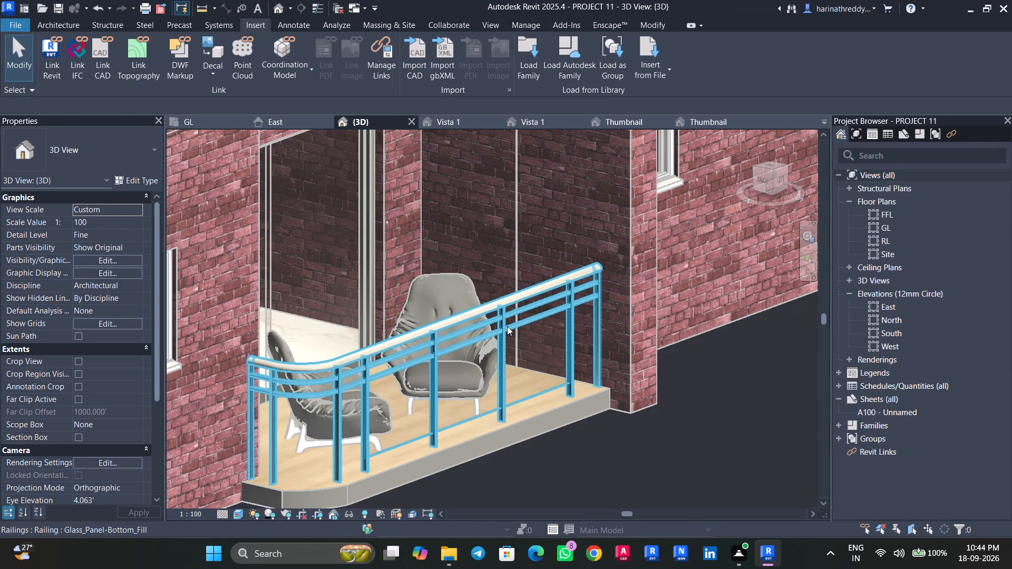
pyautogui.scroll(-10, 521, 404)
pyautogui.click(637, 438)
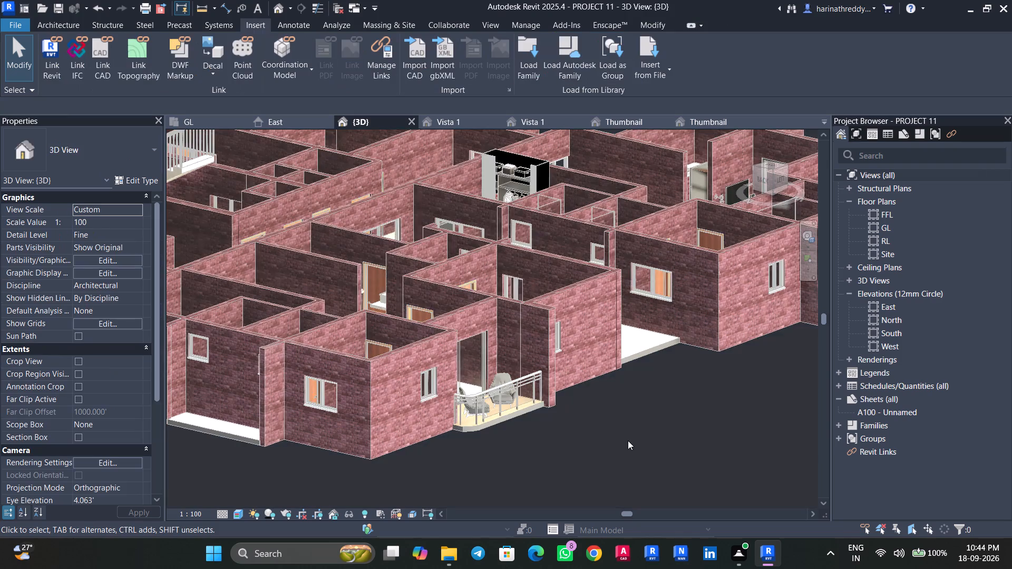
# Examine the rear facade and the glass-panel railing on the WIDE BALACONY floor outside a furnished living room.
pyautogui.keyDown('shift'); pyautogui.moveTo(629, 440); pyautogui.dragTo(656, 444, button='middle'); pyautogui.keyUp('shift')
pyautogui.moveTo(686, 478); pyautogui.dragTo(780, 367, button='middle')
pyautogui.moveTo(742, 429); pyautogui.dragTo(862, 316, button='middle')
pyautogui.scroll(-2, 575, 420)
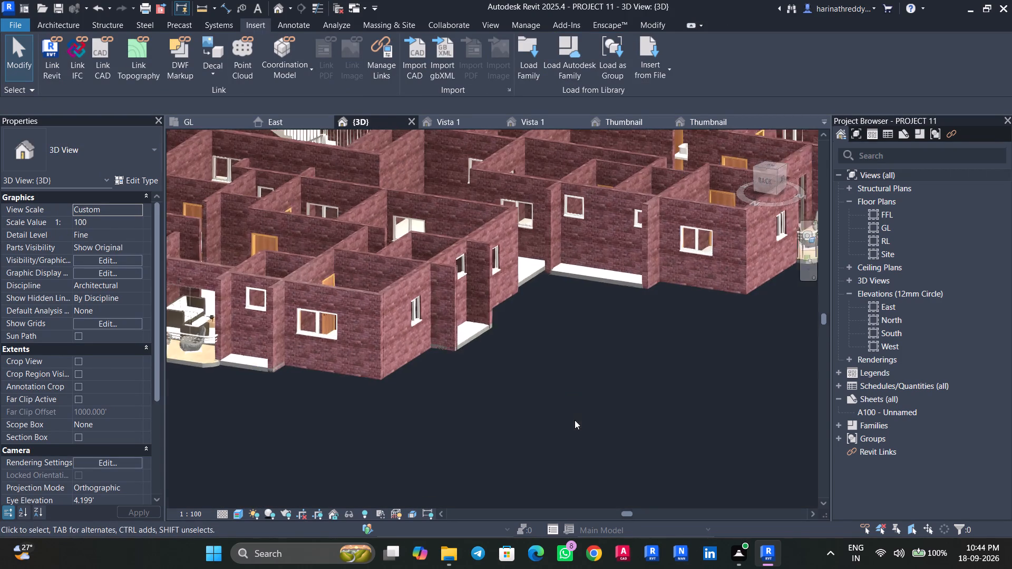
pyautogui.moveTo(567, 427); pyautogui.dragTo(714, 405, button='middle')
pyautogui.keyDown('shift'); pyautogui.moveTo(498, 390); pyautogui.dragTo(517, 408, button='middle'); pyautogui.keyUp('shift')
pyautogui.scroll(6, 494, 416)
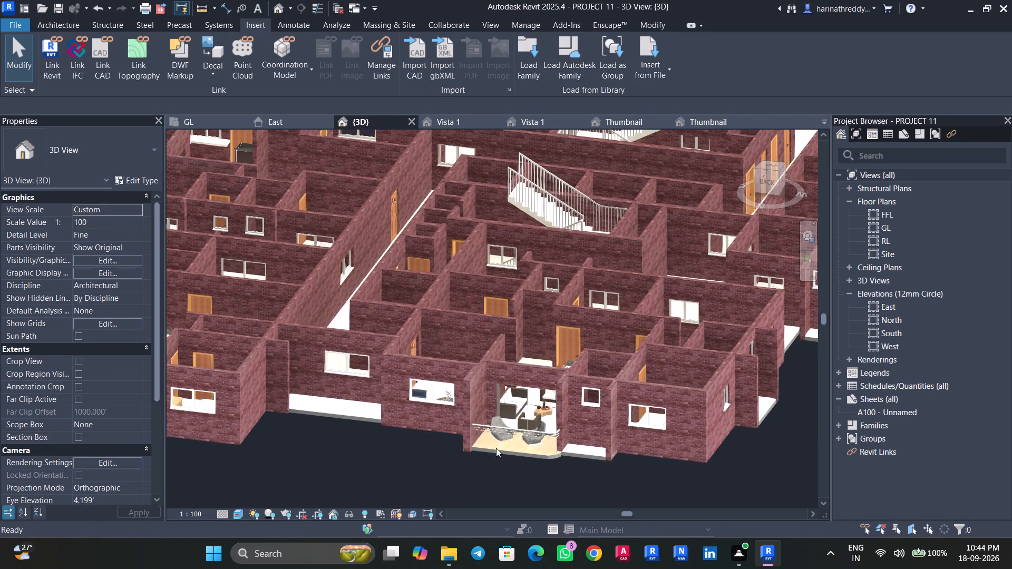
pyautogui.scroll(4, 495, 449)
pyautogui.moveTo(439, 448); pyautogui.dragTo(393, 380, button='middle')
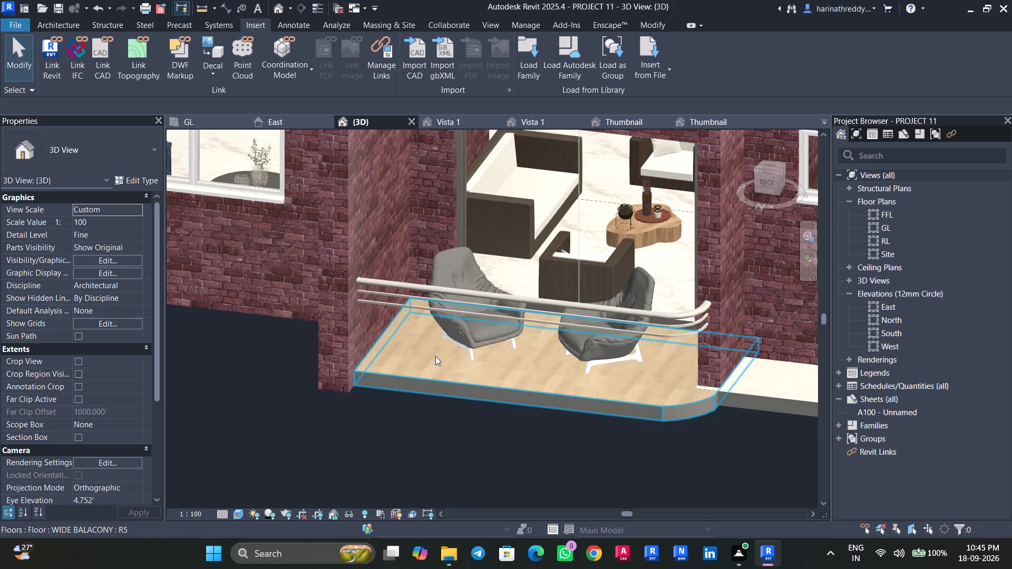
pyautogui.click(500, 329)
pyautogui.click(281, 397)
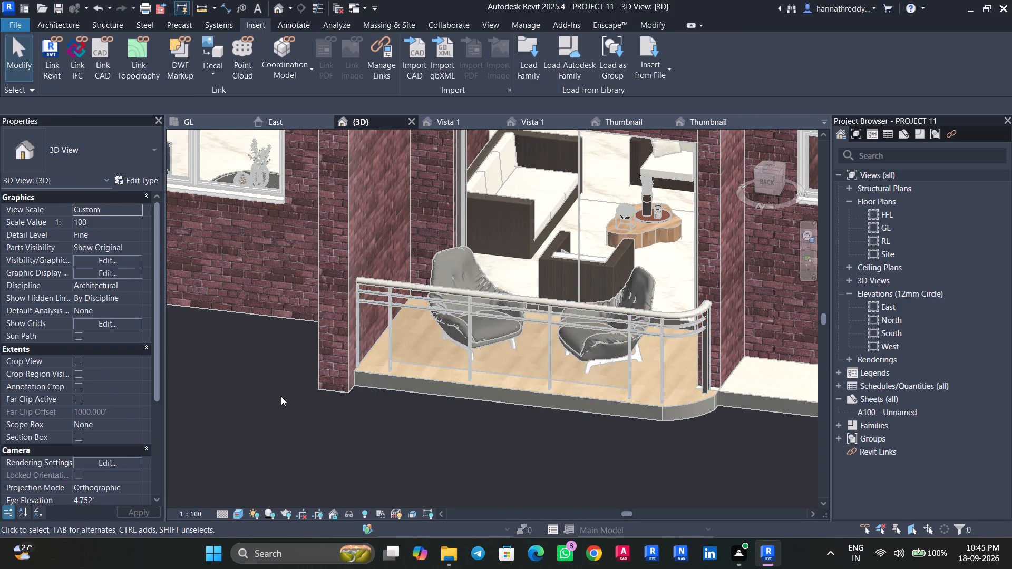
# Inspect the glass-panel railing, armchairs and slab edge of the other rear balcony, leaving nothing selected.
pyautogui.scroll(-6, 281, 396)
pyautogui.moveTo(228, 416); pyautogui.dragTo(782, 350, button='middle')
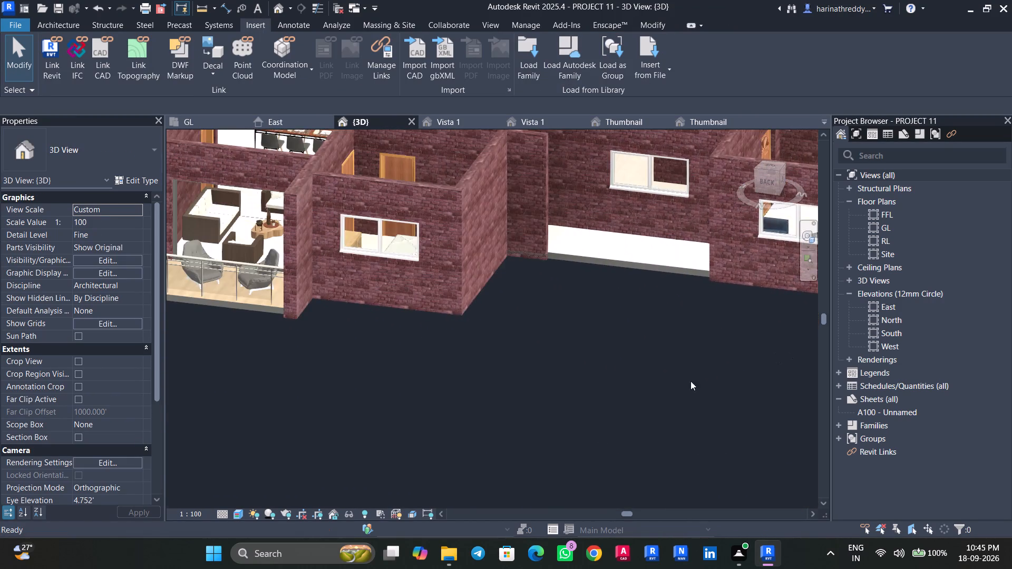
pyautogui.scroll(-4, 518, 382)
pyautogui.moveTo(443, 382); pyautogui.dragTo(509, 386, button='middle')
pyautogui.scroll(8, 438, 336)
pyautogui.click(438, 335)
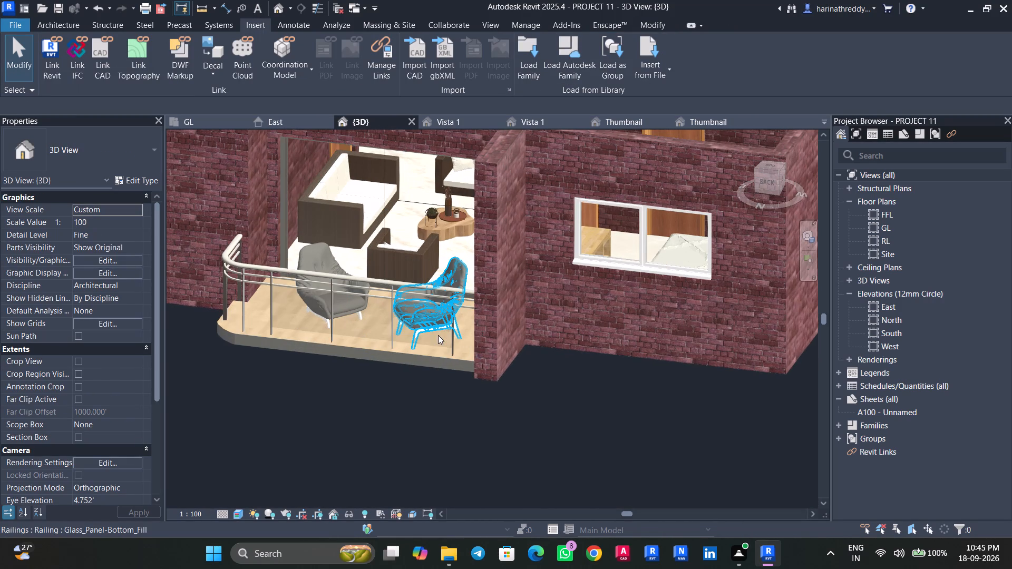
pyautogui.scroll(5, 401, 391)
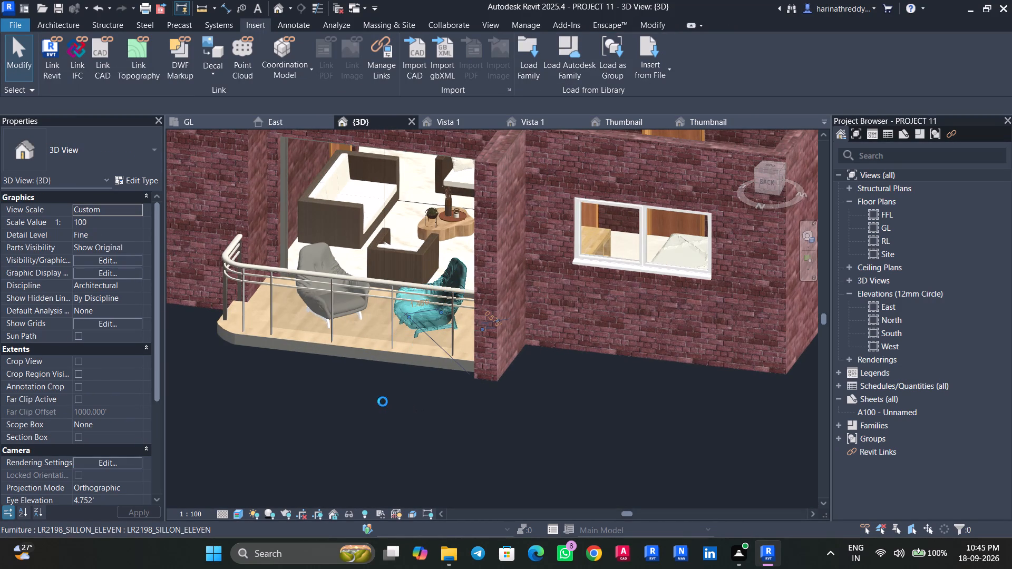
pyautogui.click(348, 392)
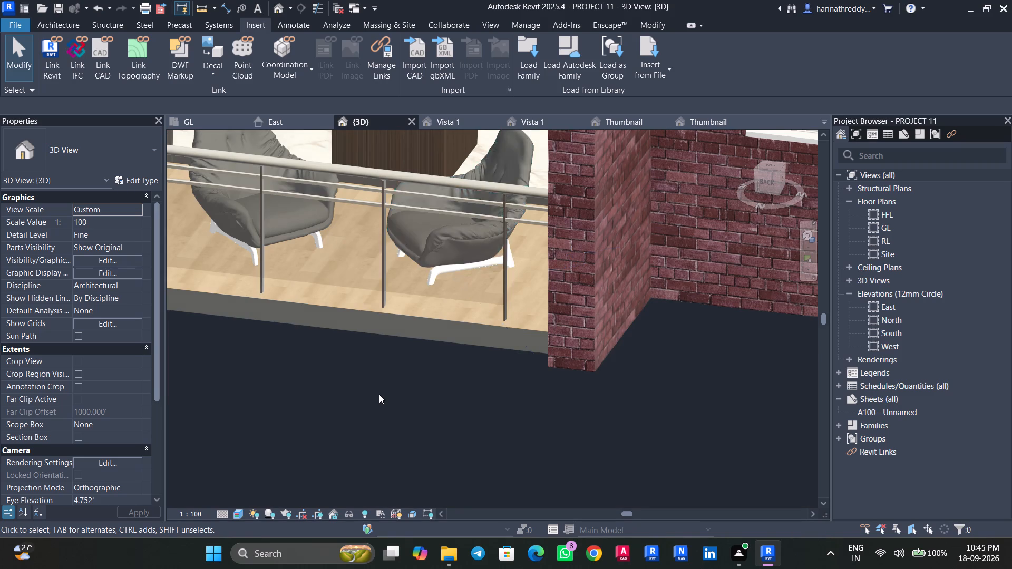
pyautogui.click(377, 247)
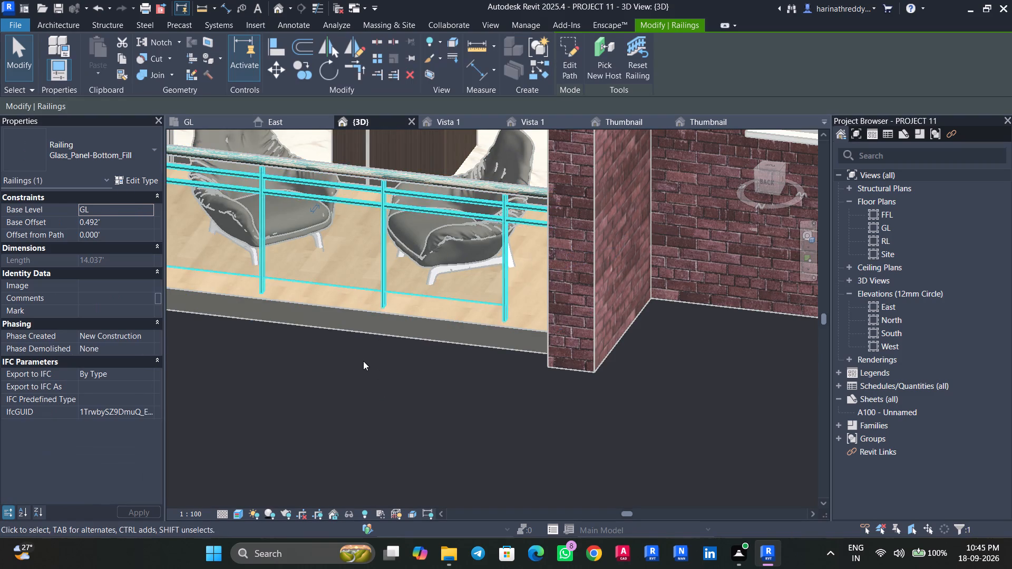
pyautogui.scroll(-10, 363, 361)
pyautogui.click(329, 405)
pyautogui.scroll(-3, 328, 404)
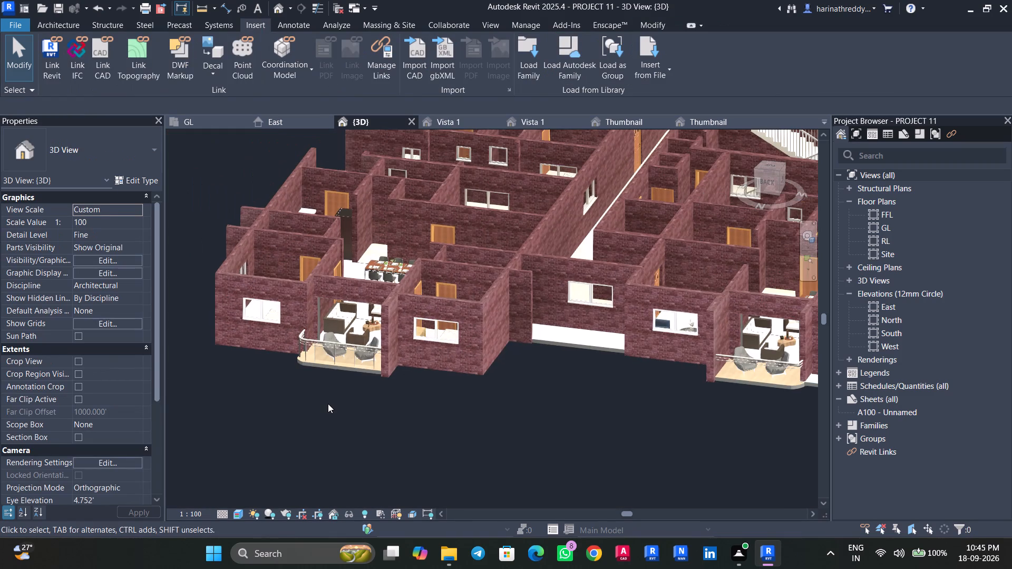
pyautogui.keyDown('shift'); pyautogui.moveTo(273, 415); pyautogui.dragTo(340, 430); pyautogui.keyUp('shift')
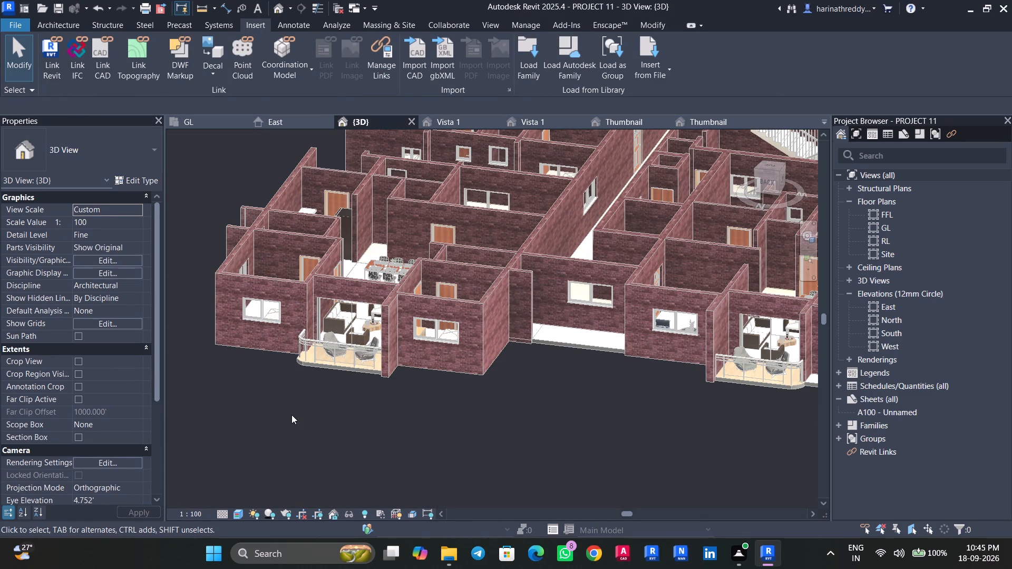
# Review the whole model from above, including the furnished outer apartments, their balcony railings and the surrounding facade.
pyautogui.keyDown('shift'); pyautogui.moveTo(292, 414); pyautogui.dragTo(401, 435, button='middle'); pyautogui.keyUp('shift')
pyautogui.moveTo(447, 397); pyautogui.dragTo(234, 318, button='middle')
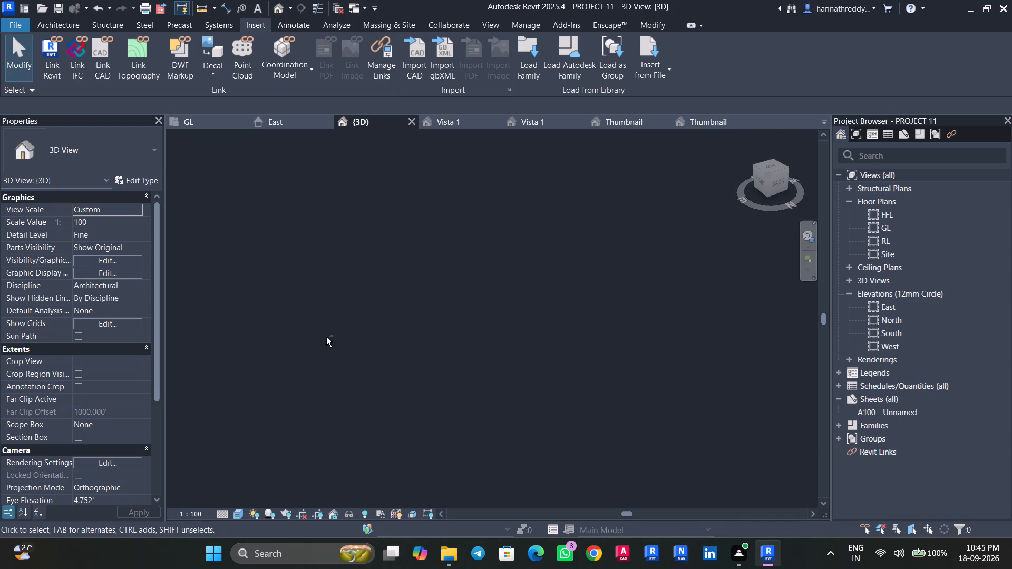
pyautogui.scroll(-12, 326, 337)
pyautogui.scroll(1, 446, 380)
pyautogui.scroll(-1, 446, 380)
pyautogui.scroll(6, 446, 380)
pyautogui.click(405, 390)
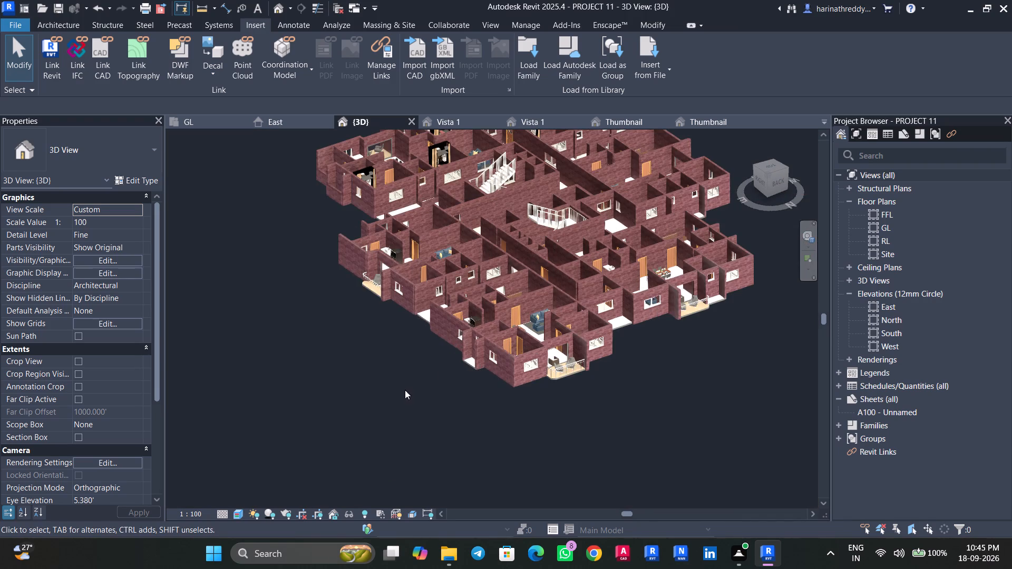
pyautogui.scroll(4, 481, 395)
pyautogui.scroll(4, 417, 342)
pyautogui.keyDown('shift'); pyautogui.moveTo(394, 354); pyautogui.dragTo(422, 374, button='middle'); pyautogui.keyUp('shift')
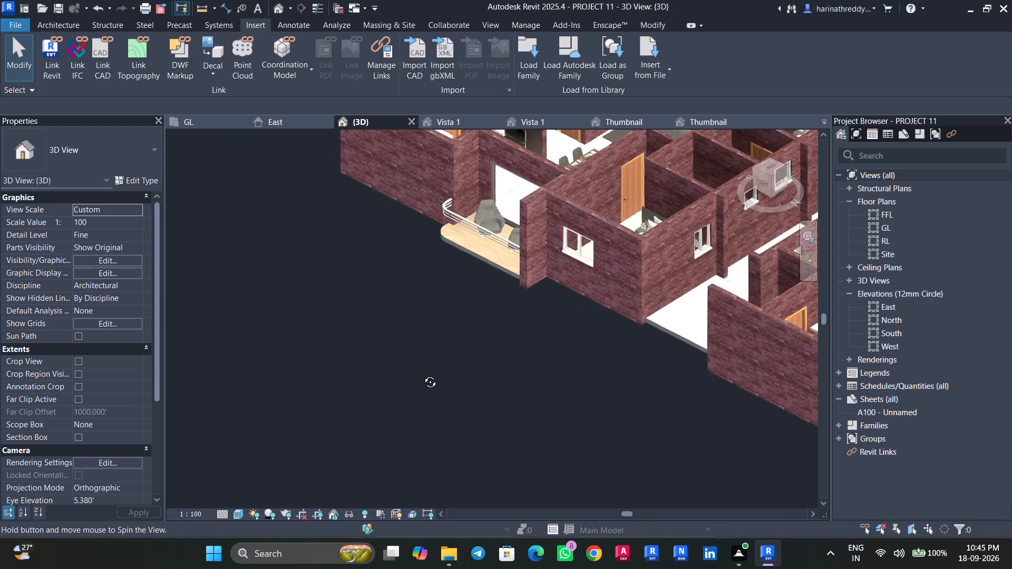
pyautogui.keyDown('shift'); pyautogui.moveTo(422, 374); pyautogui.dragTo(444, 374, button='middle'); pyautogui.keyUp('shift')
pyautogui.scroll(-4, 664, 319)
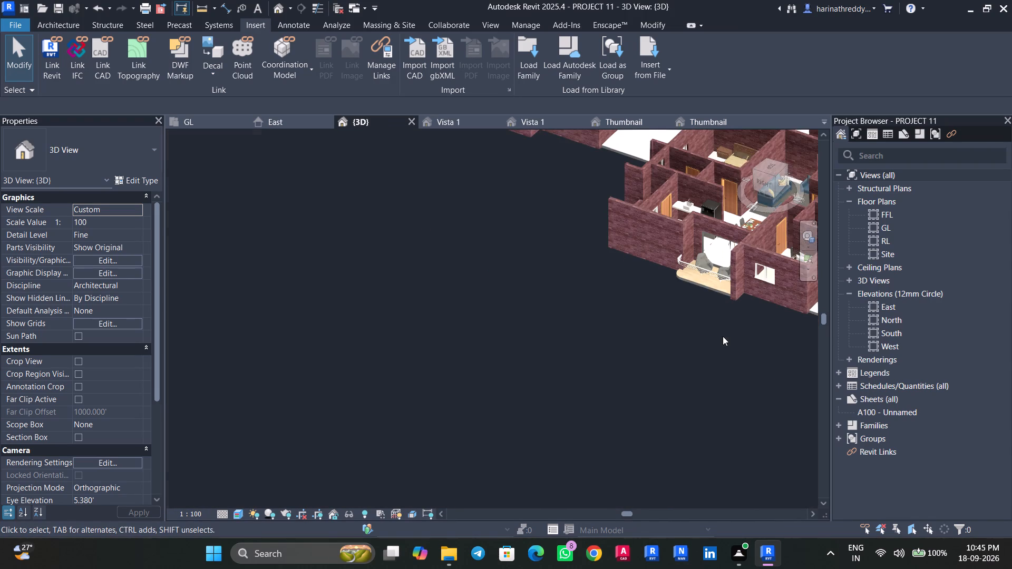
pyautogui.moveTo(723, 336); pyautogui.dragTo(579, 373, button='middle')
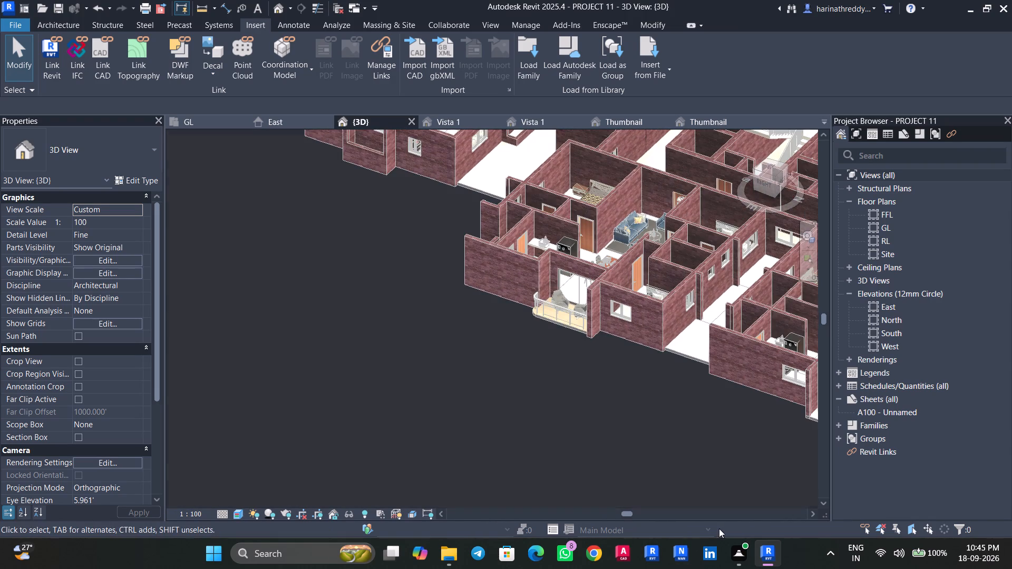
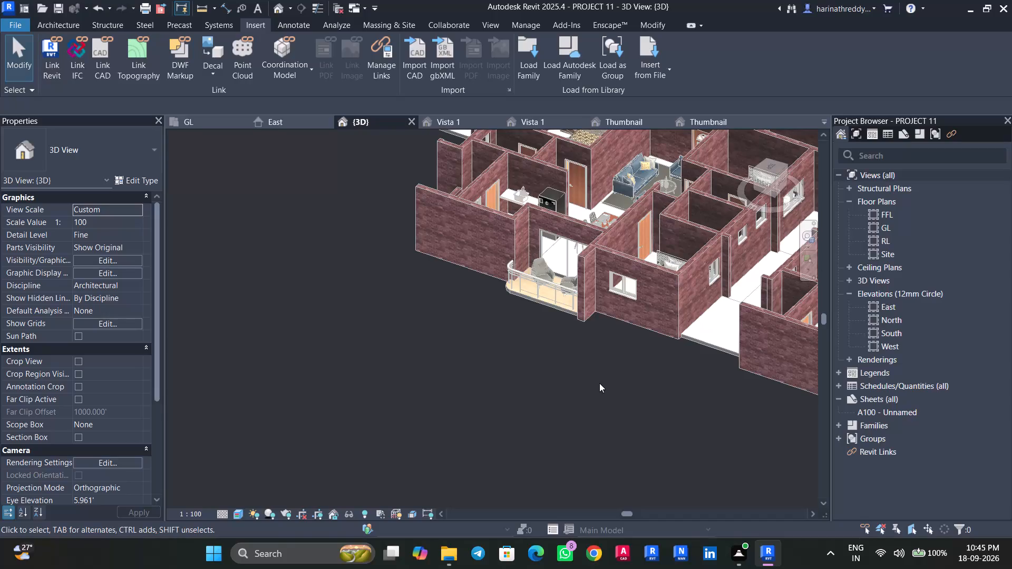
# Examine the right-hand facade and the corner balcony's armchairs, glass-panel railing and slab edge, leaving nothing selected.
pyautogui.scroll(3, 538, 346)
pyautogui.scroll(-6, 528, 351)
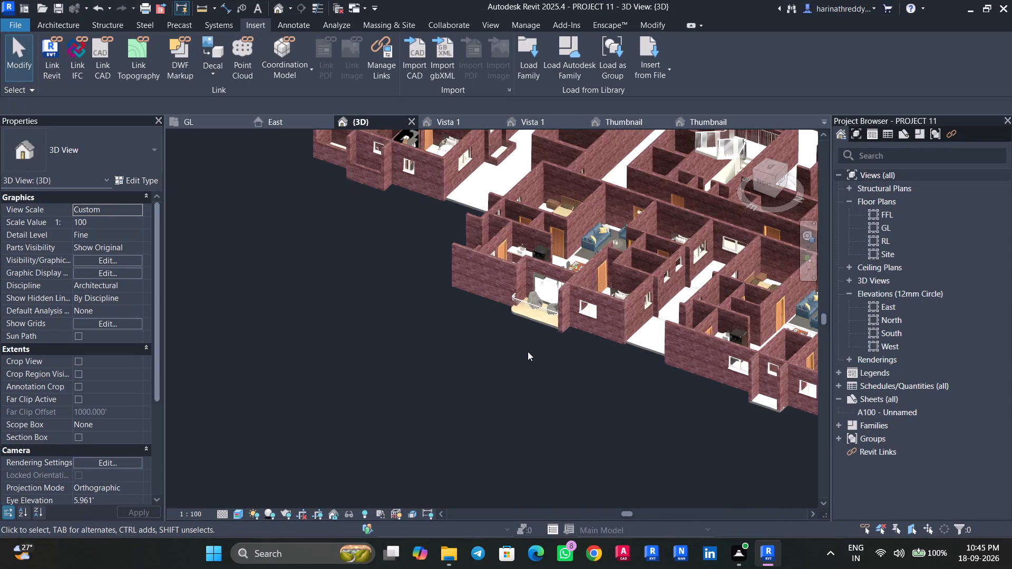
pyautogui.keyDown('shift'); pyautogui.moveTo(452, 364); pyautogui.dragTo(560, 342, button='middle'); pyautogui.keyUp('shift')
pyautogui.scroll(-7, 604, 255)
pyautogui.moveTo(612, 252); pyautogui.dragTo(569, 433, button='middle')
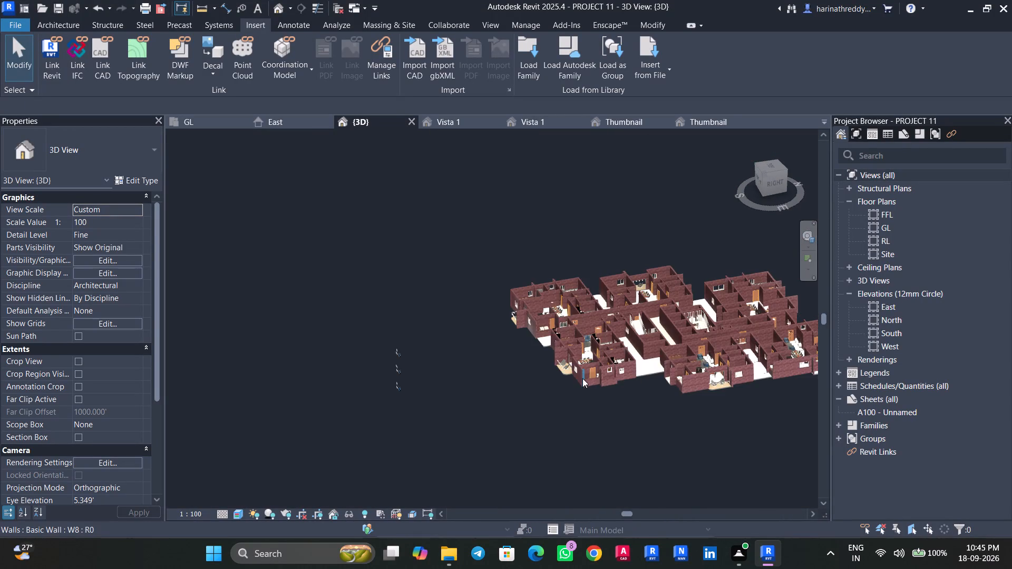
pyautogui.scroll(8, 558, 387)
pyautogui.moveTo(557, 386); pyautogui.dragTo(510, 418, button='middle')
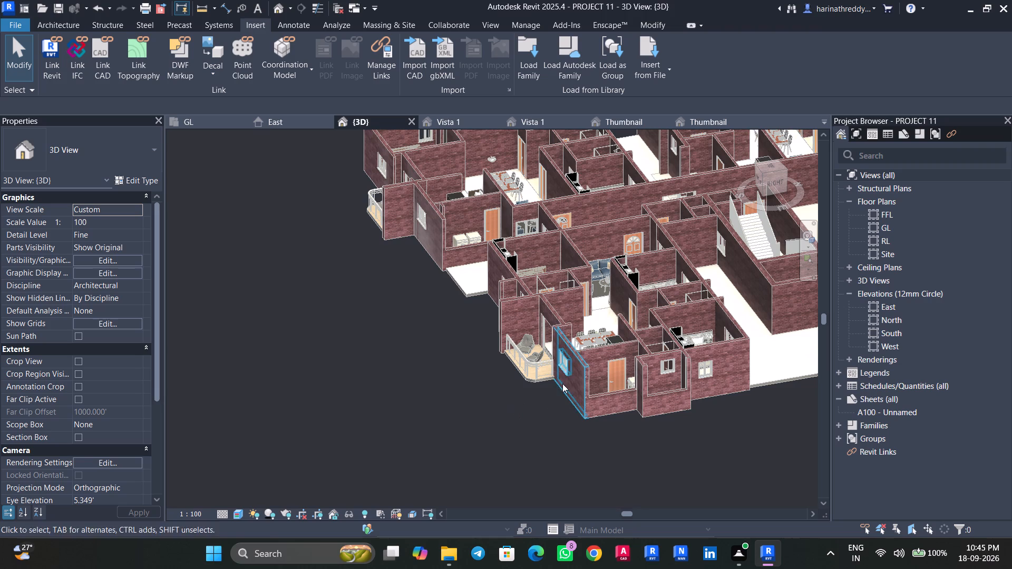
pyautogui.scroll(9, 553, 387)
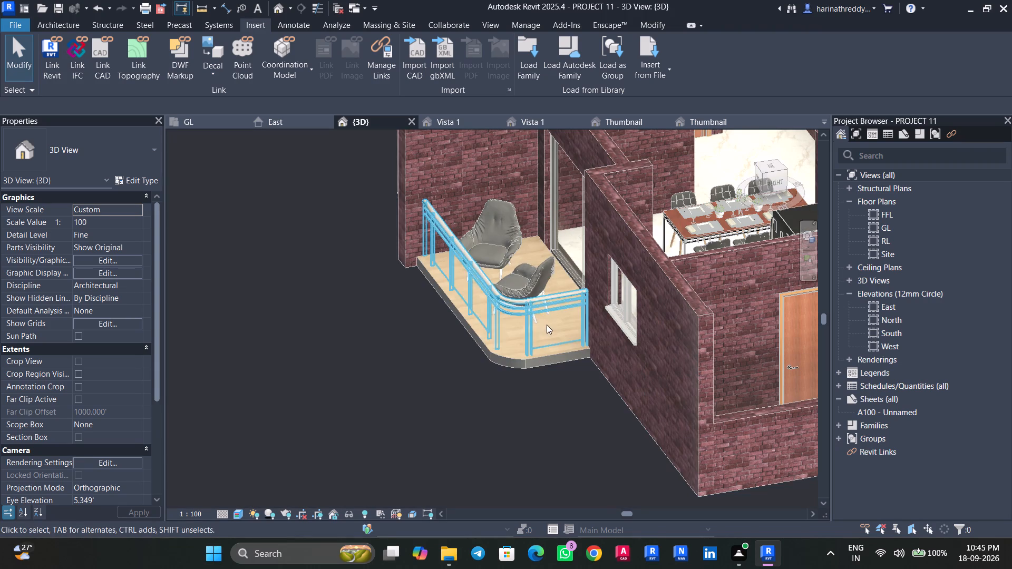
pyautogui.click(547, 319)
pyautogui.press('Escape')
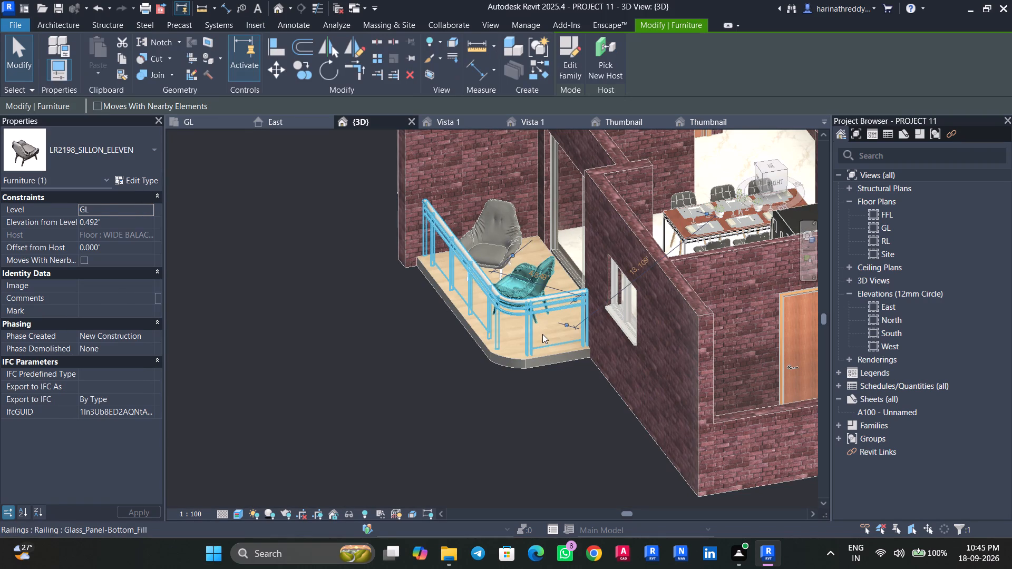
pyautogui.press('Escape')
pyautogui.press('Escape')
pyautogui.scroll(3, 527, 336)
pyautogui.click(527, 335)
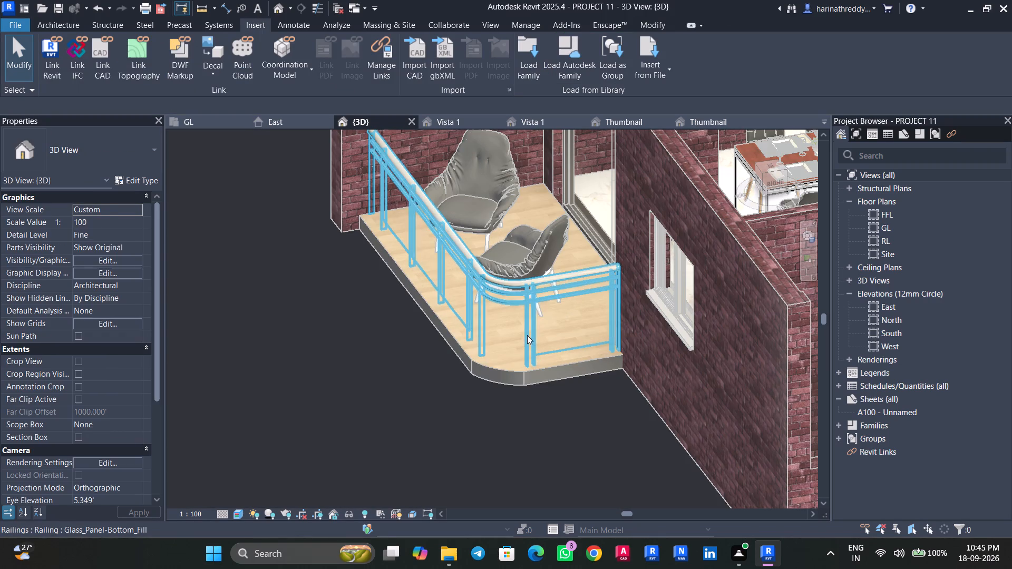
pyautogui.scroll(-7, 405, 407)
pyautogui.press('Escape')
pyautogui.press('Escape')
pyautogui.scroll(-5, 365, 407)
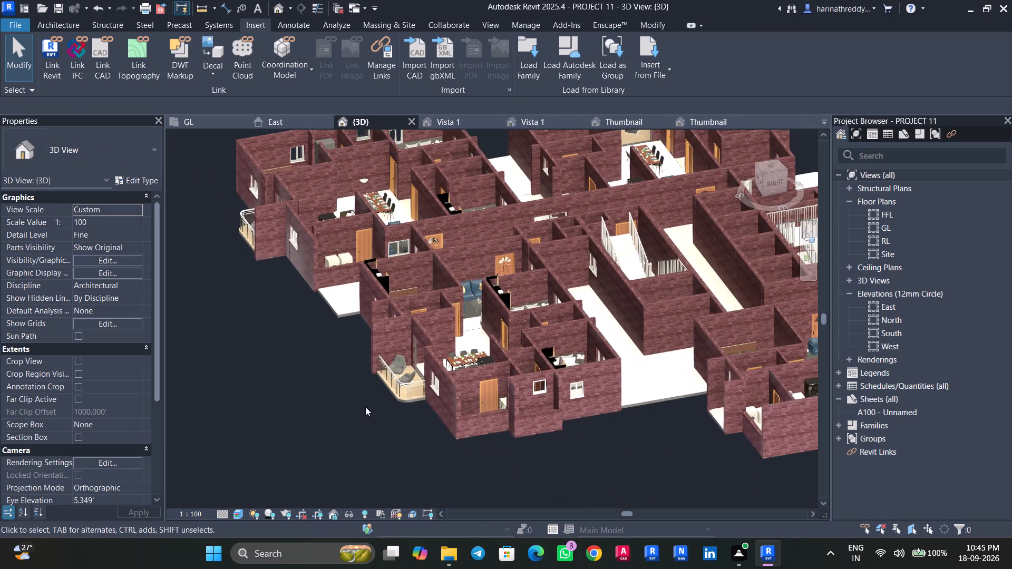
# Review the whole model from the front corner and inspect the curved glass-railed balcony with two armchairs on the front facade.
pyautogui.keyDown('shift'); pyautogui.moveTo(359, 412); pyautogui.dragTo(578, 373, button='middle'); pyautogui.keyUp('shift')
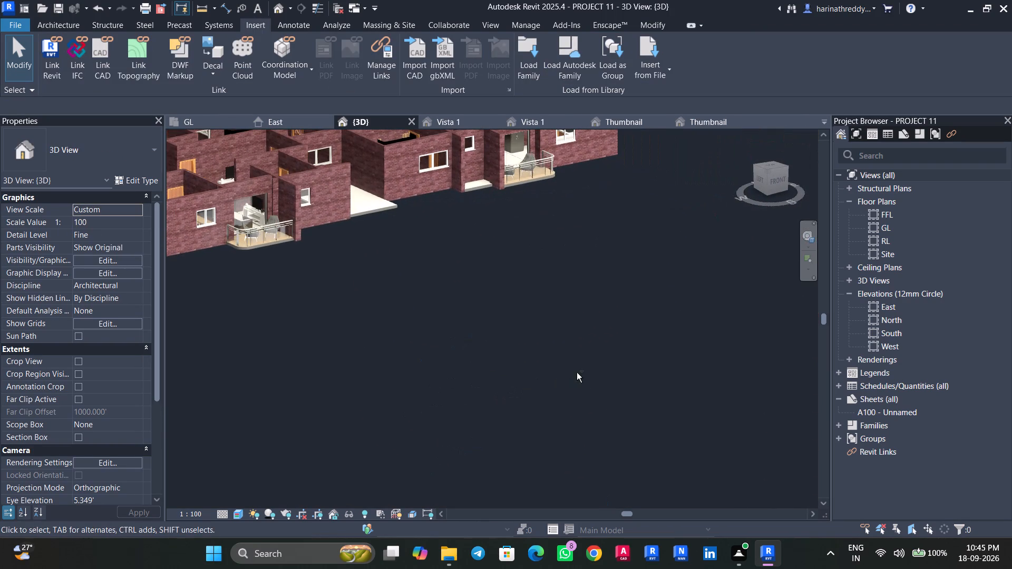
pyautogui.scroll(-9, 405, 292)
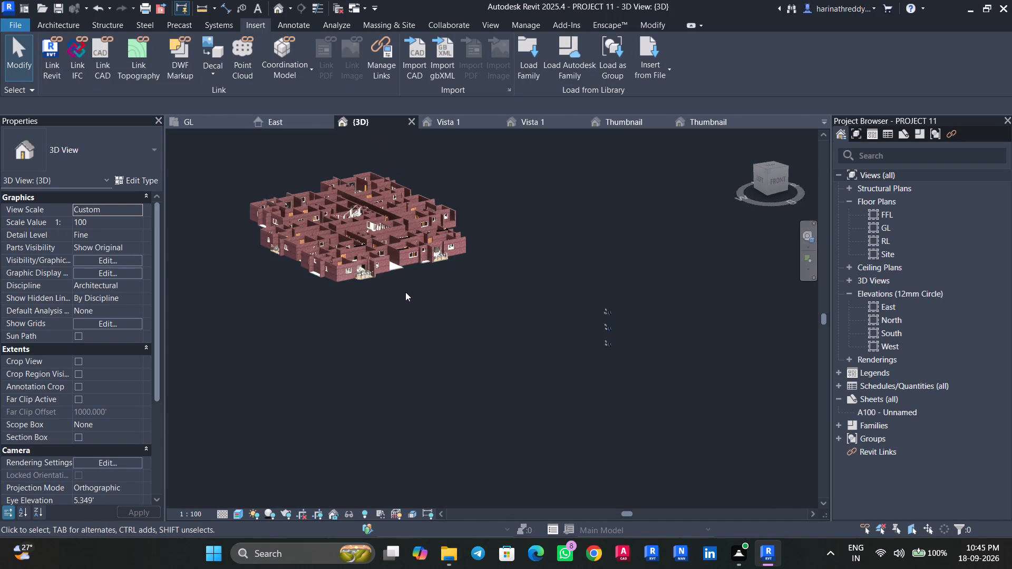
pyautogui.moveTo(405, 292); pyautogui.dragTo(499, 410, button='middle')
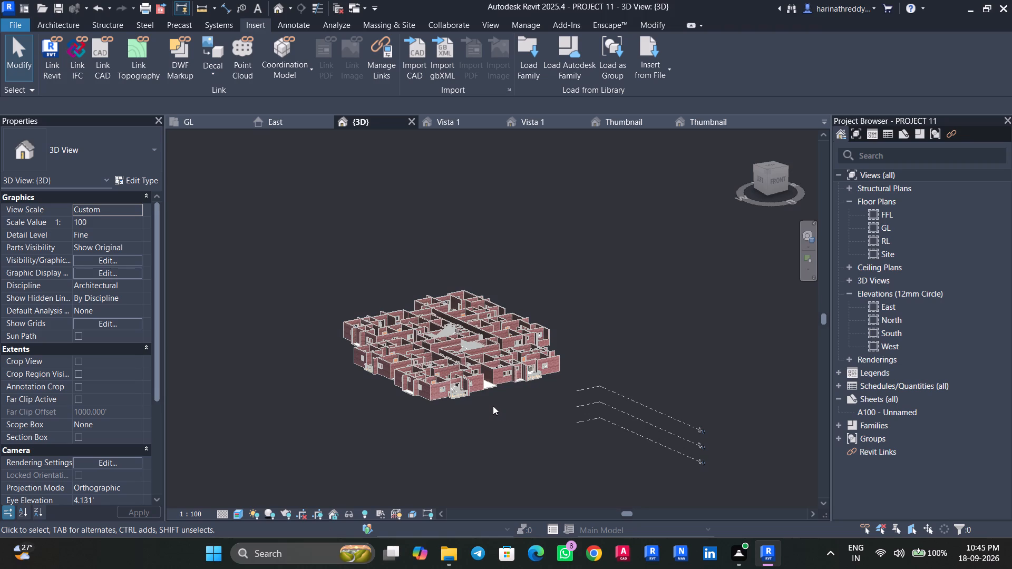
pyautogui.scroll(8, 484, 378)
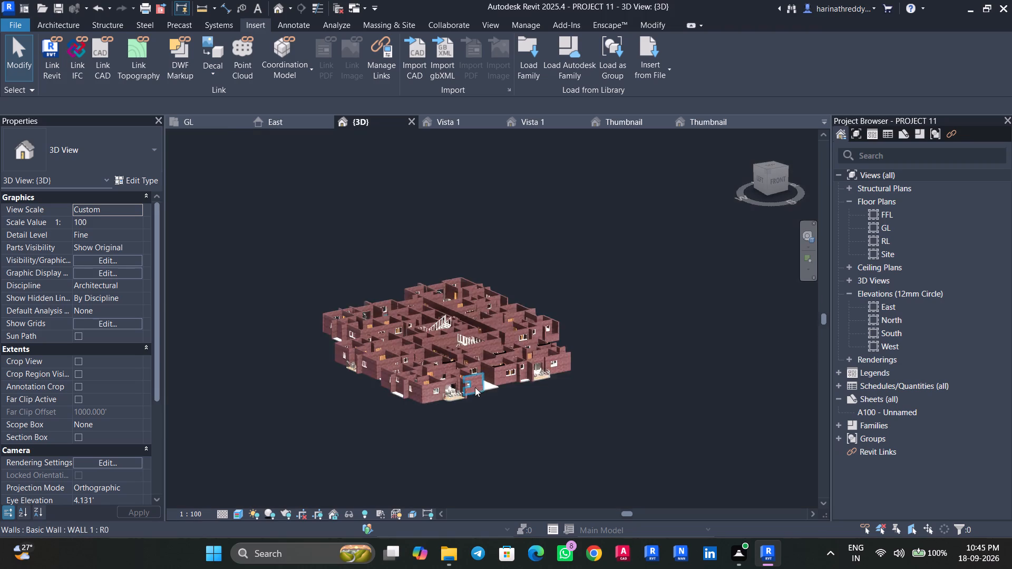
pyautogui.scroll(9, 475, 387)
pyautogui.moveTo(522, 470); pyautogui.dragTo(658, 361, button='middle')
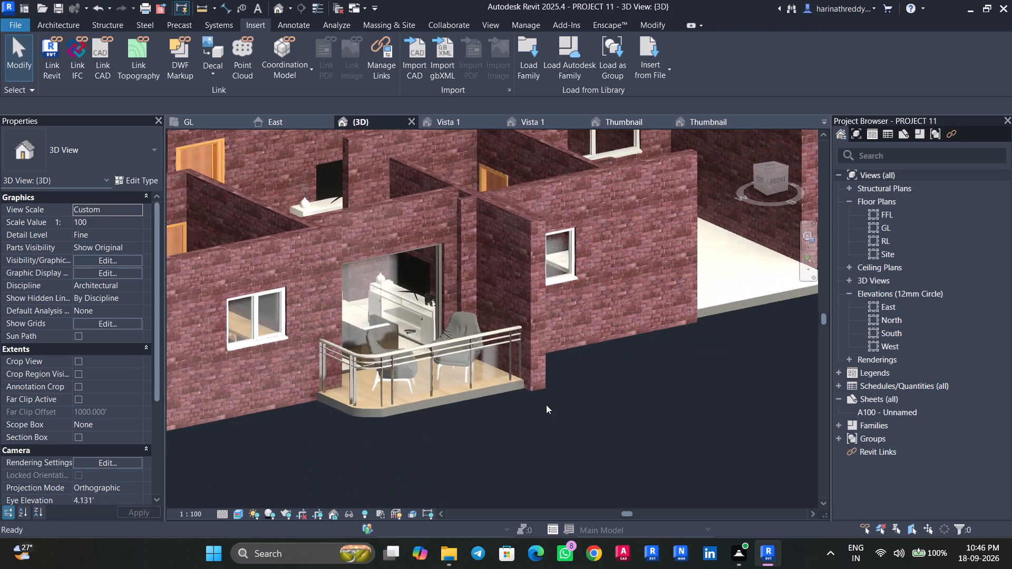
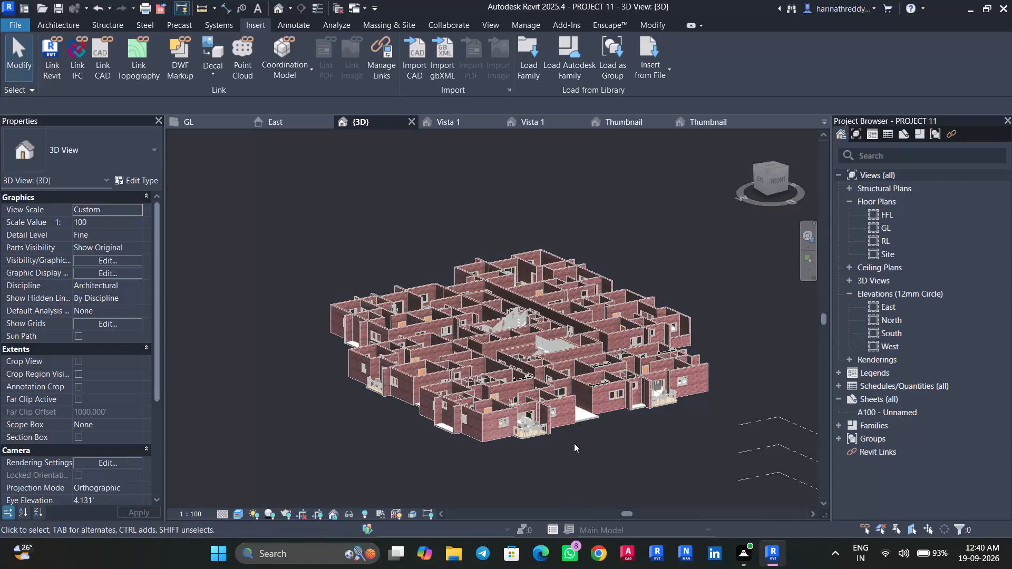
# Return to the GL floor plan and examine the 1858 Sft. apartment from the balcony and dining area up to the drawing room and Bed Room-1.
pyautogui.press('Escape')
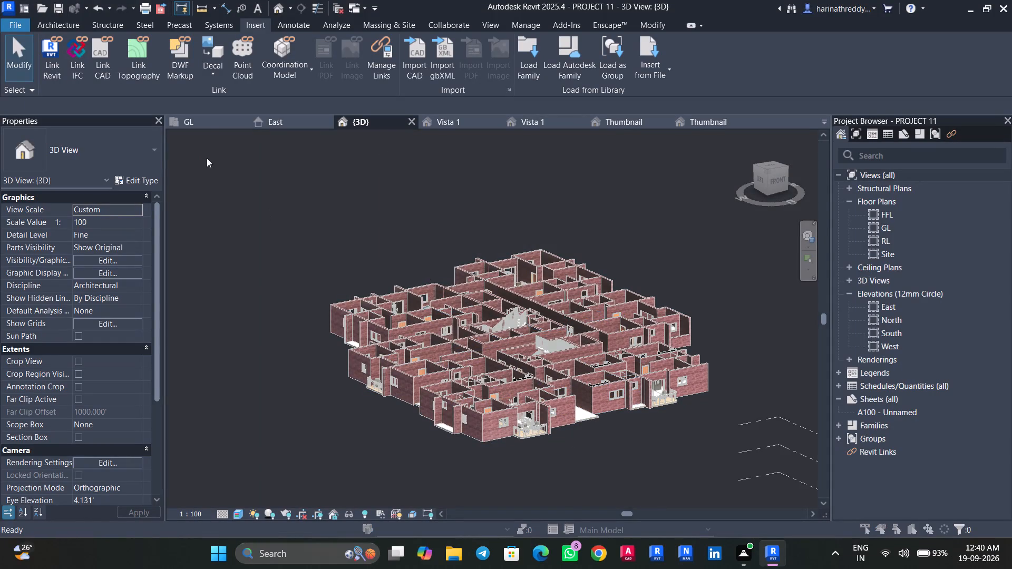
pyautogui.click(601, 164)
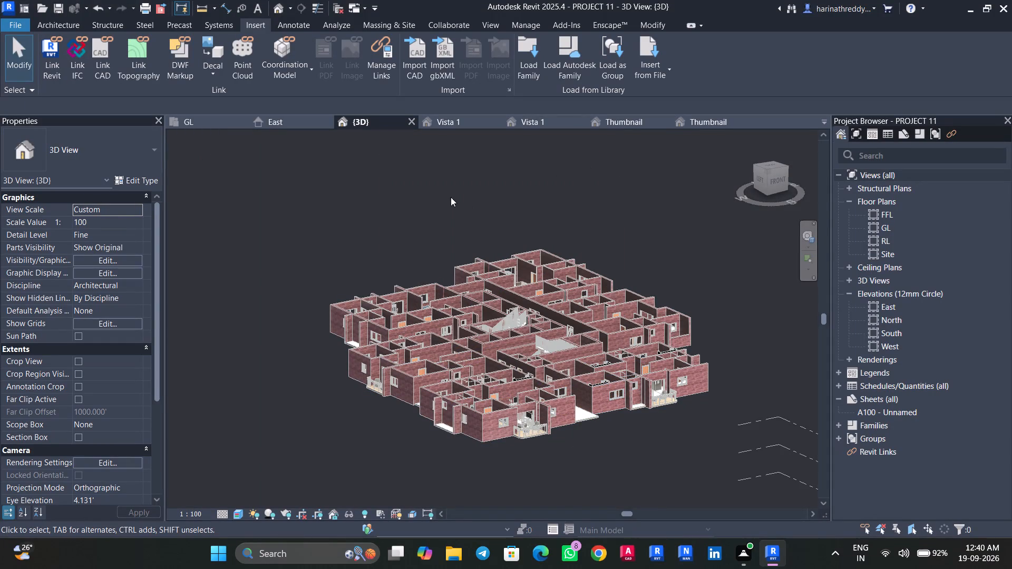
pyautogui.click(197, 123)
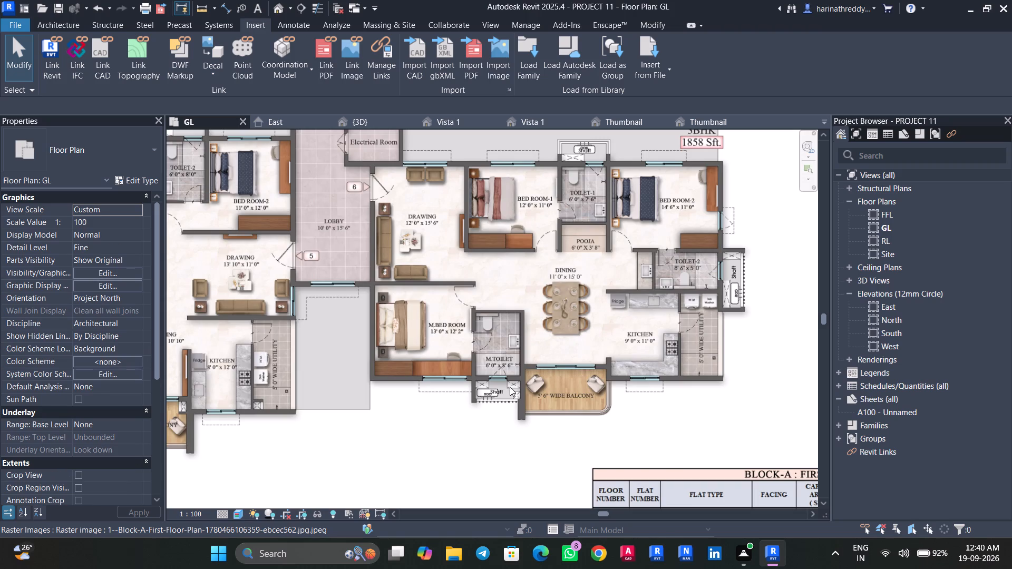
pyautogui.scroll(5, 528, 394)
pyautogui.scroll(3, 599, 379)
pyautogui.scroll(-4, 571, 390)
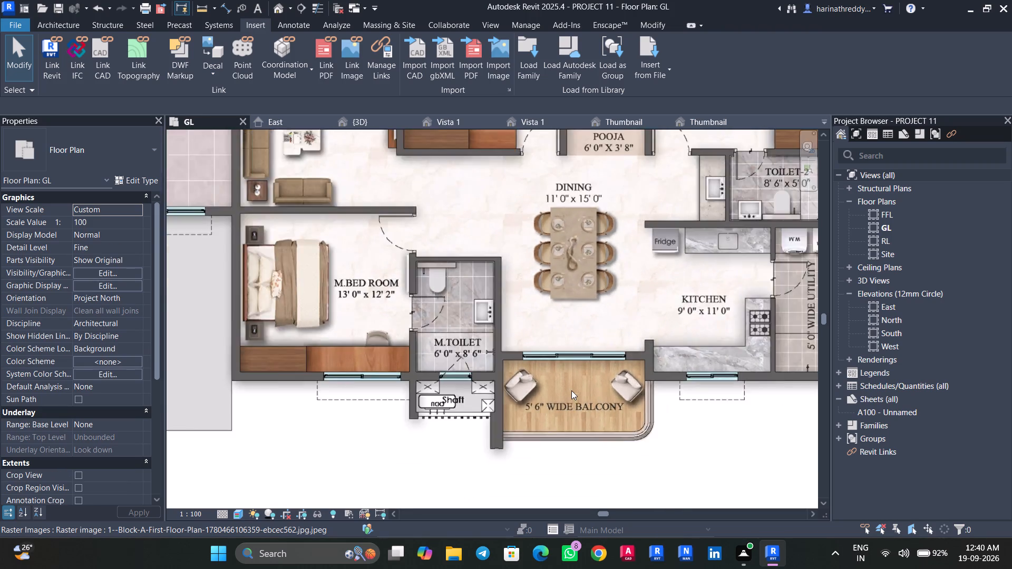
pyautogui.scroll(-6, 571, 390)
pyautogui.scroll(1, 554, 351)
pyautogui.scroll(-1, 554, 351)
pyautogui.scroll(4, 554, 351)
pyautogui.moveTo(559, 348); pyautogui.dragTo(567, 386, button='middle')
pyautogui.scroll(1, 566, 384)
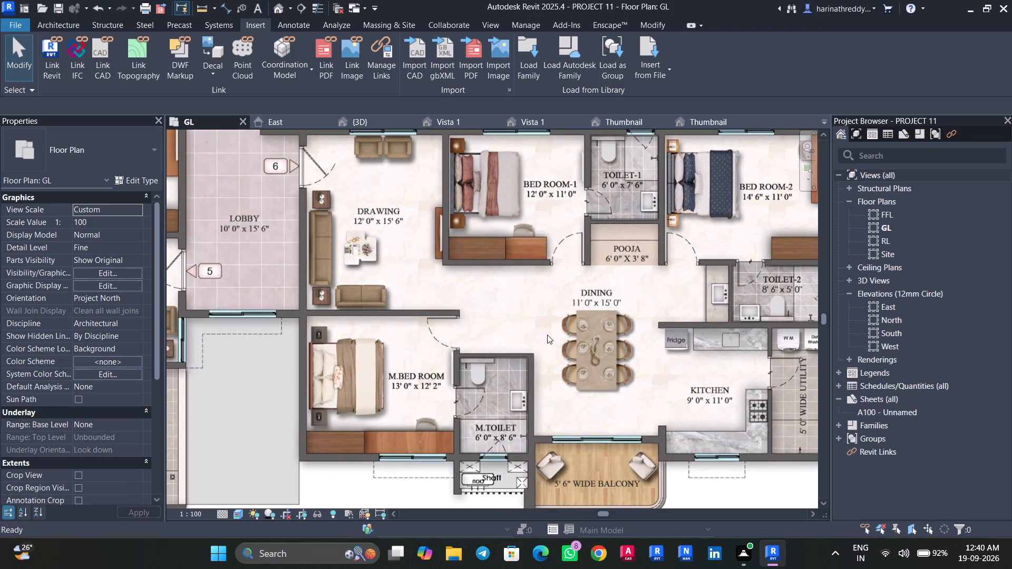
pyautogui.scroll(1, 521, 249)
pyautogui.press('Tab')
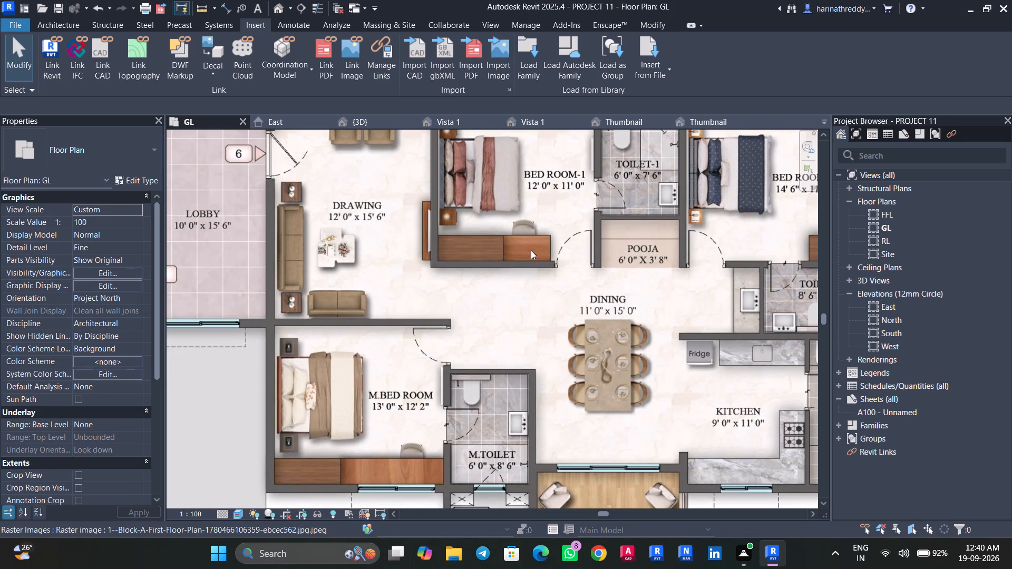
pyautogui.press('Tab')
pyautogui.press('Escape')
pyautogui.moveTo(402, 274); pyautogui.dragTo(443, 338, button='middle')
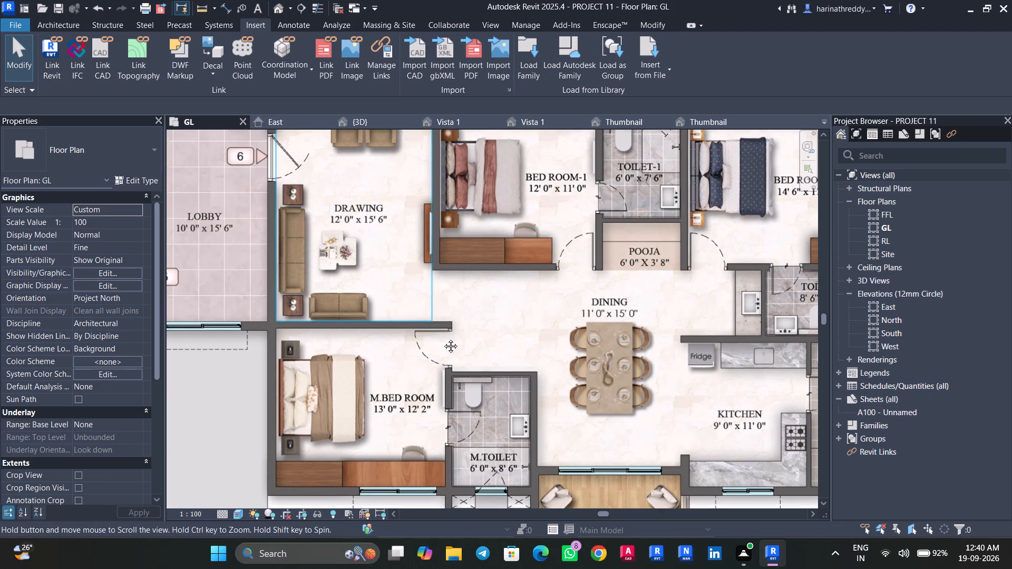
pyautogui.moveTo(443, 338); pyautogui.dragTo(456, 367, button='middle')
pyautogui.scroll(4, 429, 232)
pyautogui.scroll(-4, 429, 232)
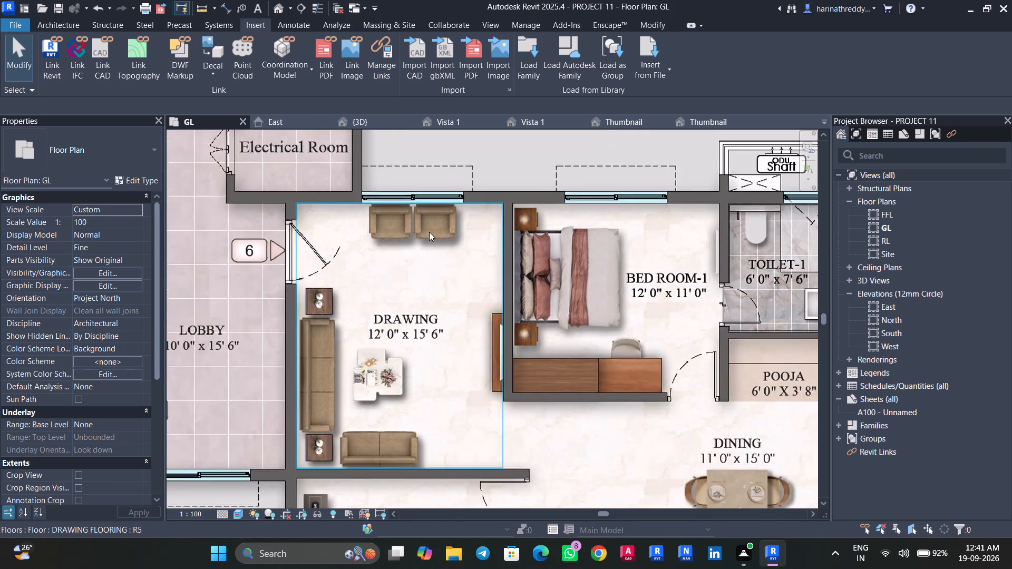
pyautogui.scroll(-1, 429, 232)
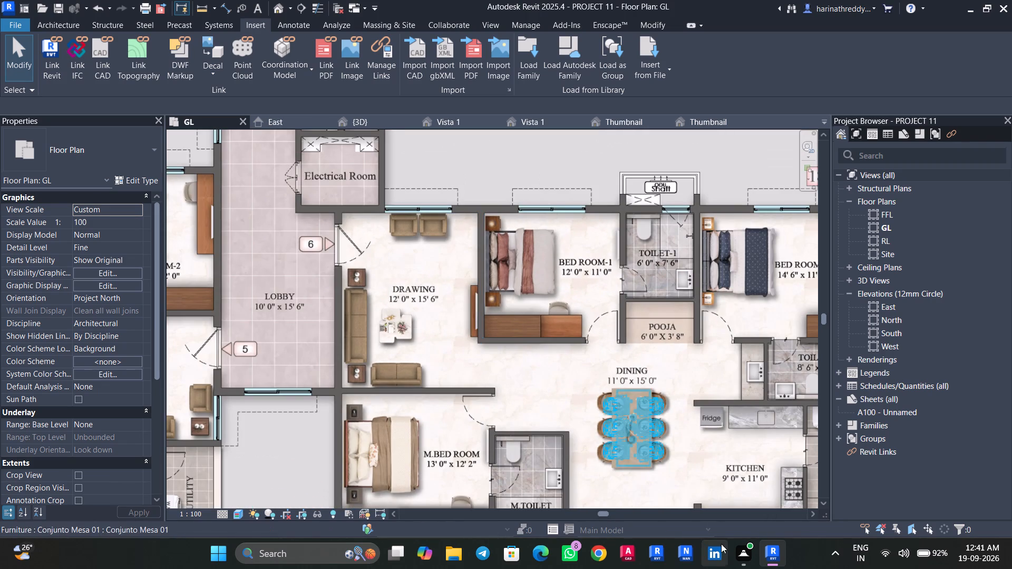
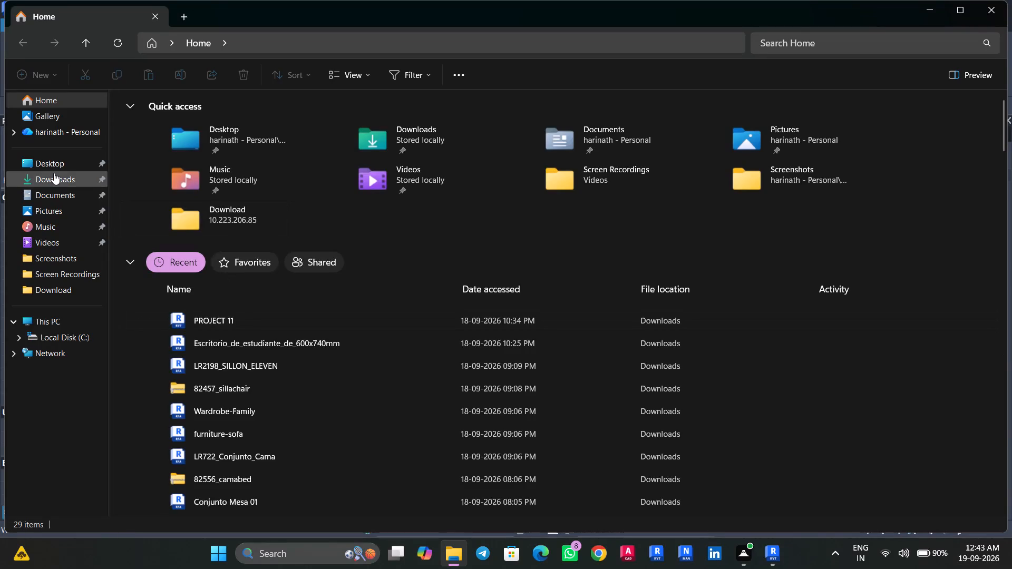
# Open the LR1697_SOFA_04 family from the Downloads folder and load it into PROJECT 11.
pyautogui.click(54, 173)
pyautogui.doubleClick(206, 155)
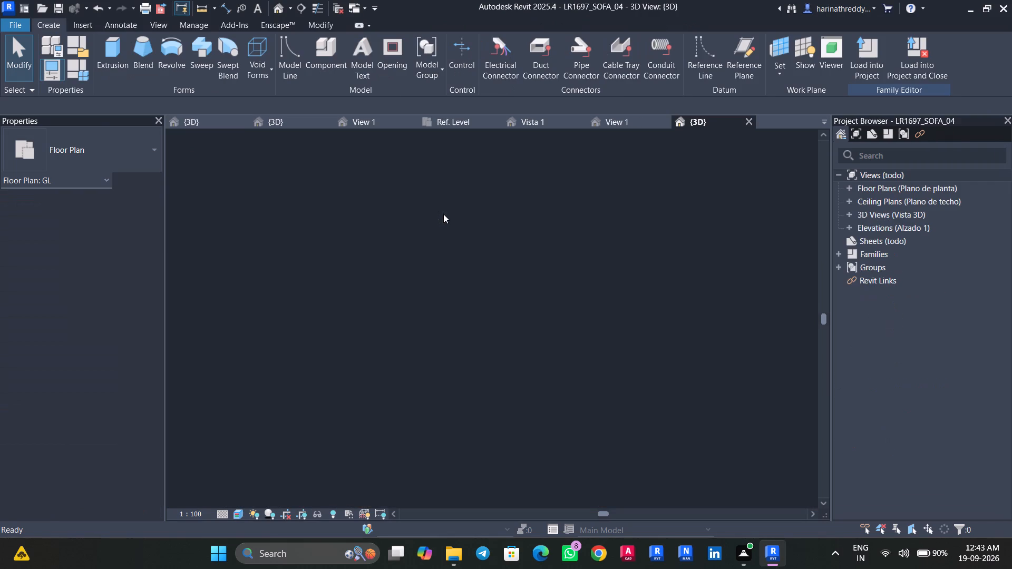
pyautogui.click(871, 65)
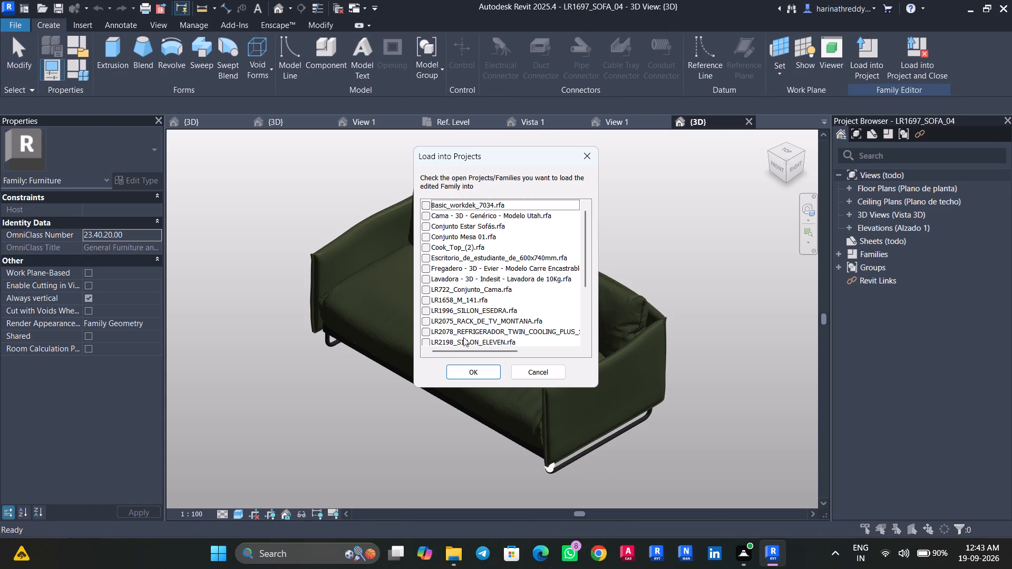
pyautogui.scroll(-3, 463, 336)
pyautogui.click(478, 375)
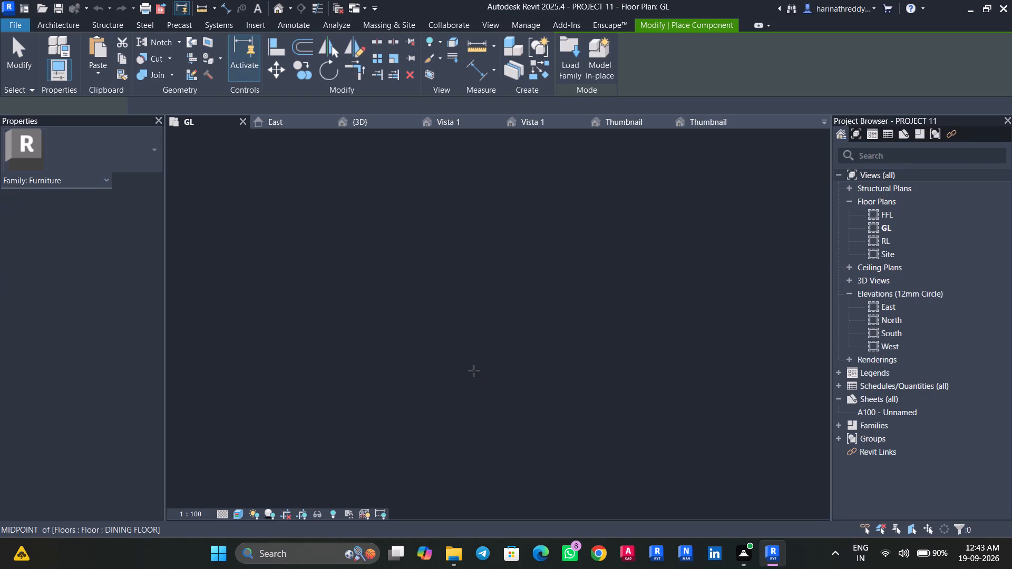
# Open the KOKUYO Milo sofa family from the downloaded BIMobject archive, upgrade it to Revit 2025 and load it into PROJECT 11.
pyautogui.click(453, 558)
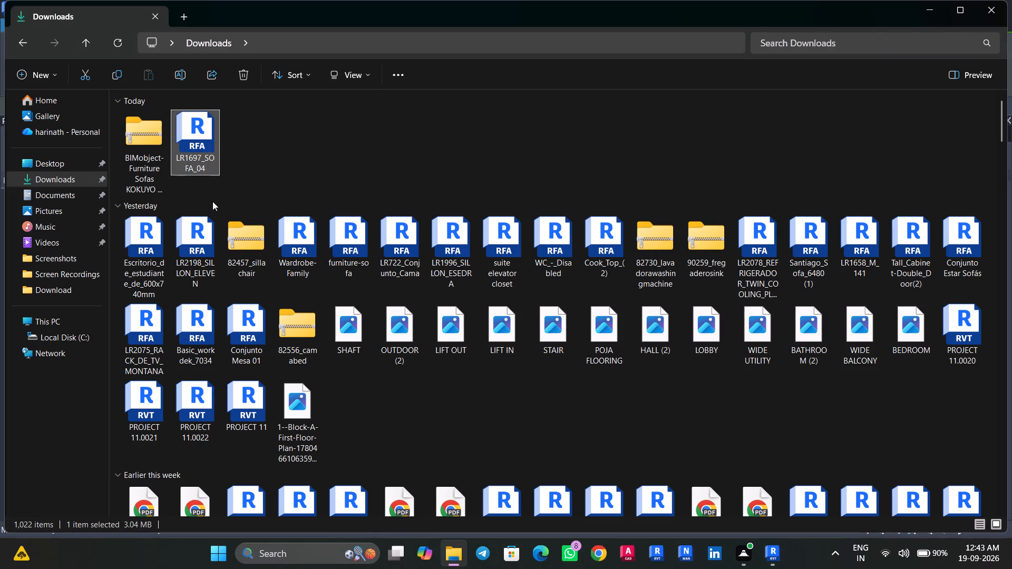
pyautogui.doubleClick(143, 167)
pyautogui.doubleClick(168, 120)
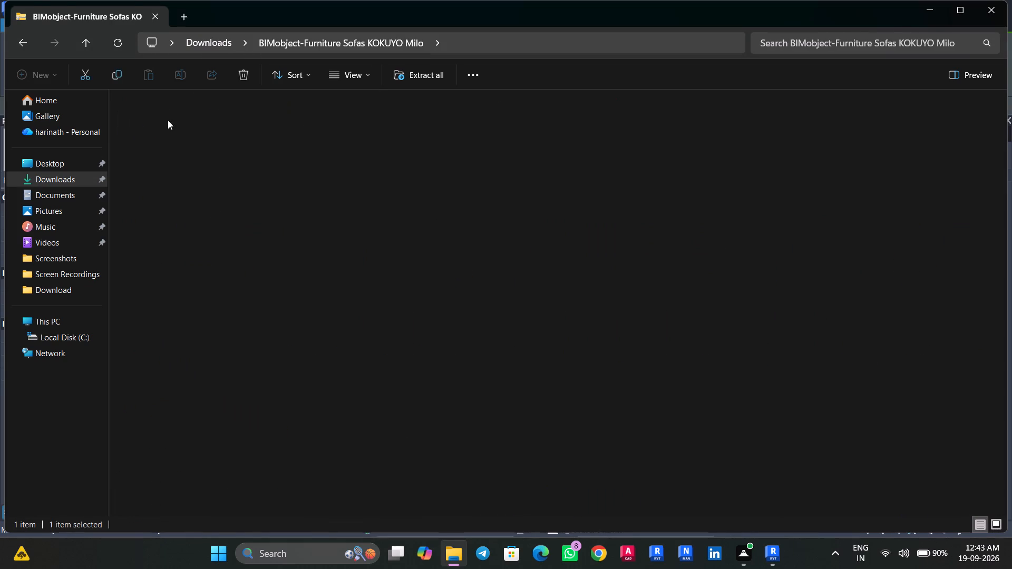
pyautogui.doubleClick(169, 121)
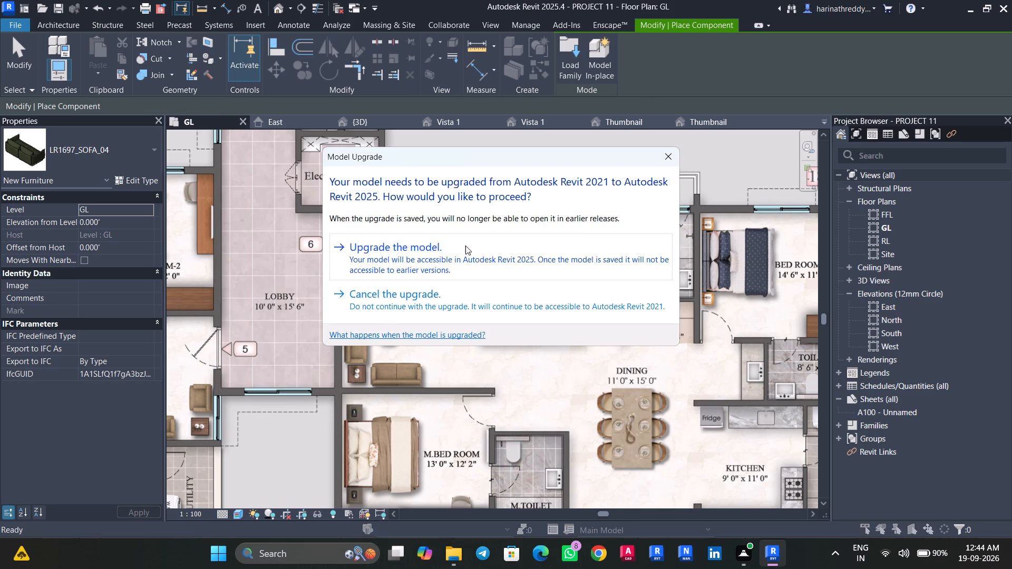
pyautogui.click(465, 246)
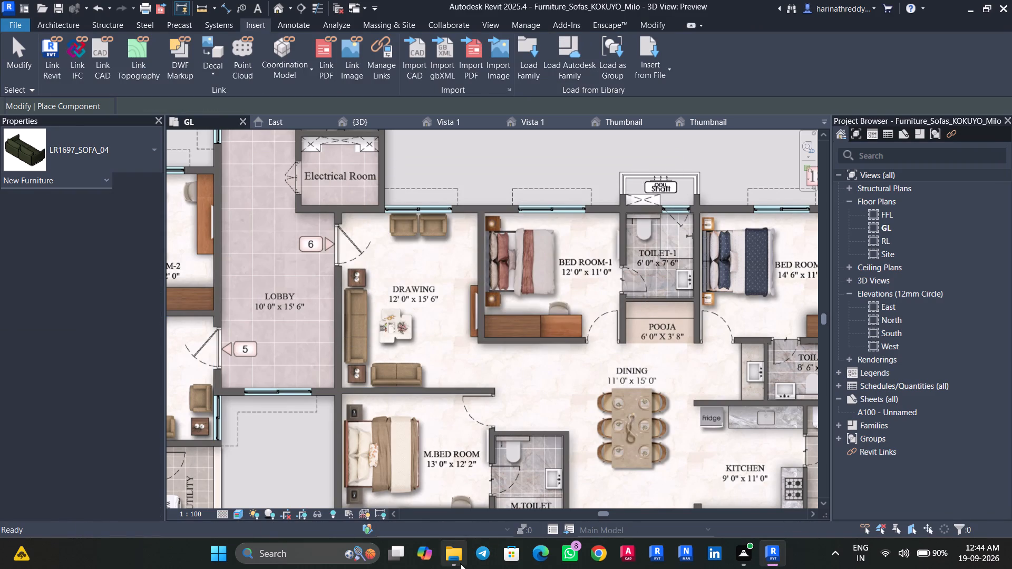
pyautogui.click(458, 560)
pyautogui.click(984, 13)
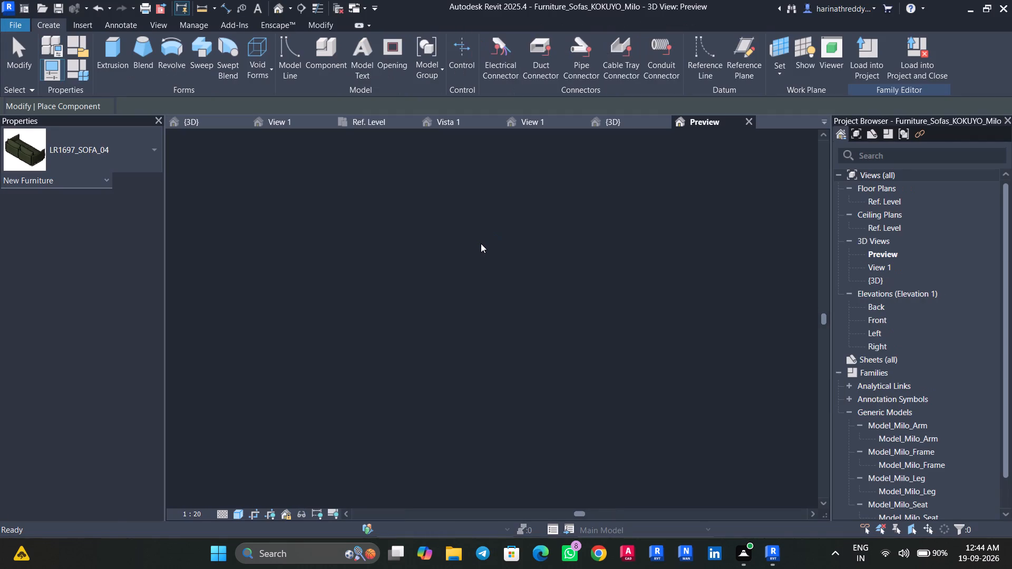
pyautogui.click(854, 47)
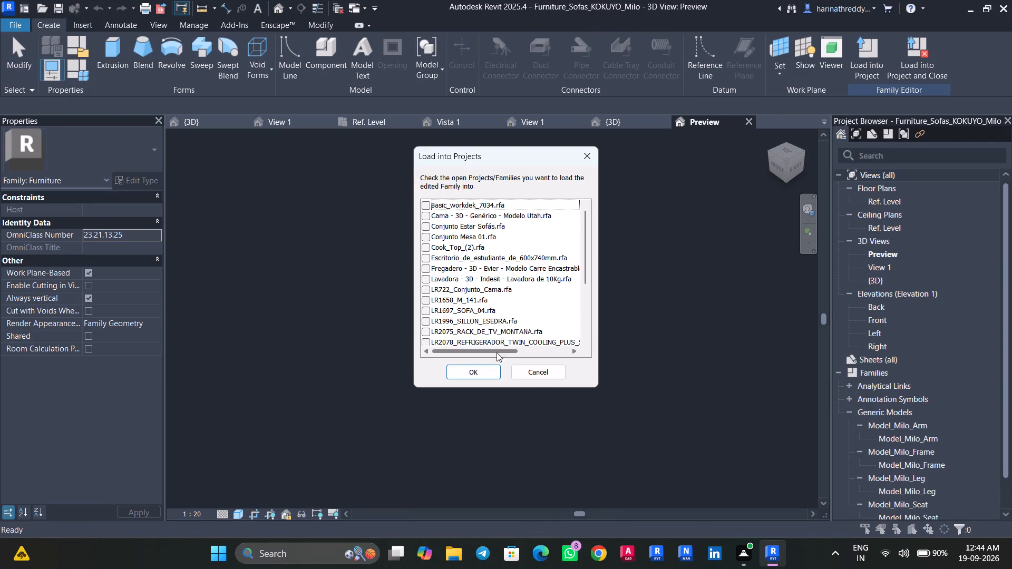
pyautogui.click(484, 368)
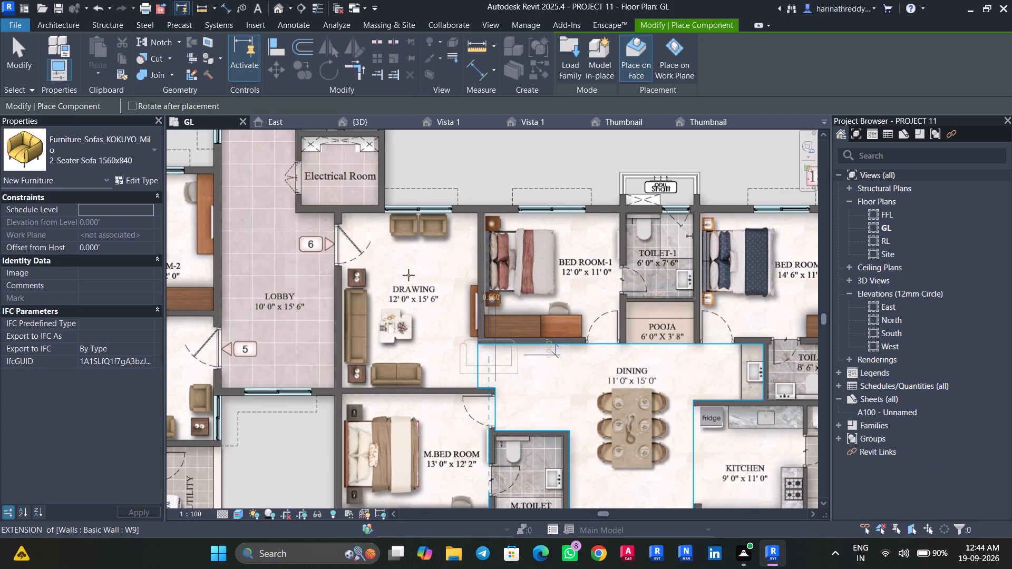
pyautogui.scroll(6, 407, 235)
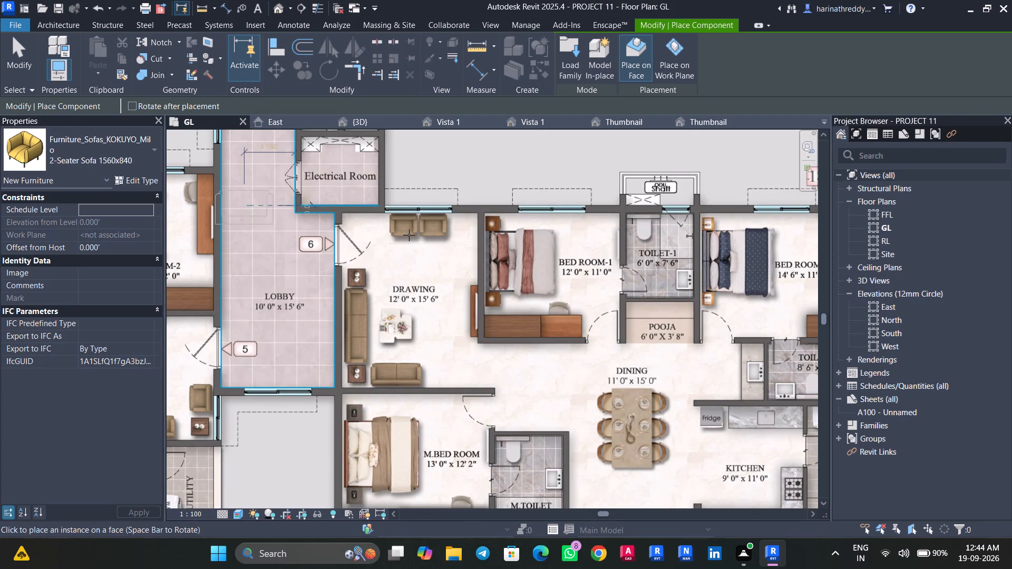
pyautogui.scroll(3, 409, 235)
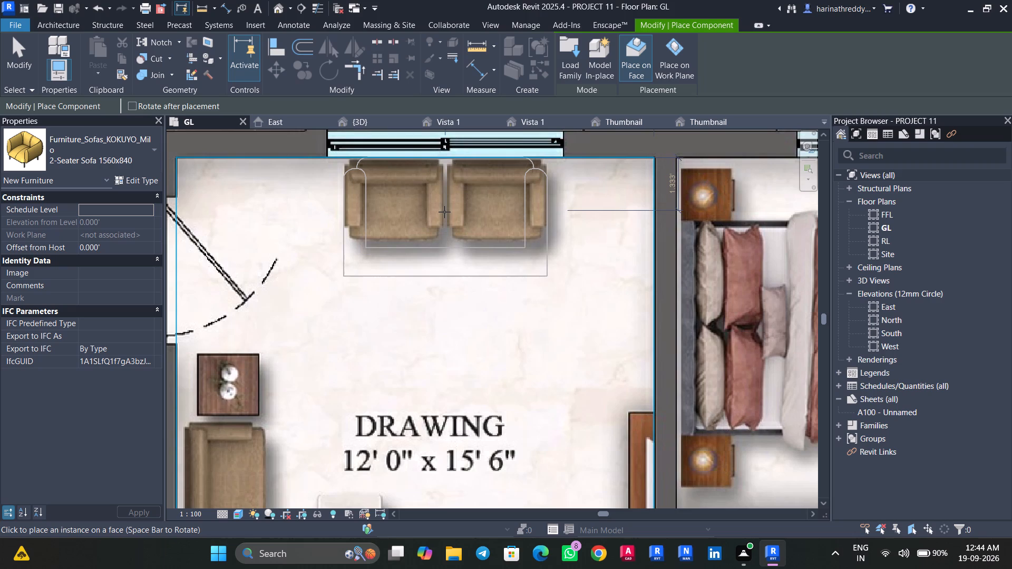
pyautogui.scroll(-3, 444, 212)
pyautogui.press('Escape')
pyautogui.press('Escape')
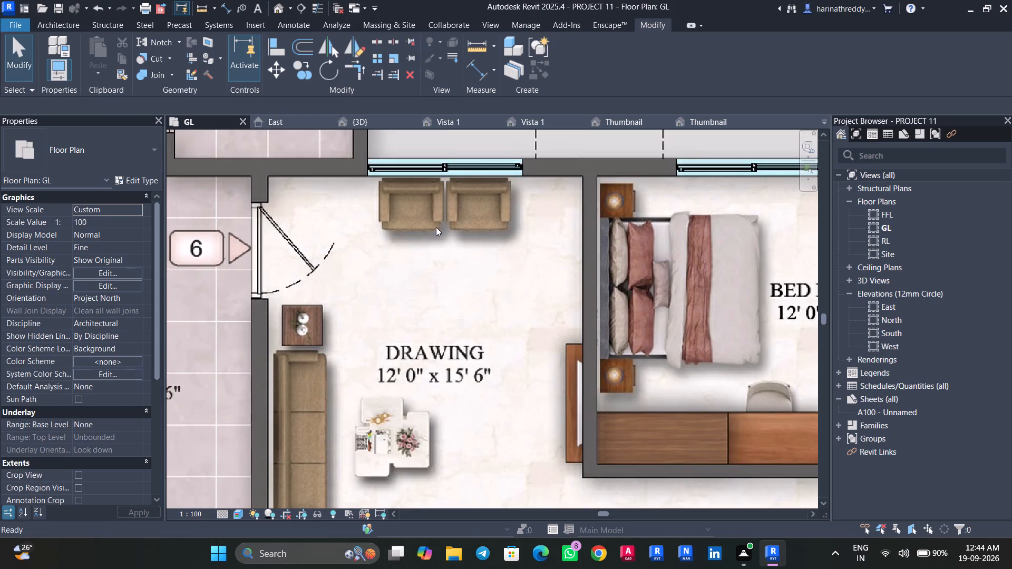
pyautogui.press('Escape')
# Load the Furniture_Crescent_Armchair family from the Furniture category of the Autodesk family library.
pyautogui.scroll(-8, 440, 250)
pyautogui.moveTo(440, 250); pyautogui.dragTo(437, 222, button='middle')
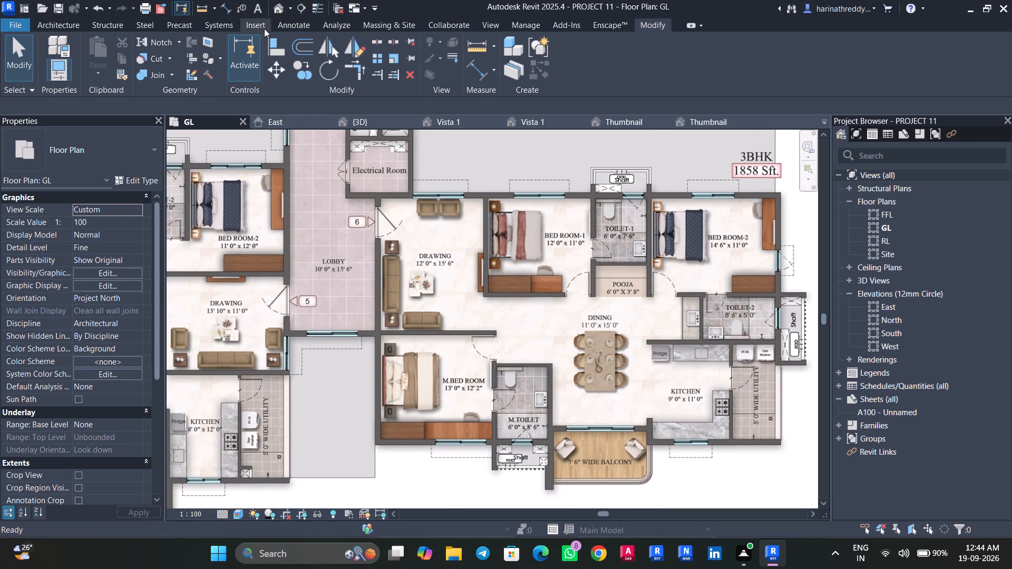
pyautogui.click(264, 28)
pyautogui.click(562, 67)
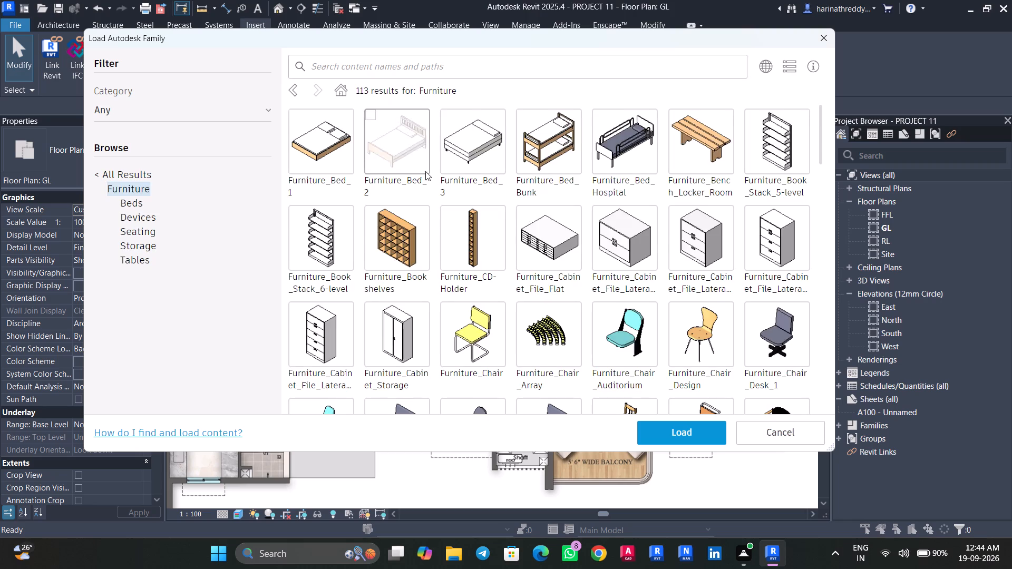
pyautogui.scroll(-6, 529, 182)
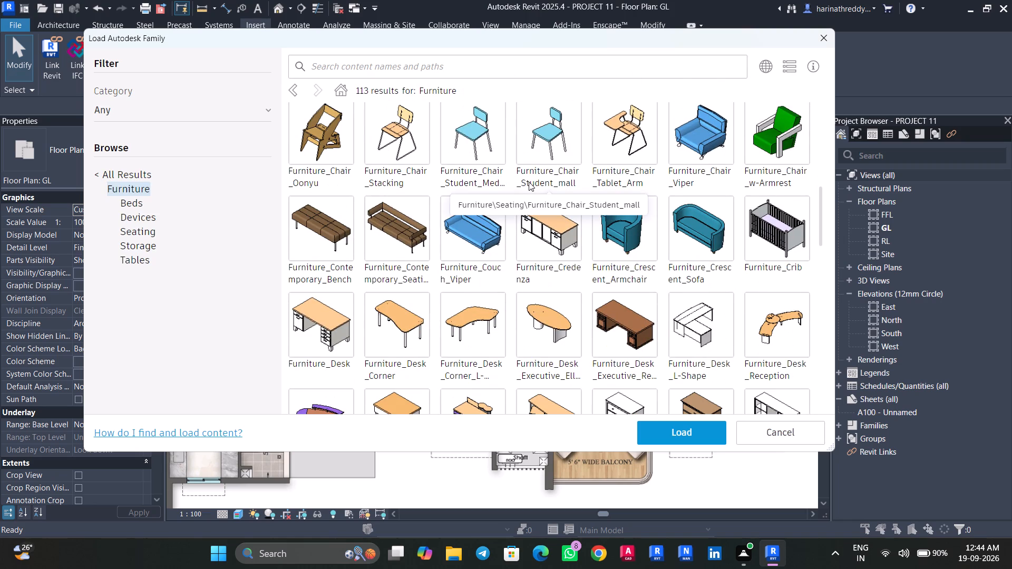
pyautogui.click(625, 227)
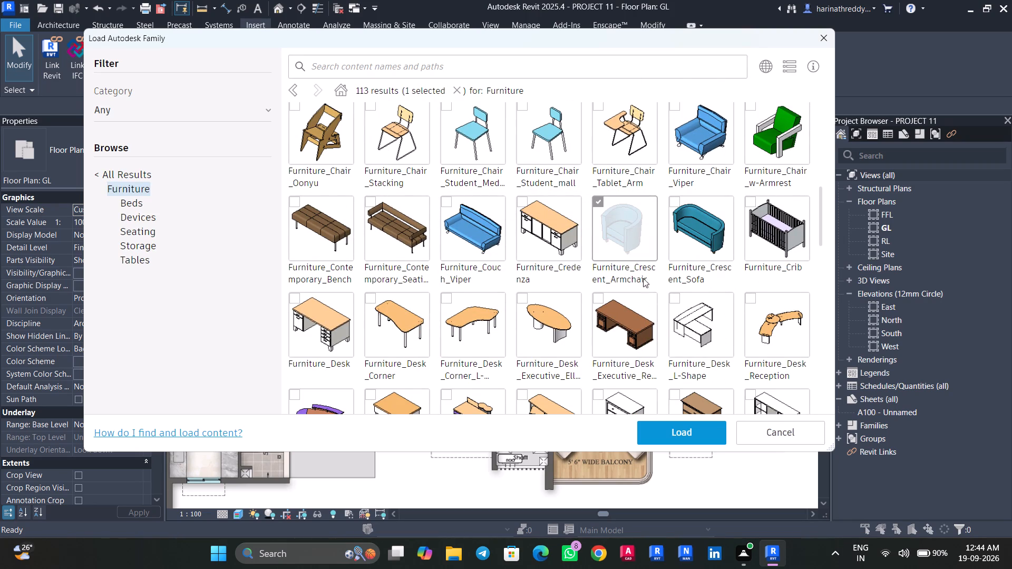
pyautogui.click(679, 425)
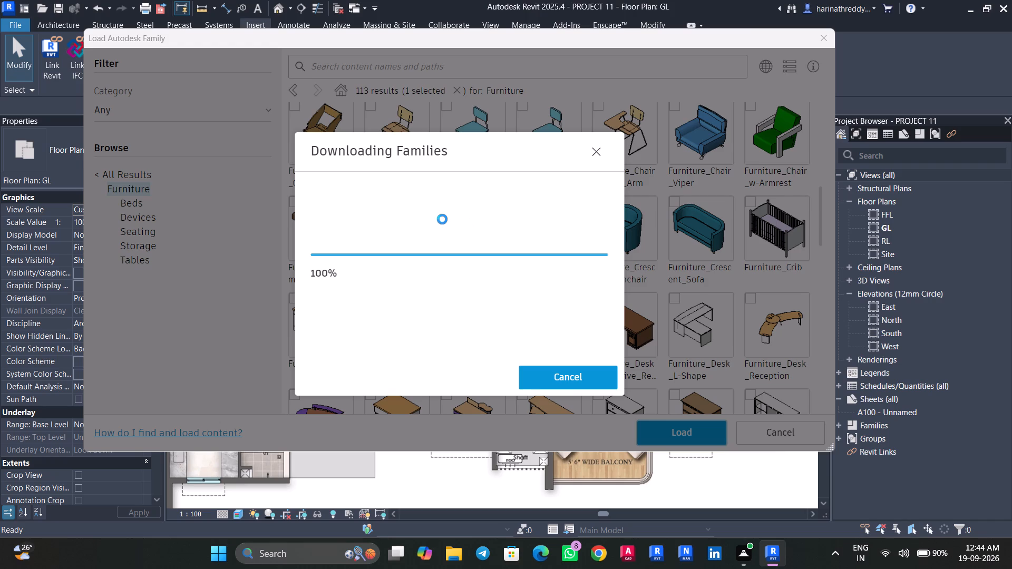
# Place two 870x580x380mm crescent armchairs over the pictured armchairs below the window in the 1858 Sft. apartment's drawing room.
pyautogui.write('cm')
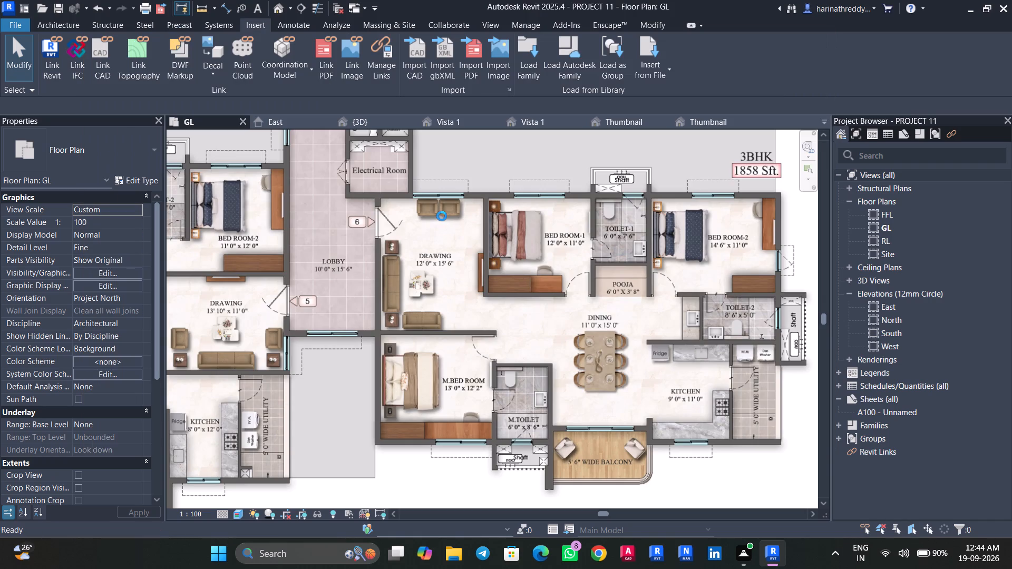
pyautogui.scroll(8, 426, 212)
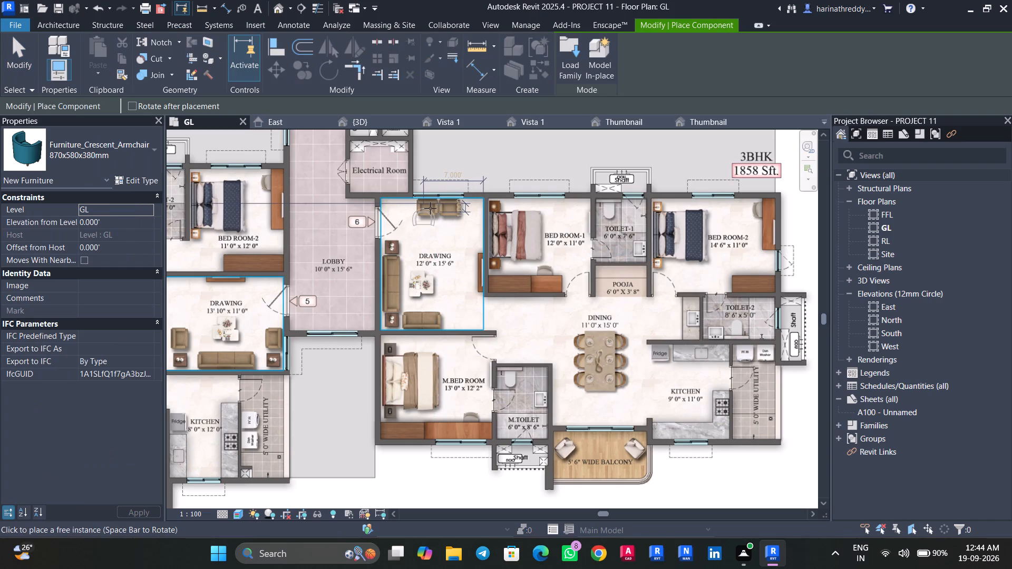
pyautogui.scroll(3, 430, 208)
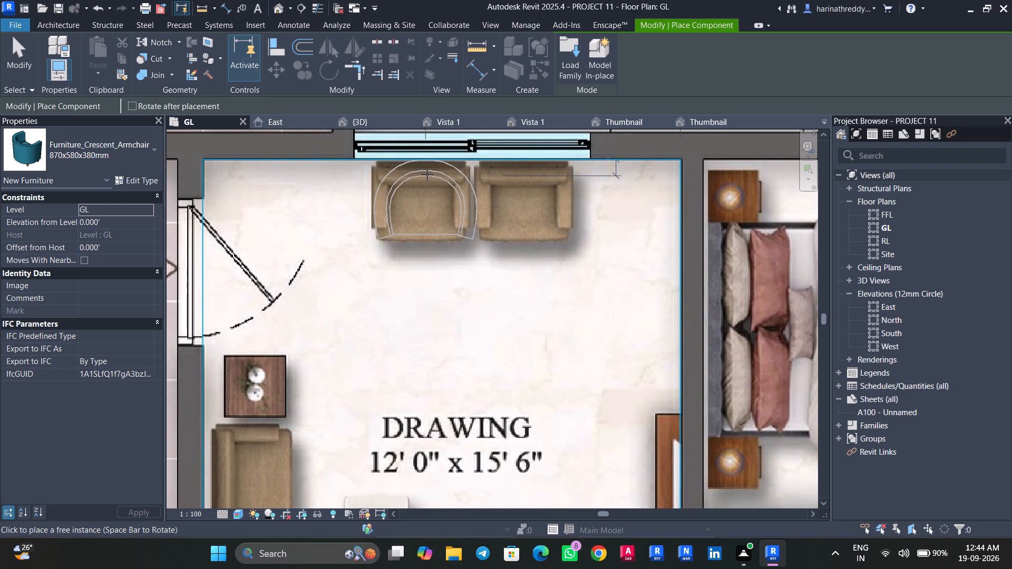
pyautogui.click(424, 174)
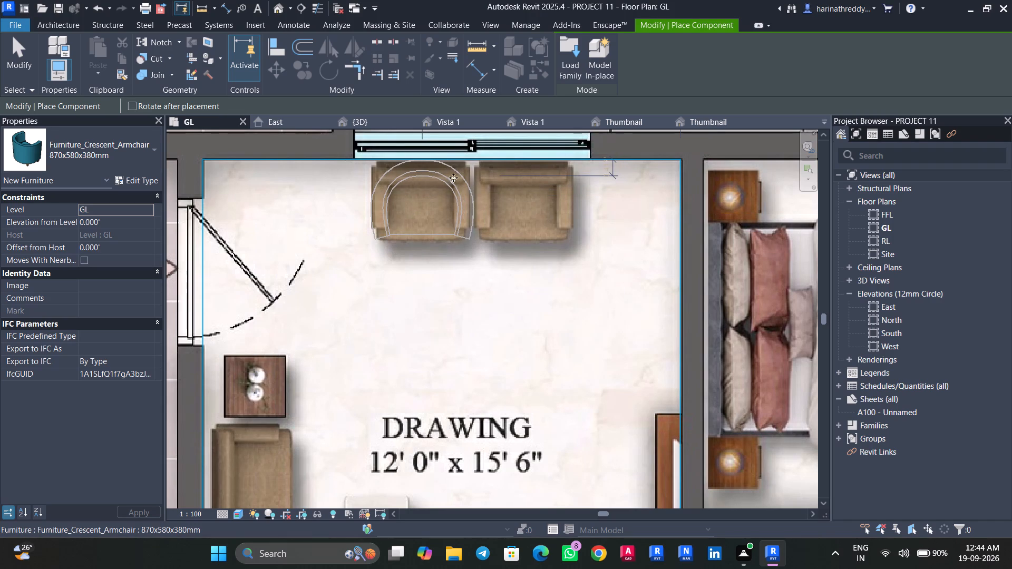
pyautogui.click(532, 179)
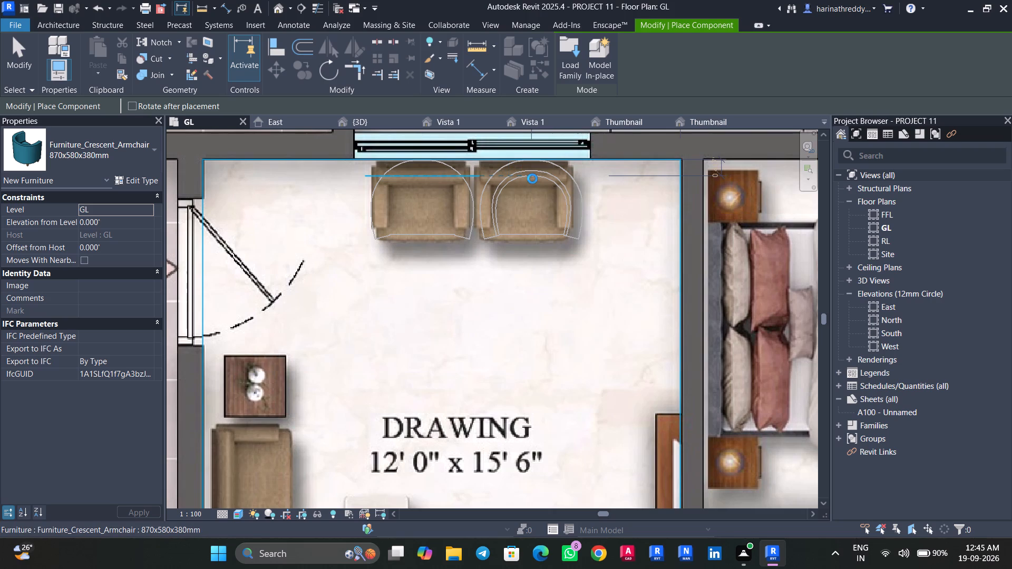
pyautogui.press('Escape')
pyautogui.press('Escape')
pyautogui.press('Escape')
pyautogui.press('Escape')
# Check the two crescent armchairs in the 3D view of the drawing room and examine the surrounding furnished rooms.
pyautogui.click(362, 124)
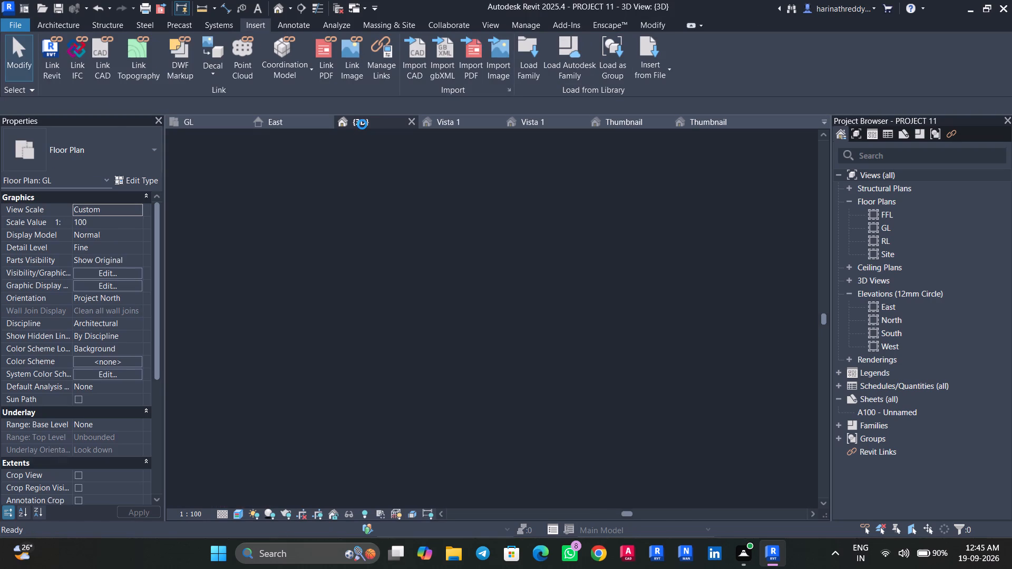
pyautogui.keyDown('shift'); pyautogui.moveTo(311, 278); pyautogui.dragTo(319, 314, button='middle'); pyautogui.keyUp('shift')
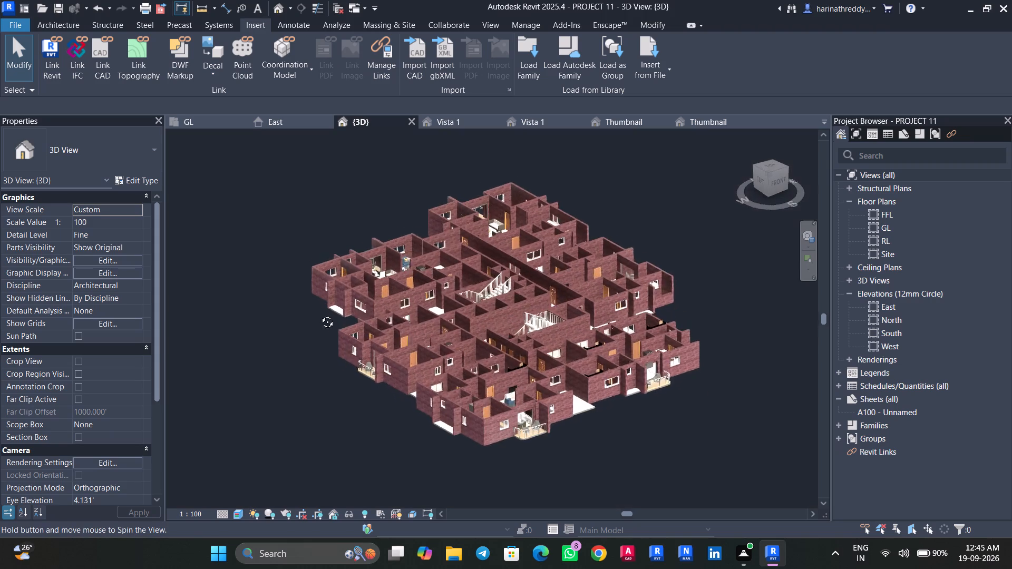
pyautogui.keyDown('shift'); pyautogui.moveTo(319, 314); pyautogui.dragTo(294, 415, button='middle'); pyautogui.keyUp('shift')
pyautogui.scroll(8, 592, 318)
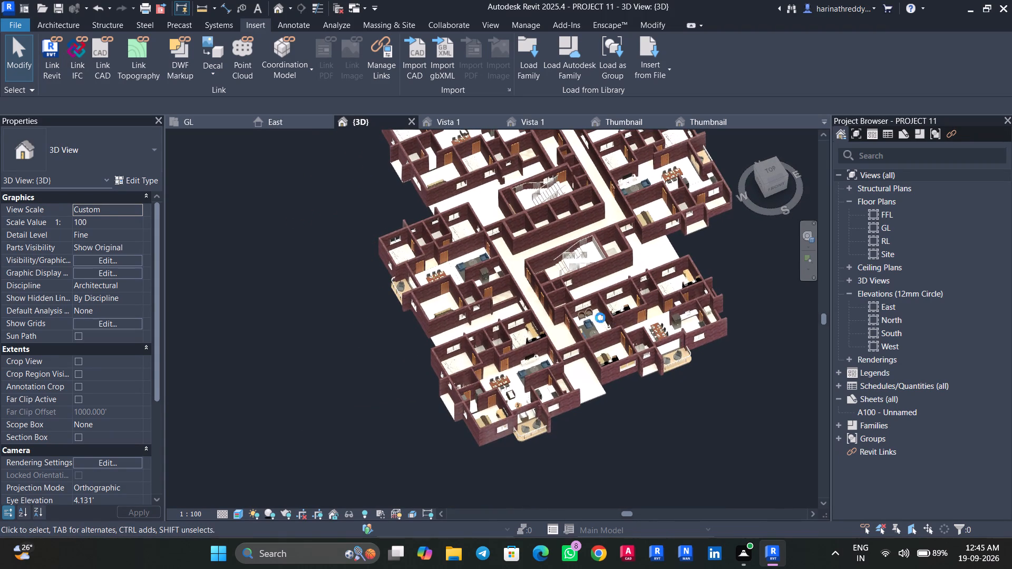
pyautogui.scroll(12, 595, 315)
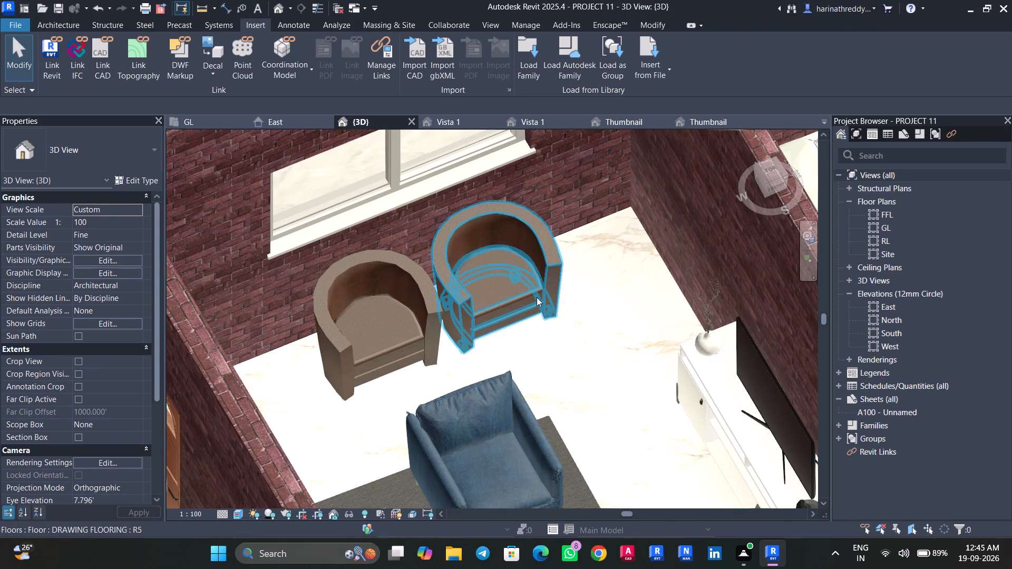
pyautogui.press('Escape')
pyautogui.click(537, 297)
pyautogui.press('Escape')
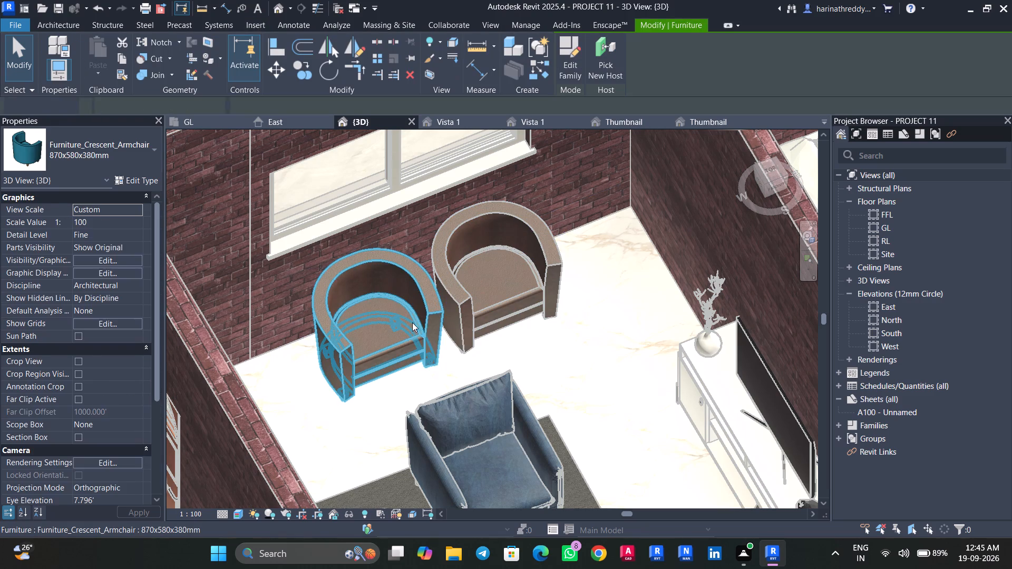
pyautogui.click(412, 322)
pyautogui.scroll(-12, 412, 322)
pyautogui.press('Escape')
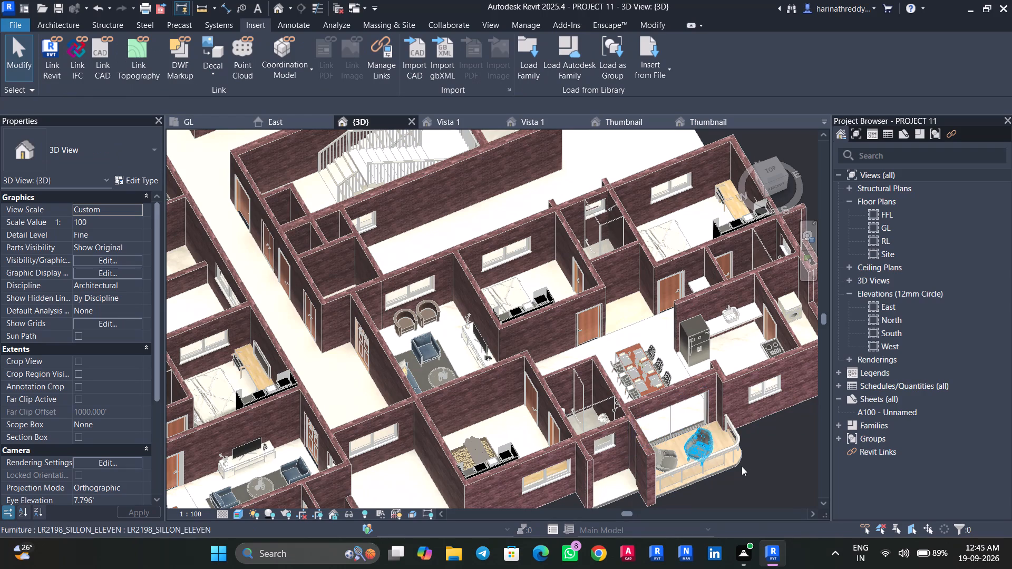
pyautogui.scroll(-2, 750, 465)
pyautogui.moveTo(755, 465); pyautogui.dragTo(722, 425, button='middle')
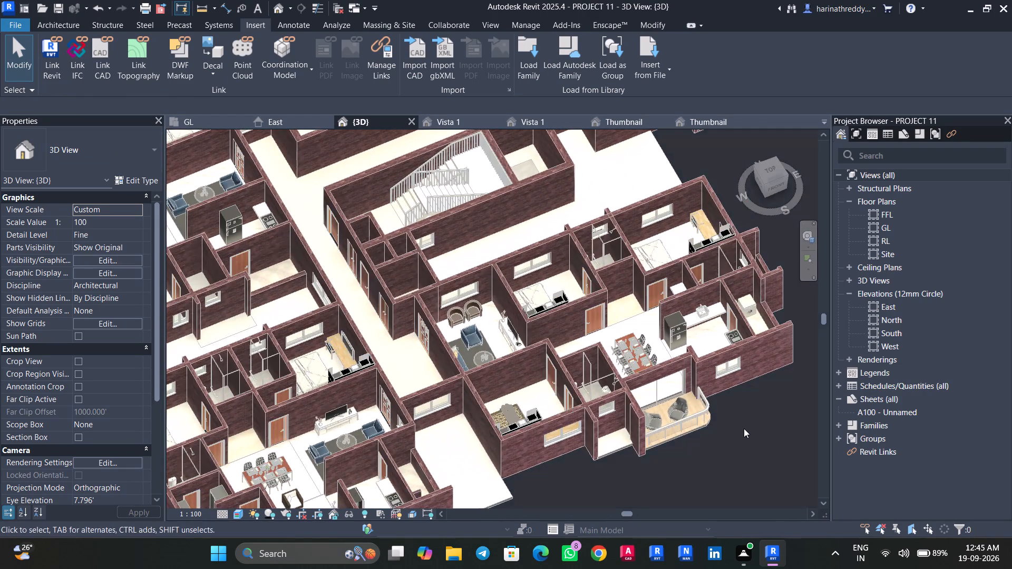
pyautogui.scroll(-3, 743, 426)
# Return to the GL floor plan and look over the 1992 and 2001 Sft. apartments for pictured furniture still lacking families.
pyautogui.click(213, 125)
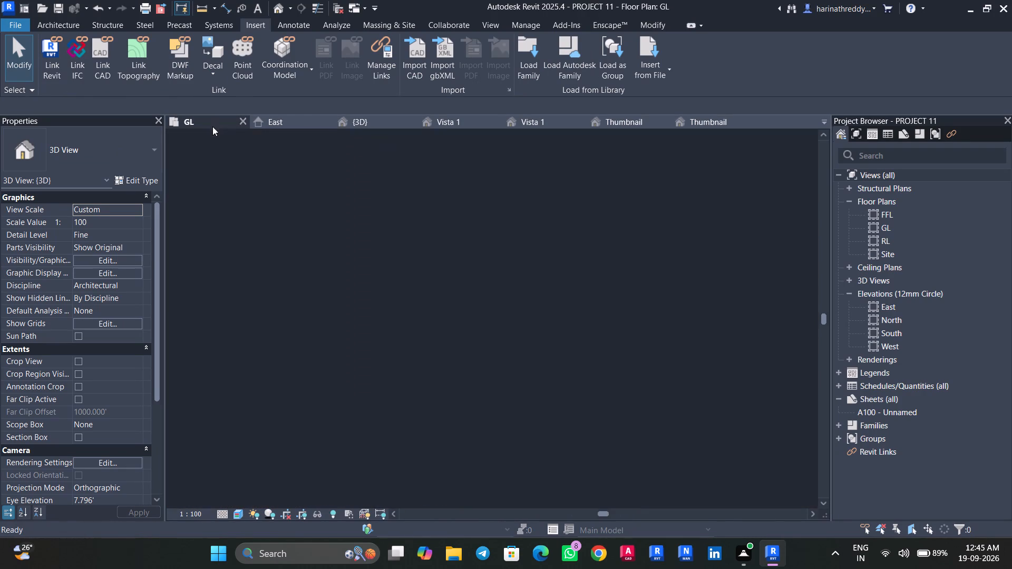
pyautogui.scroll(-1, 499, 338)
pyautogui.scroll(1, 499, 338)
pyautogui.scroll(-16, 499, 338)
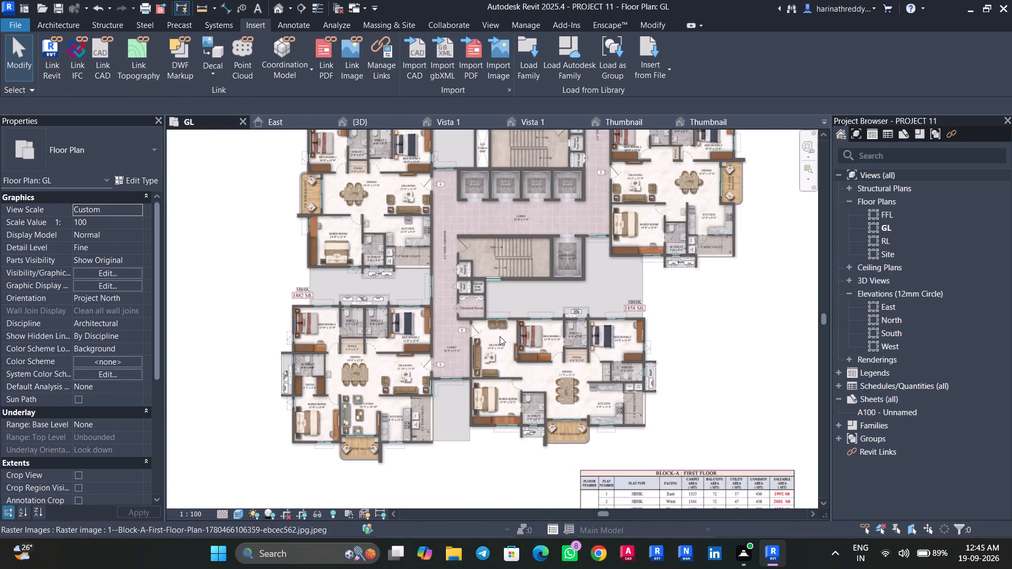
pyautogui.scroll(-2, 500, 336)
pyautogui.moveTo(741, 241); pyautogui.dragTo(701, 396, button='middle')
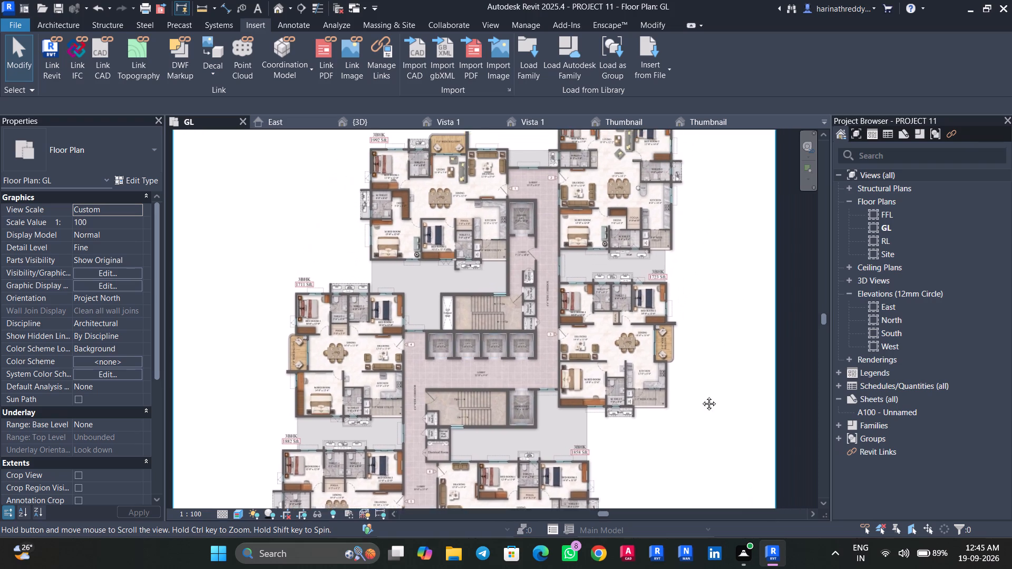
pyautogui.moveTo(701, 396); pyautogui.dragTo(697, 417, button='middle')
pyautogui.scroll(7, 615, 198)
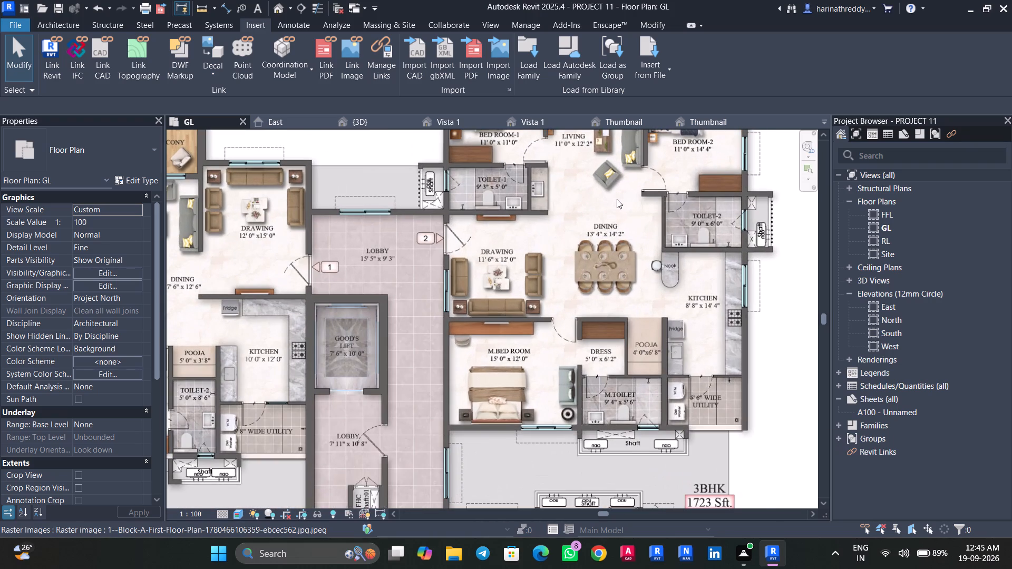
pyautogui.scroll(-1, 615, 212)
pyautogui.moveTo(615, 212); pyautogui.dragTo(617, 269, button='middle')
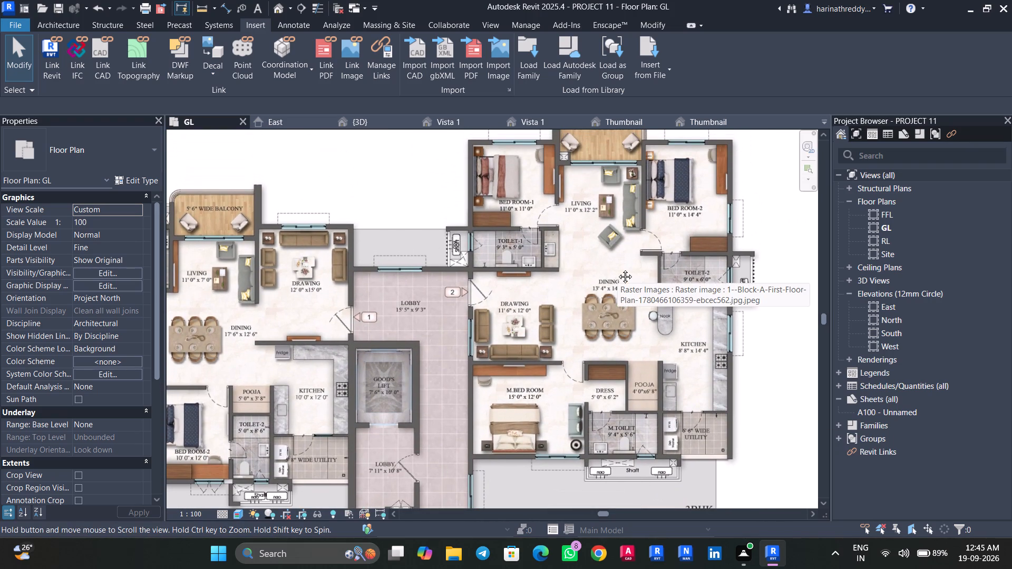
pyautogui.moveTo(617, 269); pyautogui.dragTo(618, 278, button='middle')
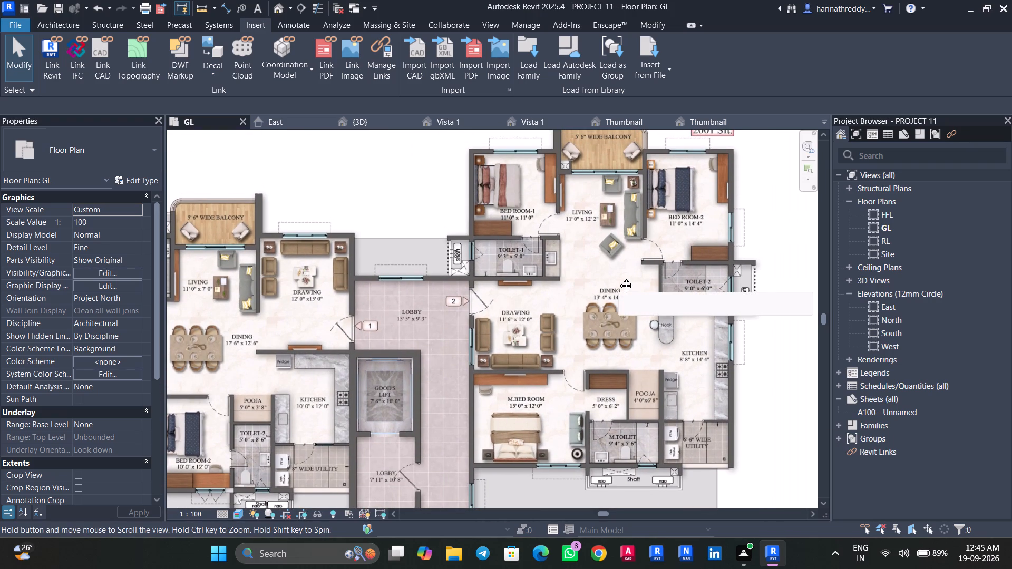
pyautogui.moveTo(618, 278); pyautogui.dragTo(703, 257, button='middle')
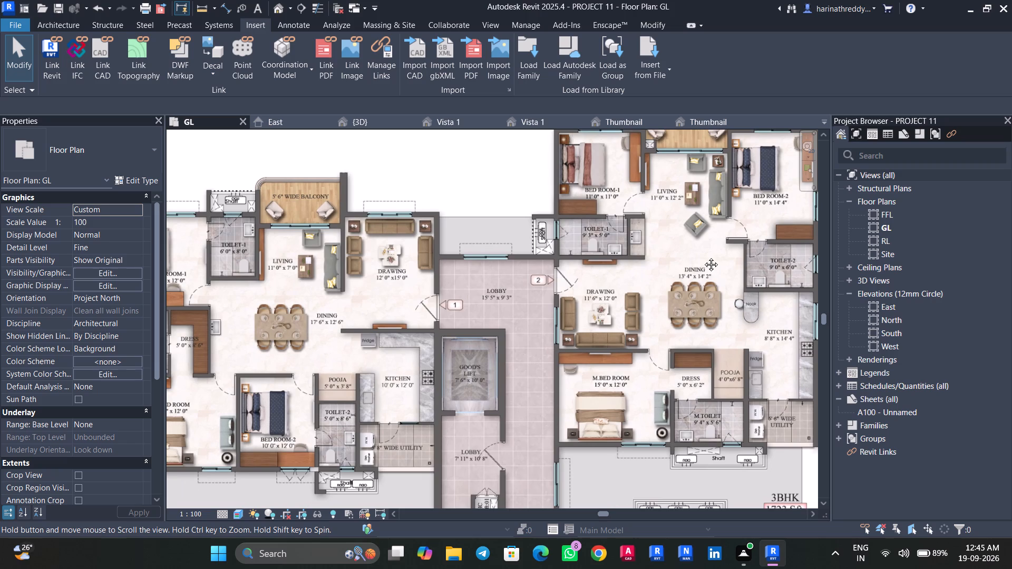
pyautogui.moveTo(703, 257); pyautogui.dragTo(766, 203, button='middle')
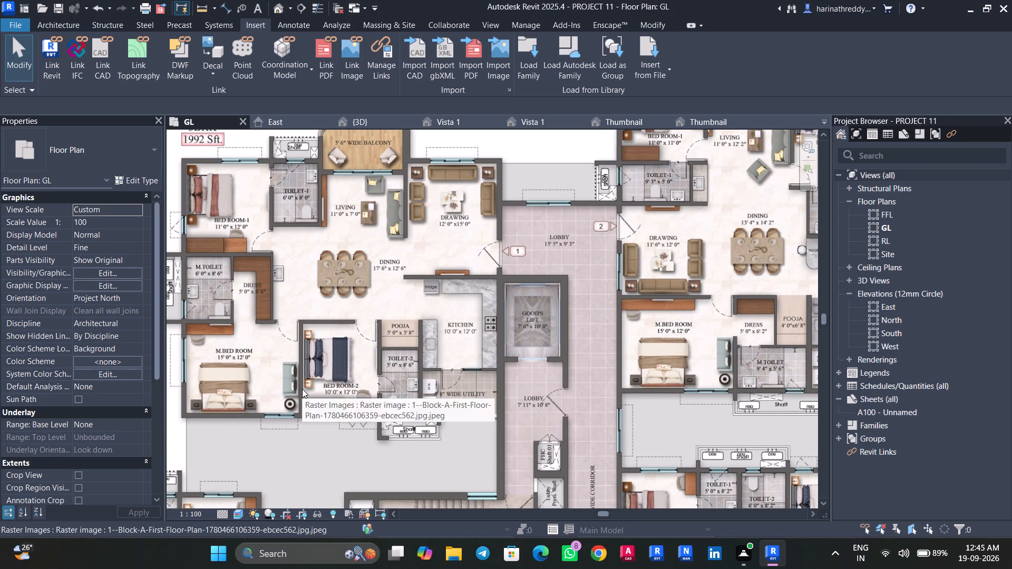
# Place an LR1697_SOFA_04 sofa over the pictured sofa in the 1992 Sft. apartment's master bedroom, backed against the Bedroom-2 wall.
pyautogui.press('c')
pyautogui.press('m')
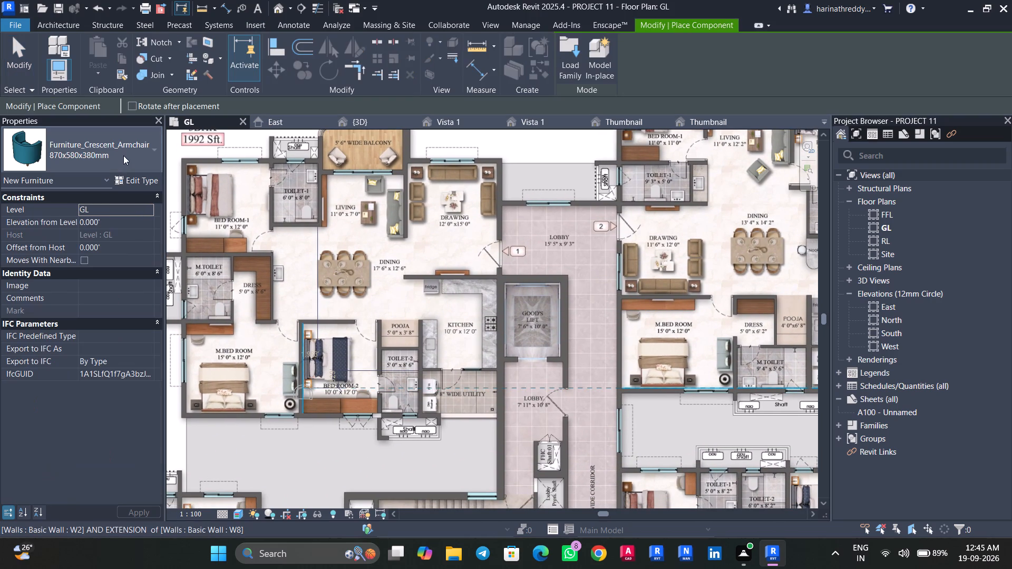
pyautogui.click(123, 155)
pyautogui.scroll(4, 69, 274)
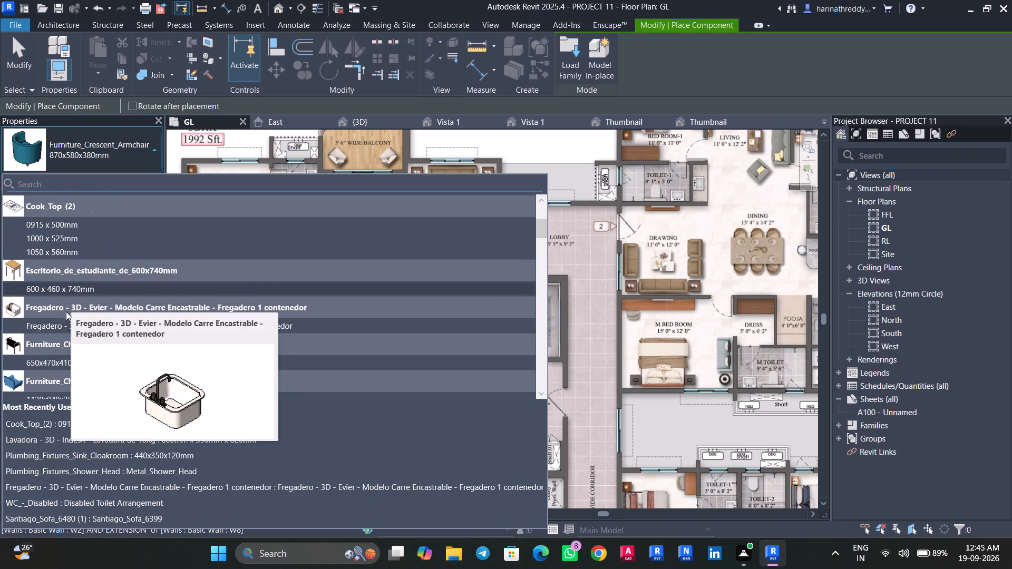
pyautogui.scroll(8, 65, 319)
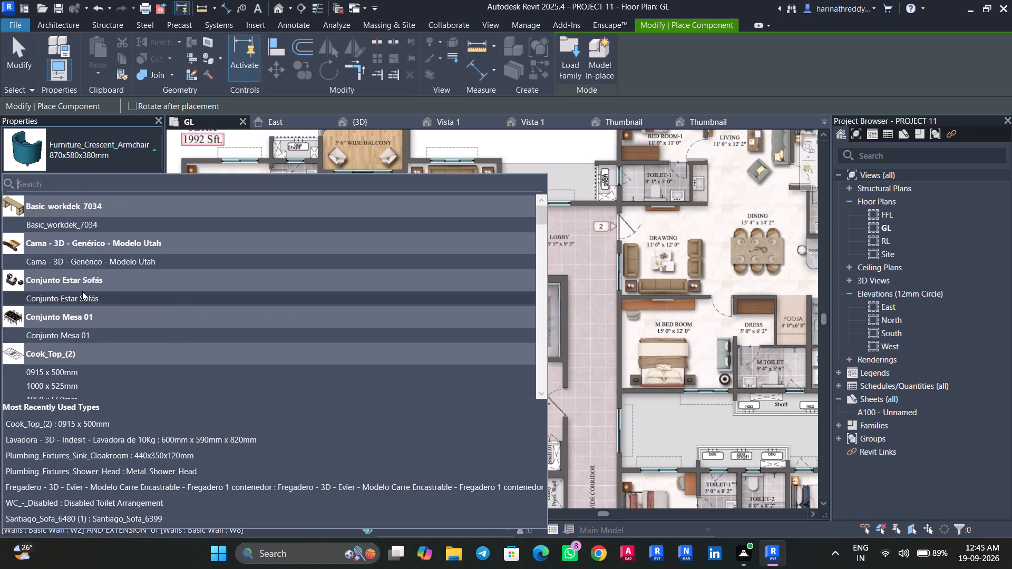
pyautogui.scroll(-14, 82, 291)
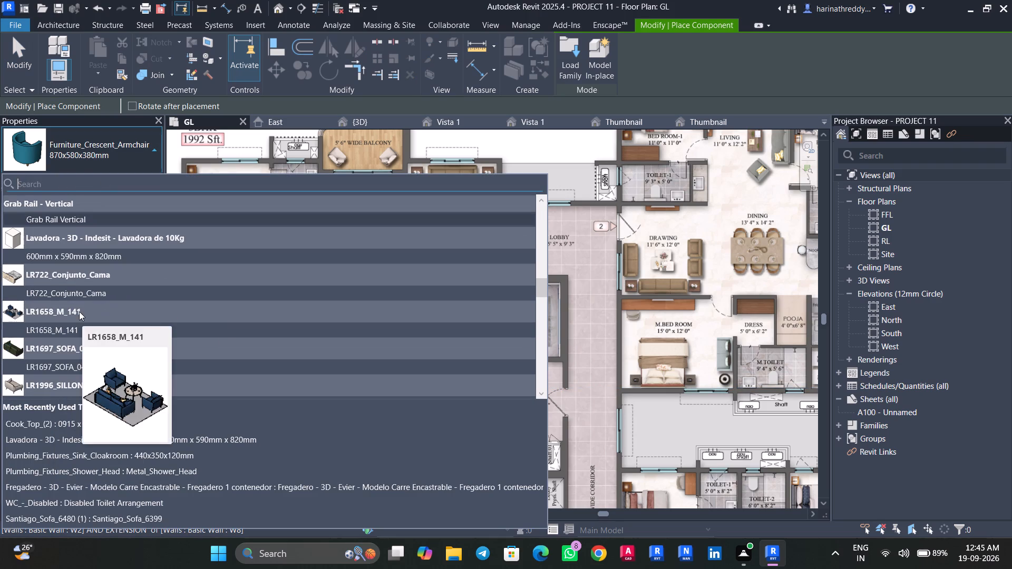
pyautogui.click(60, 360)
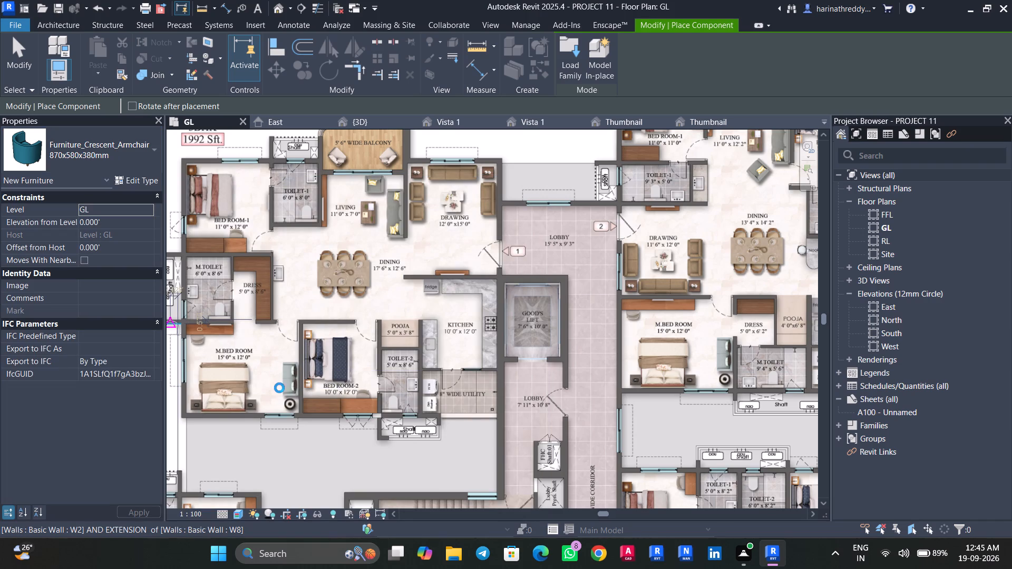
pyautogui.scroll(9, 279, 388)
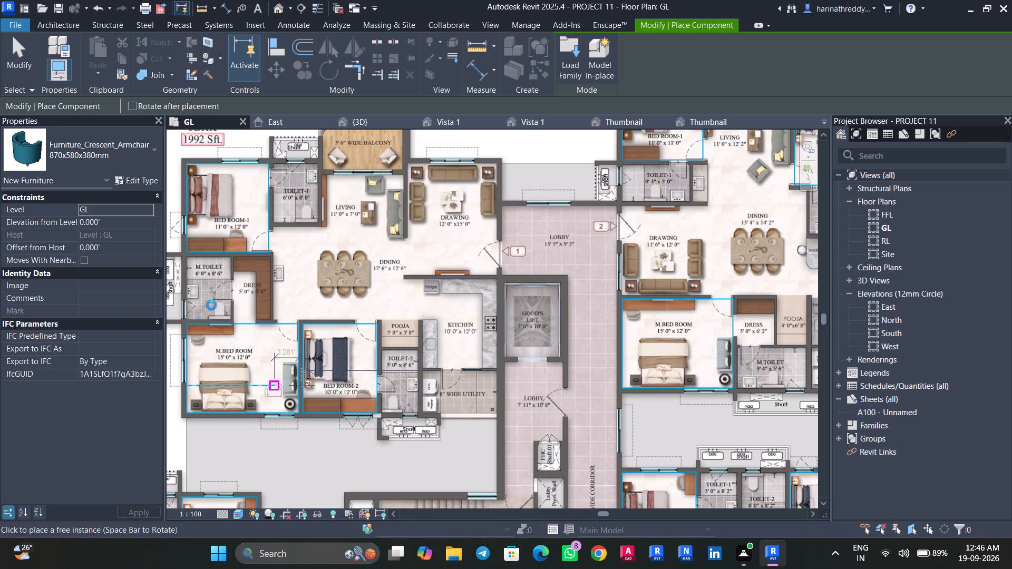
pyautogui.click(111, 165)
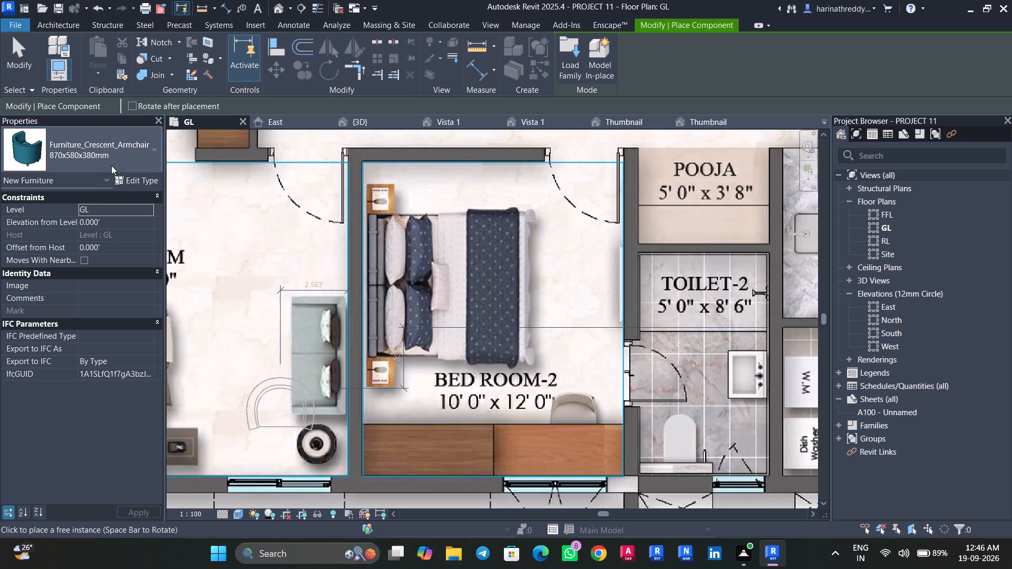
pyautogui.scroll(-7, 105, 334)
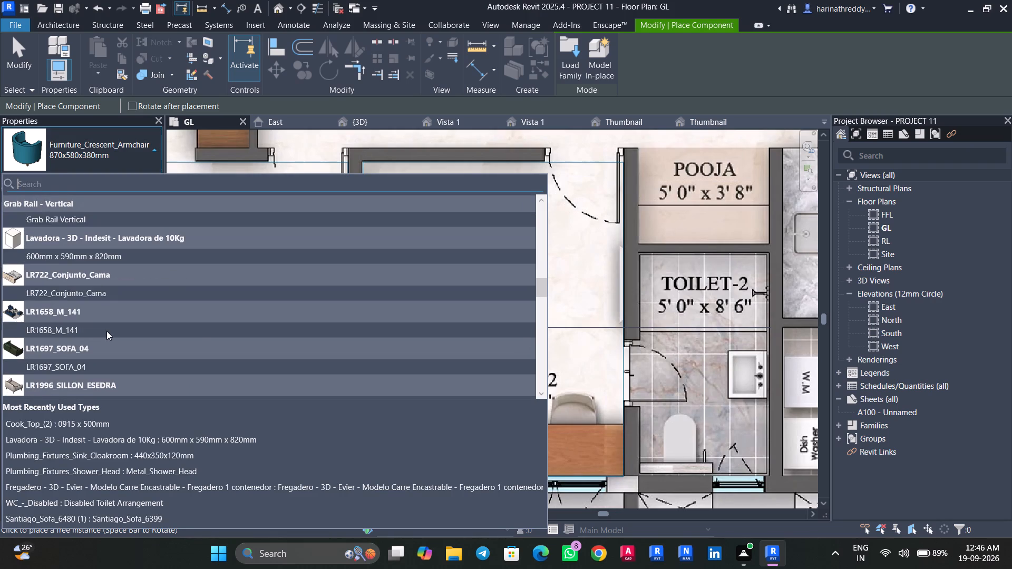
pyautogui.click(94, 365)
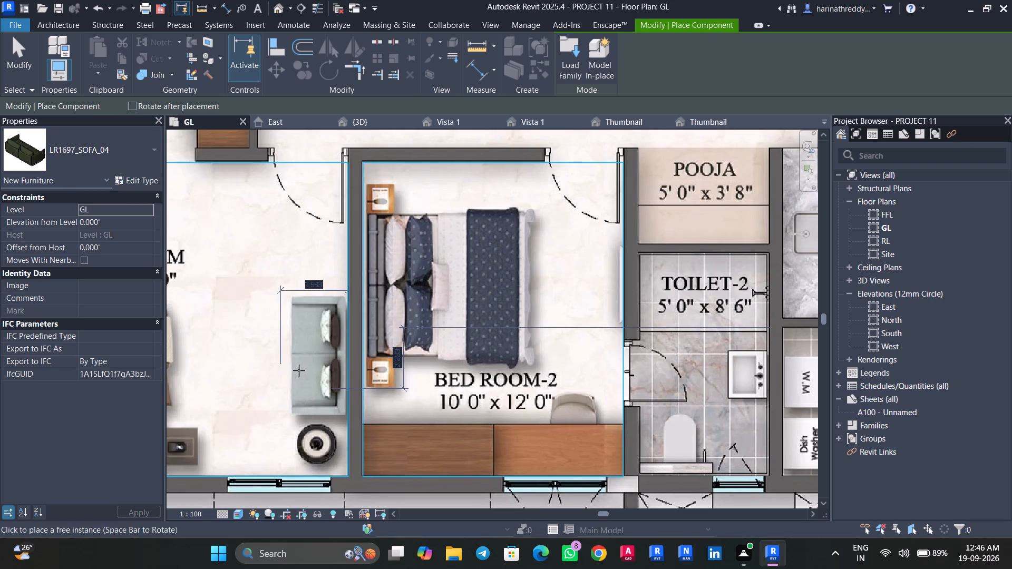
pyautogui.press('space')
pyautogui.press('space')
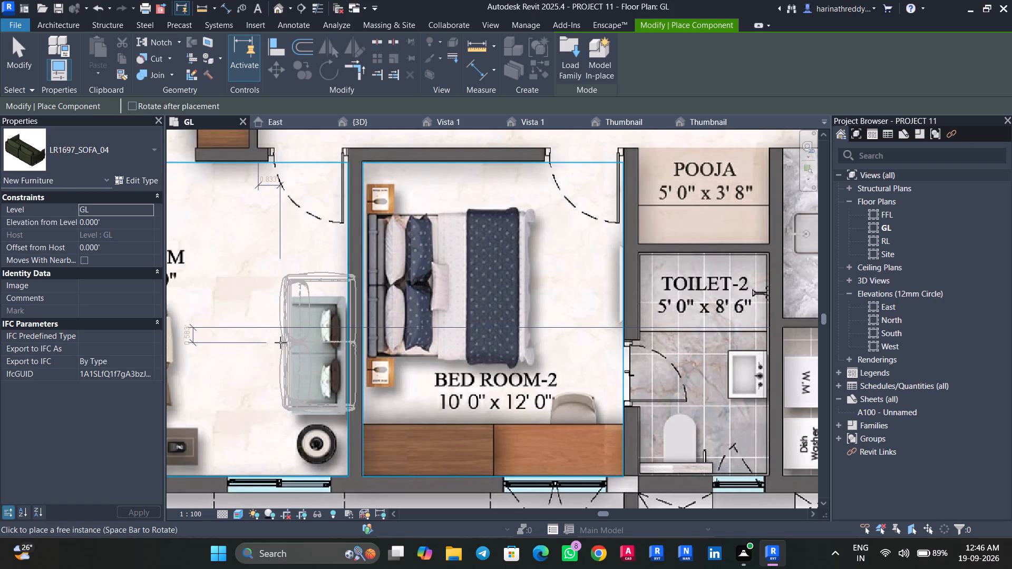
pyautogui.press('space')
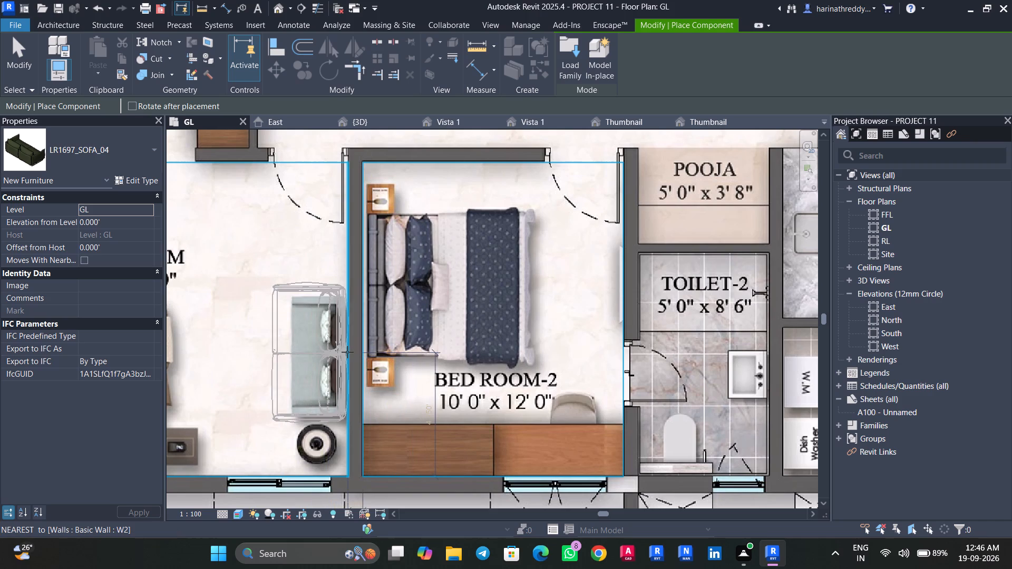
pyautogui.click(347, 352)
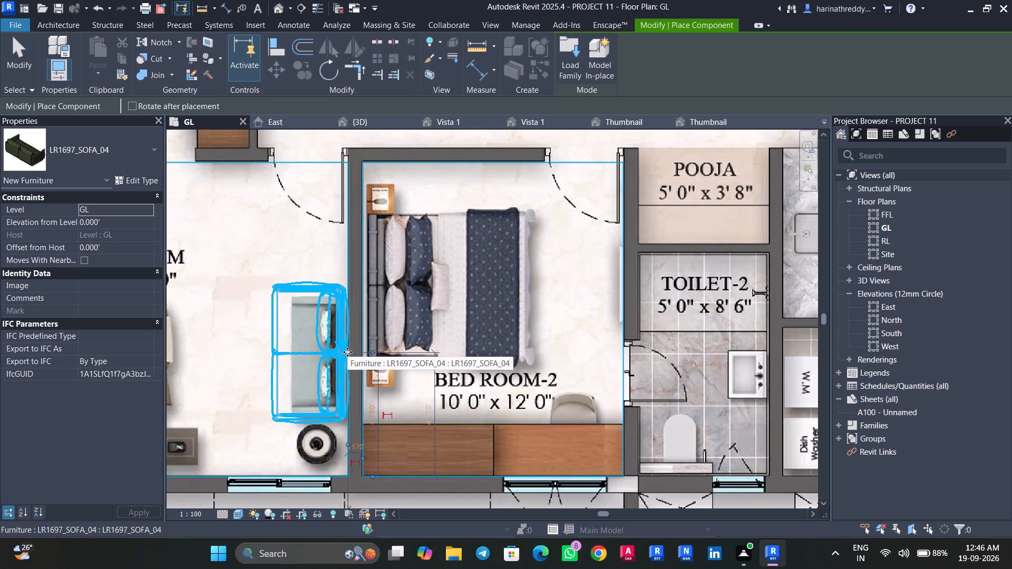
pyautogui.scroll(-14, 347, 352)
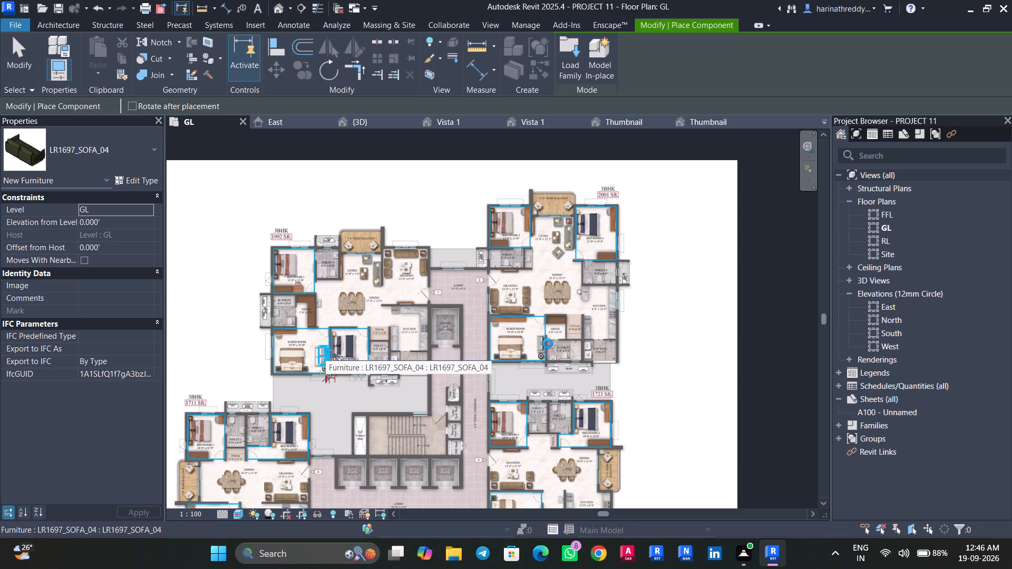
pyautogui.scroll(4, 543, 349)
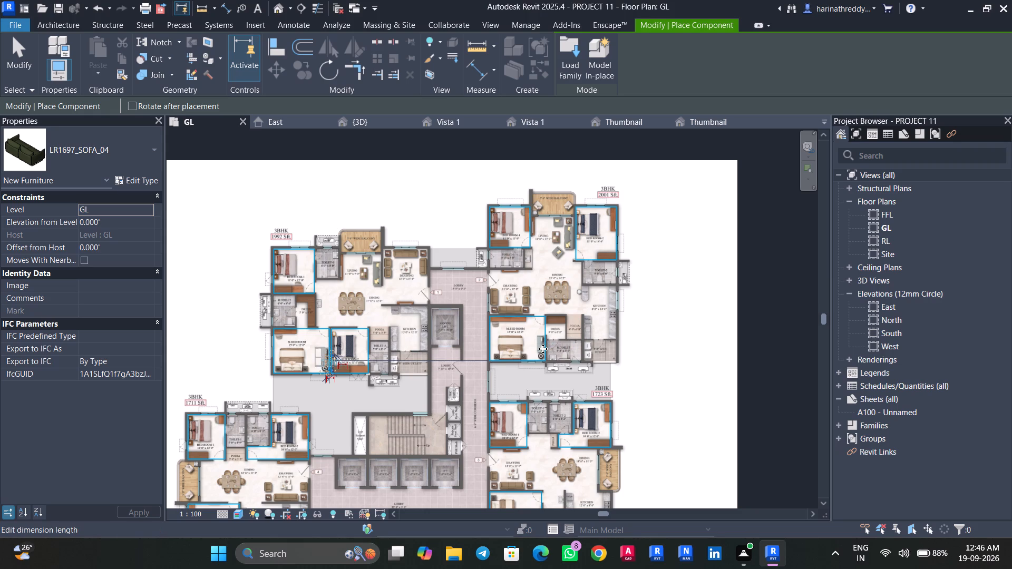
pyautogui.scroll(4, 543, 349)
pyautogui.press('Escape')
pyautogui.press('Escape')
pyautogui.press('Escape')
pyautogui.press('Escape')
# Place another LR1697_SOFA_04 over the pictured sofa in the 2001 Sft. apartment's master bedroom, backed against the wall beside the toilet.
pyautogui.scroll(5, 531, 353)
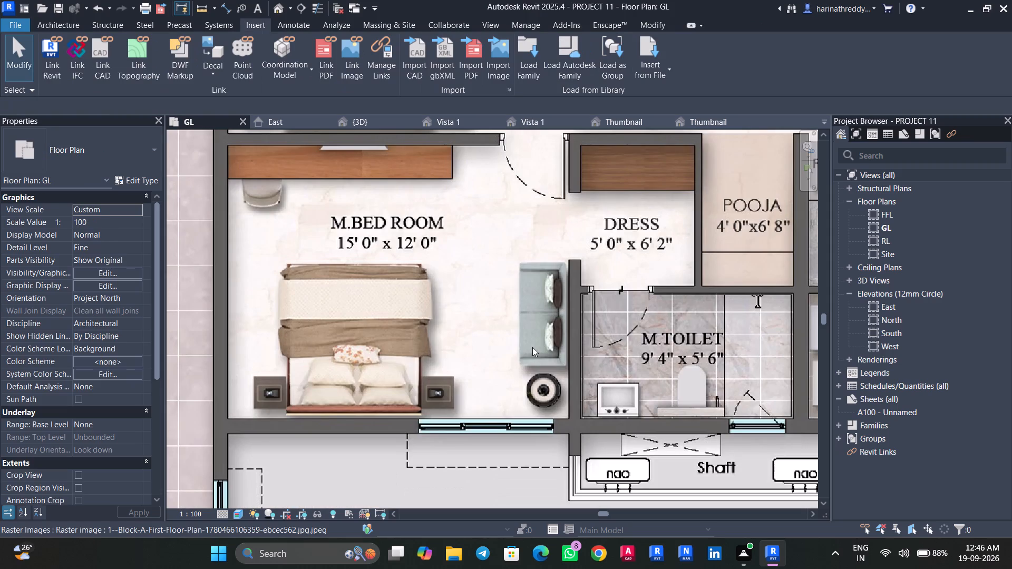
pyautogui.write('cm')
pyautogui.press('space')
pyautogui.press('space')
pyautogui.press('space')
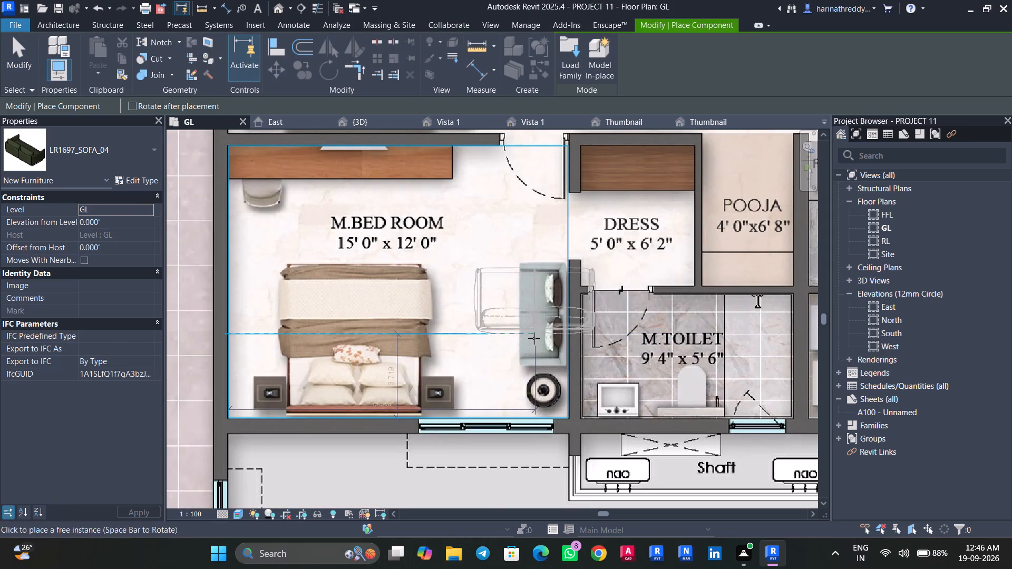
pyautogui.scroll(3, 564, 308)
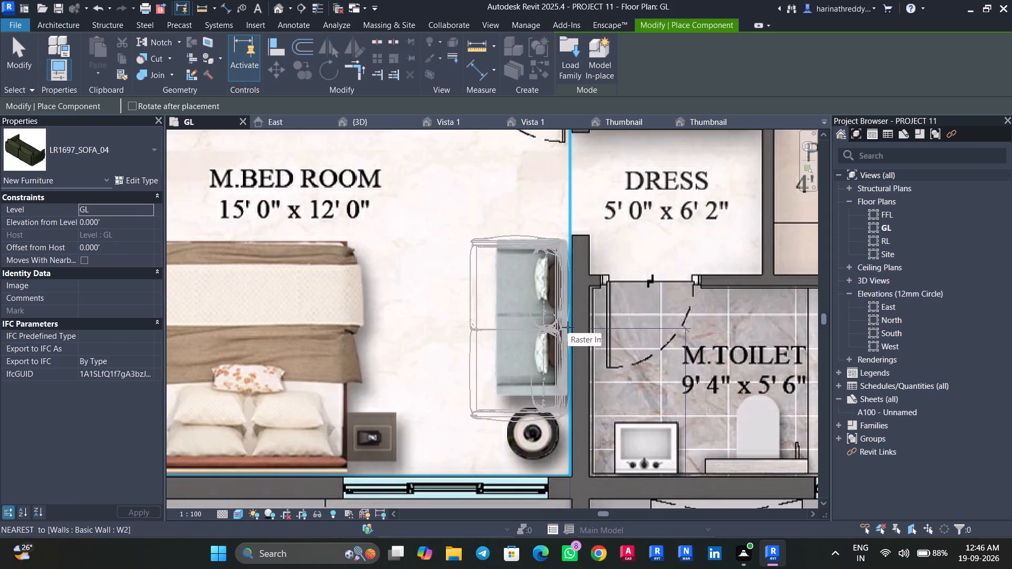
pyautogui.click(568, 327)
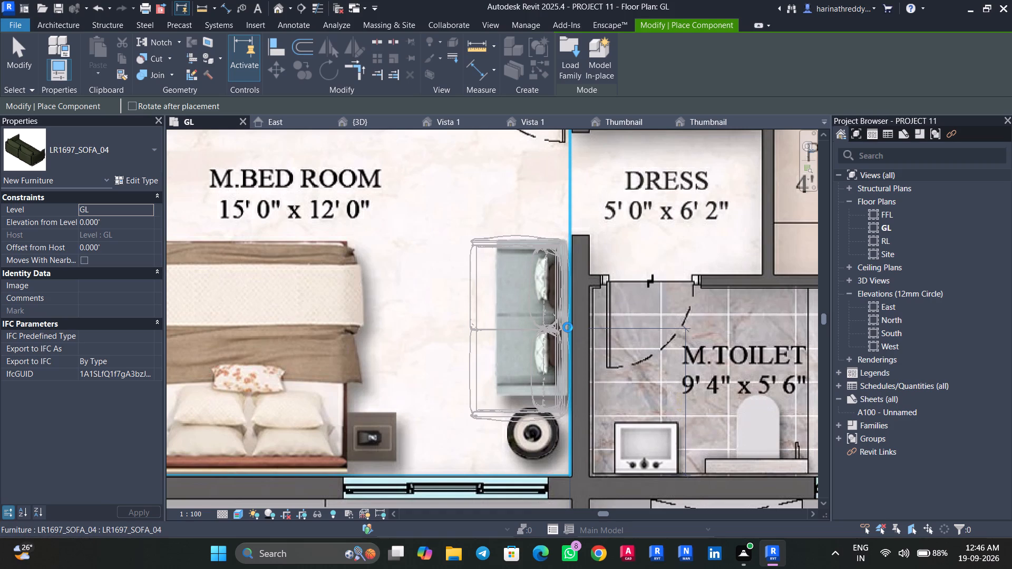
pyautogui.scroll(-6, 568, 327)
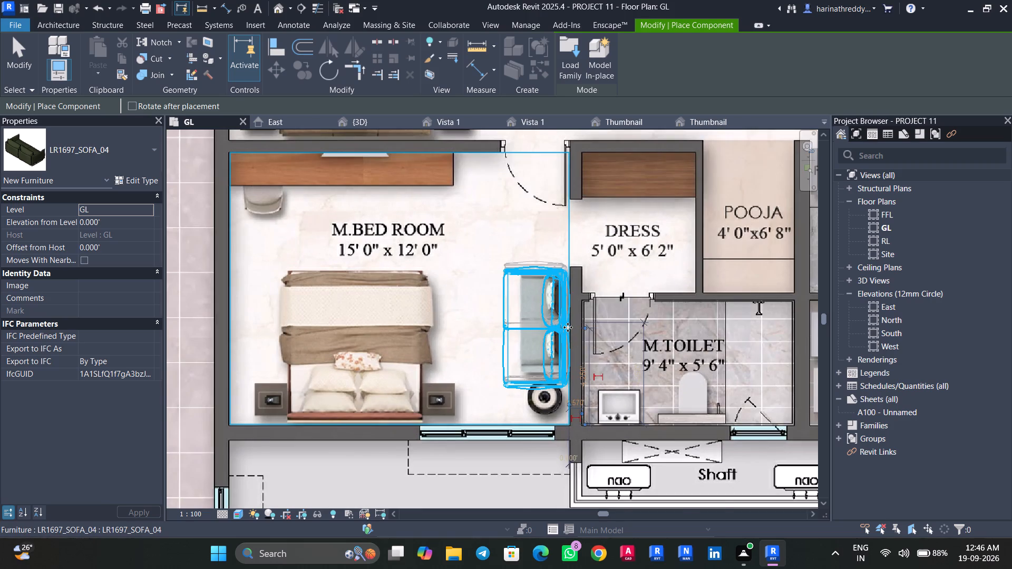
pyautogui.scroll(-4, 568, 327)
pyautogui.press('Escape')
pyautogui.press('Escape')
pyautogui.press('Escape')
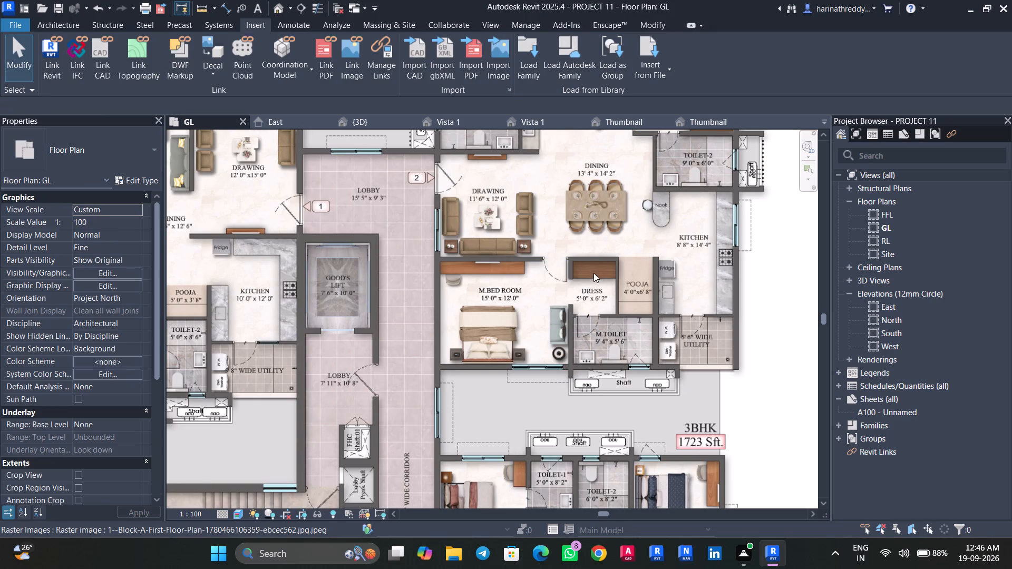
# Examine the remaining apartments on the GL floor plan for pictured furniture that still needs placing.
pyautogui.scroll(-3, 563, 352)
pyautogui.moveTo(734, 378); pyautogui.dragTo(733, 360, button='middle')
pyautogui.moveTo(731, 355); pyautogui.dragTo(722, 328, button='middle')
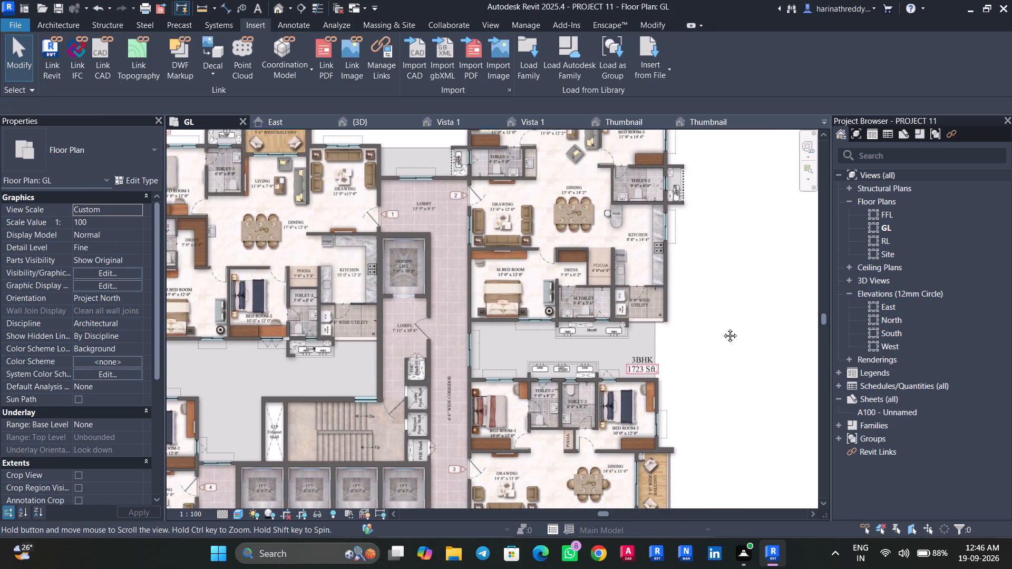
pyautogui.moveTo(722, 328); pyautogui.dragTo(754, 426, button='middle')
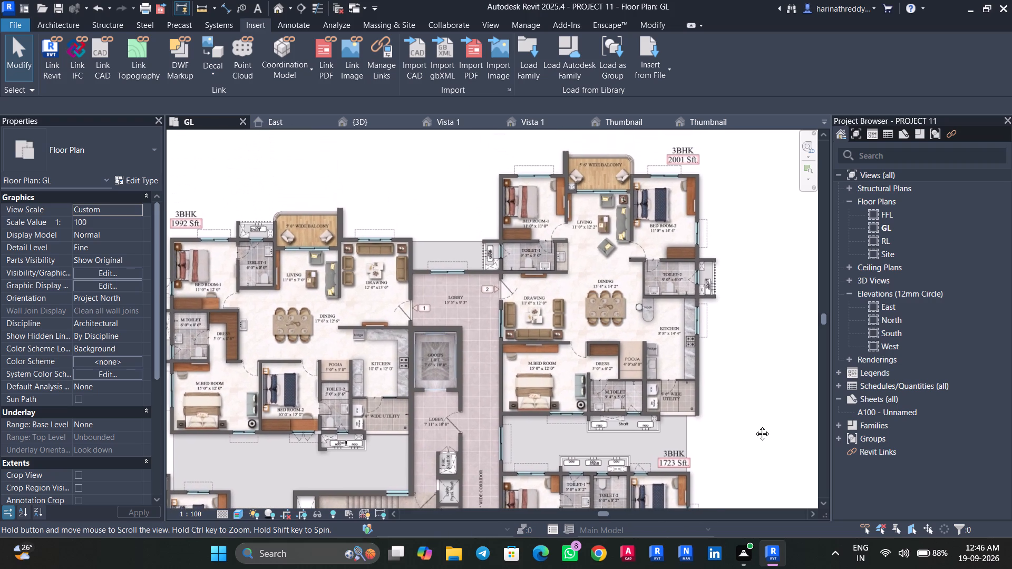
pyautogui.moveTo(754, 426); pyautogui.dragTo(769, 203, button='middle')
pyautogui.scroll(-3, 734, 407)
pyautogui.moveTo(734, 407); pyautogui.dragTo(738, 378, button='middle')
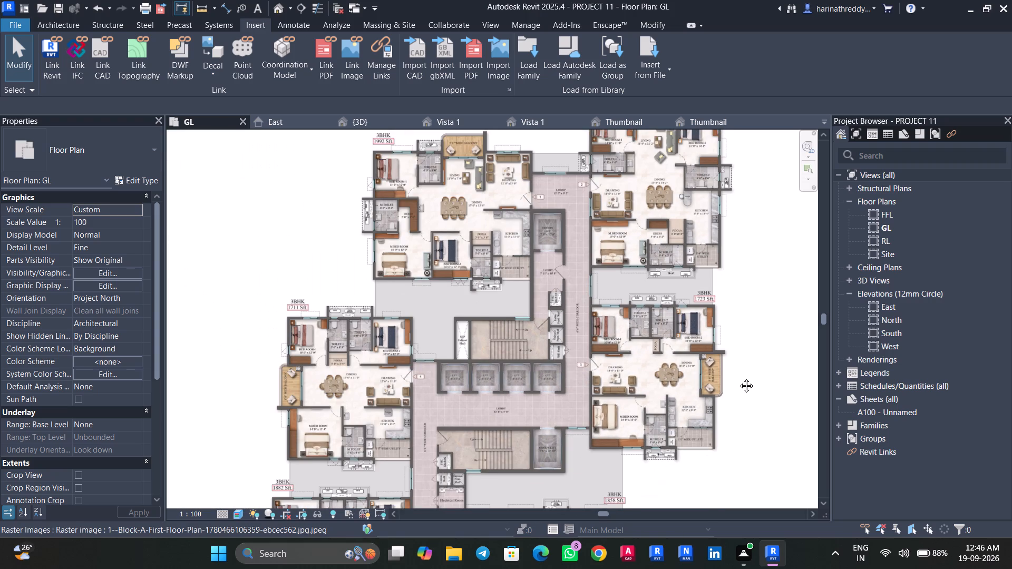
pyautogui.moveTo(738, 378); pyautogui.dragTo(734, 272, button='middle')
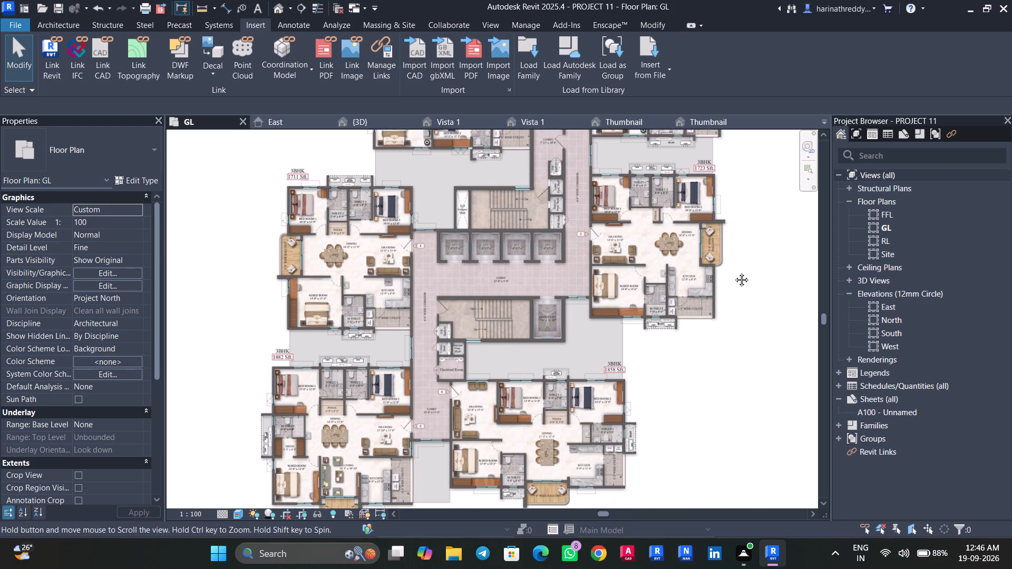
pyautogui.moveTo(734, 272); pyautogui.dragTo(734, 261, button='middle')
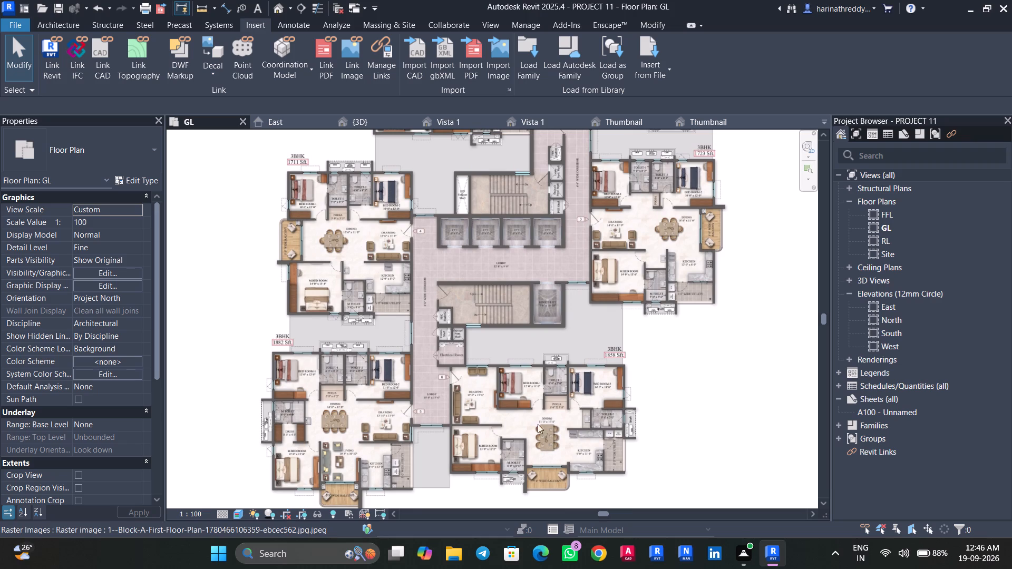
# Examine the 1858 Sft. apartment on the GL floor plan, checking its bedrooms, toilets and dining area for placed families.
pyautogui.scroll(8, 497, 411)
pyautogui.moveTo(480, 410); pyautogui.dragTo(437, 391, button='middle')
pyautogui.scroll(-2, 437, 391)
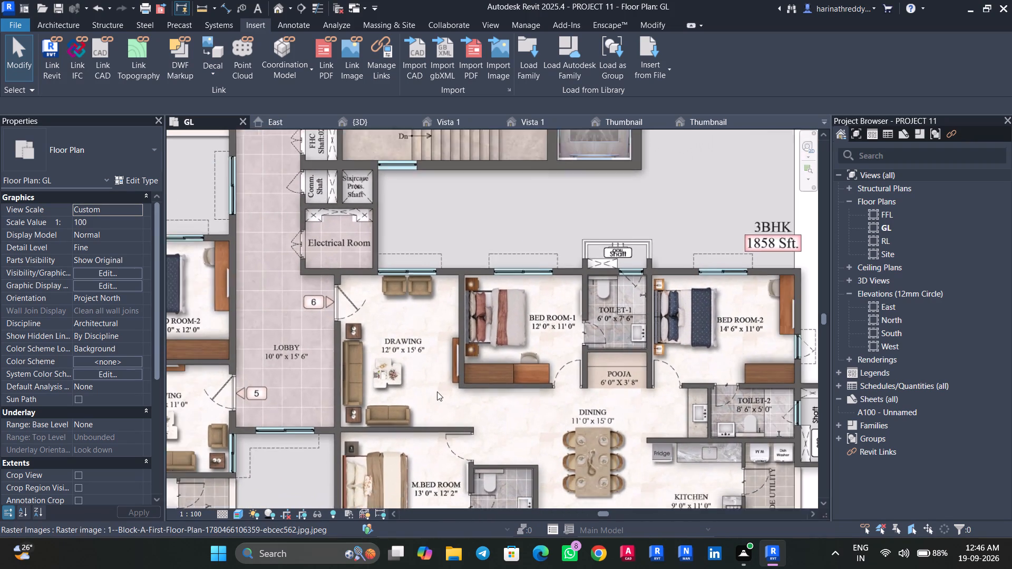
pyautogui.press('Tab')
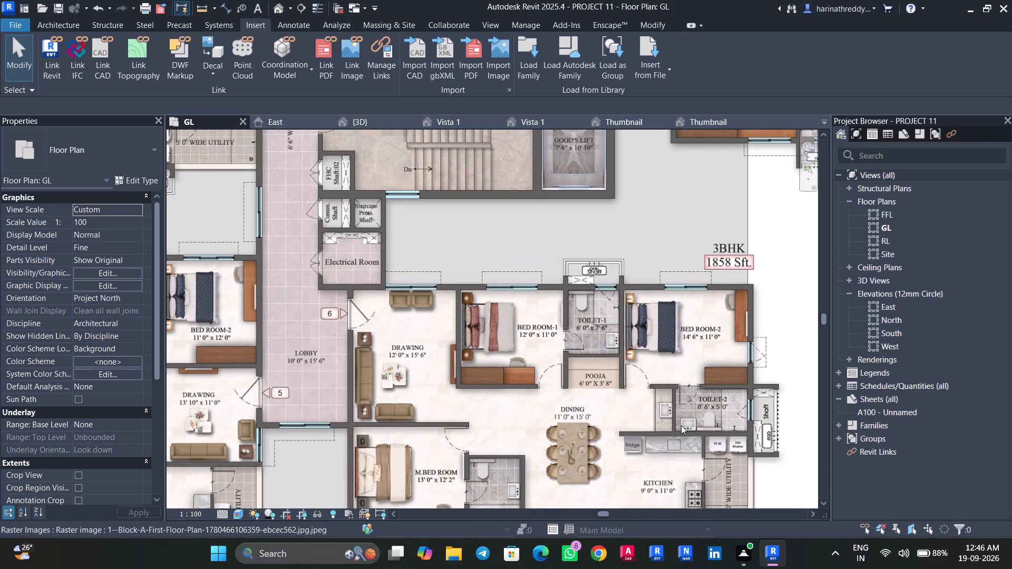
pyautogui.press('Tab')
pyautogui.press('Tab')
pyautogui.press('Tab')
pyautogui.press('Tab')
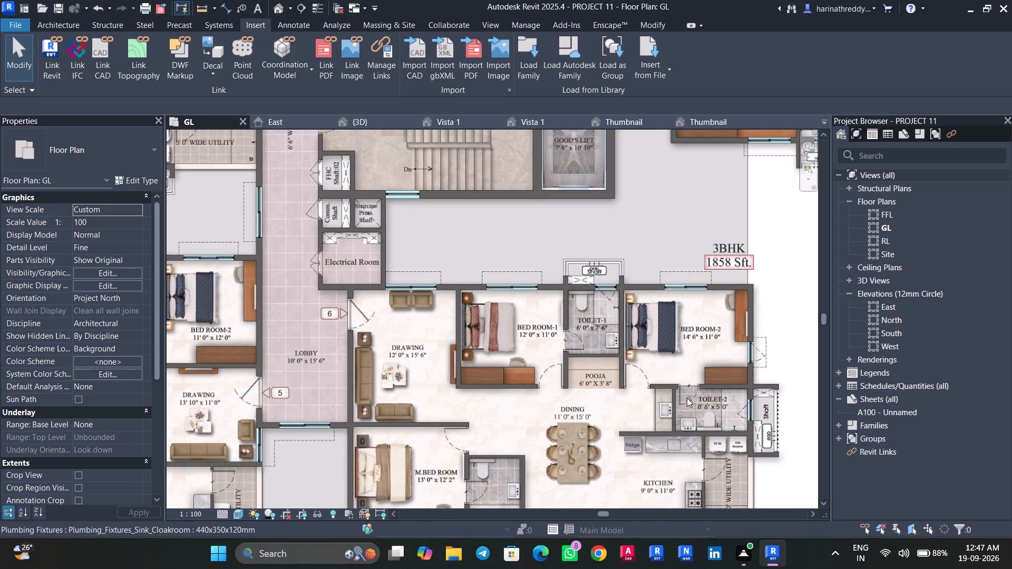
pyautogui.press('Tab')
pyautogui.press('Tab')
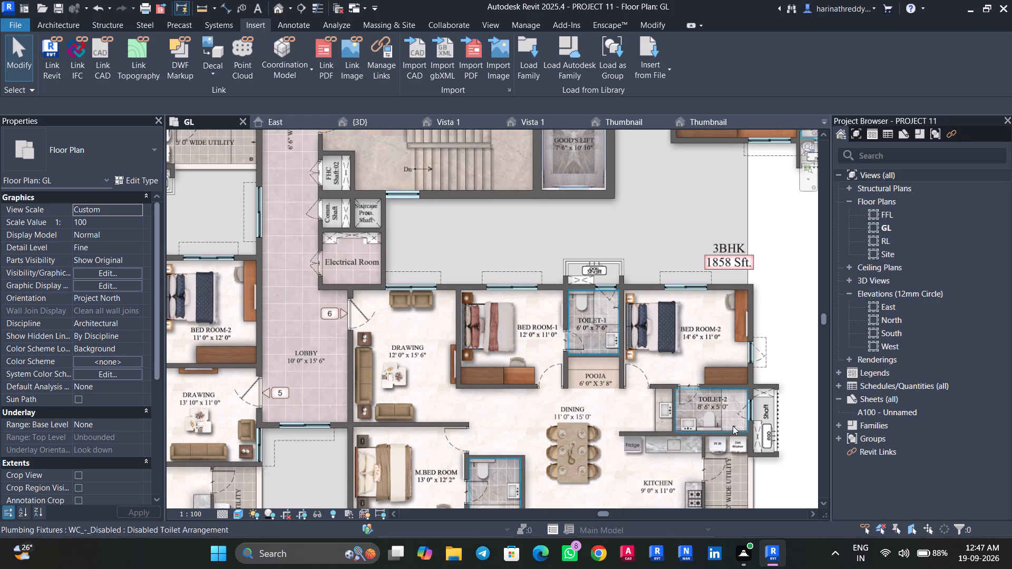
pyautogui.press('Tab')
pyautogui.press('Tab')
pyautogui.press('Tab')
pyautogui.scroll(6, 734, 428)
pyautogui.scroll(-1, 734, 428)
pyautogui.scroll(1, 734, 428)
pyautogui.press('Tab')
pyautogui.press('Tab')
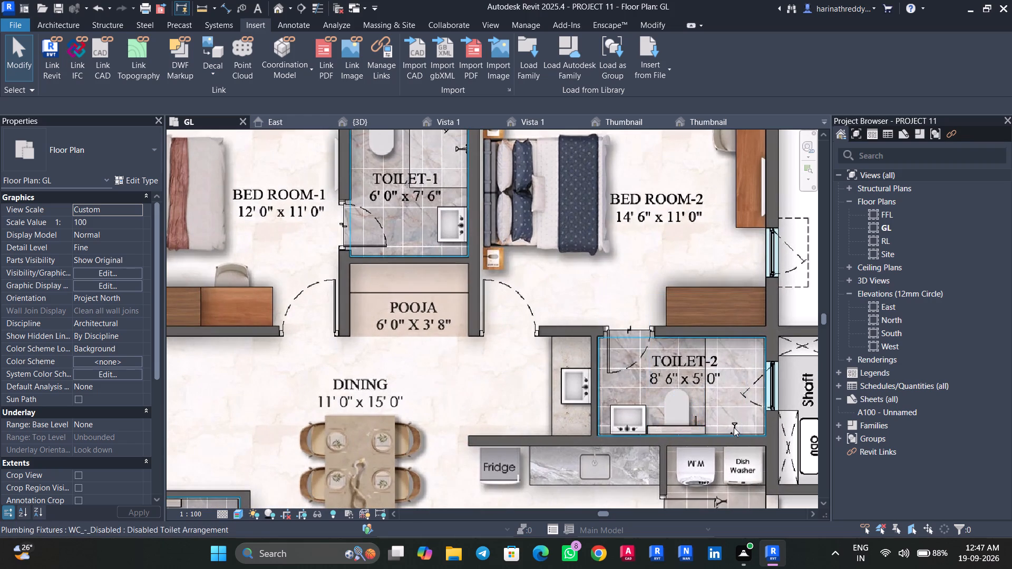
pyautogui.press('Tab')
# Inspect the 1858 Sft. apartment's placed furniture in the 3D view, from the bedrooms and kitchen to the balcony.
pyautogui.click(357, 122)
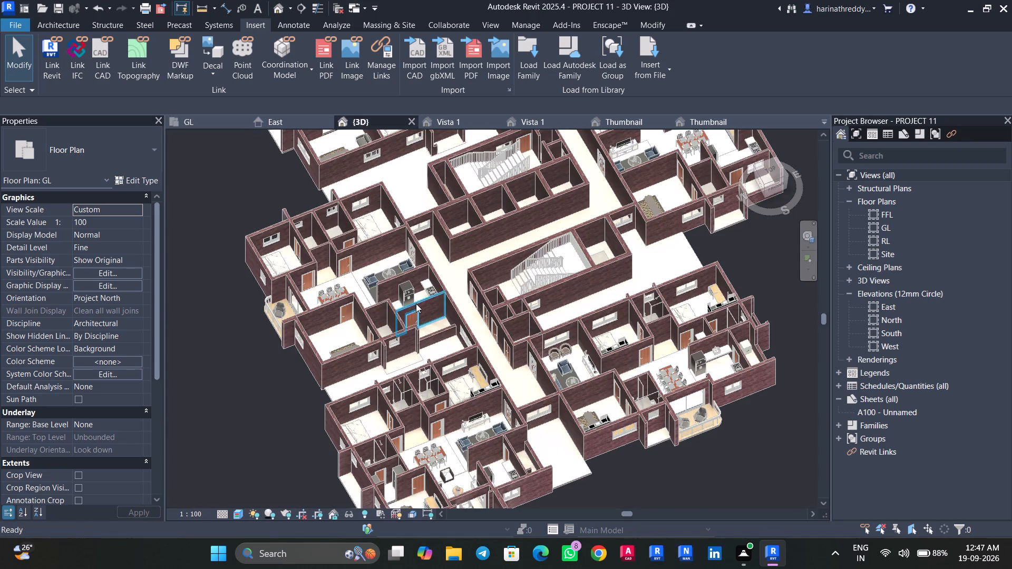
pyautogui.moveTo(722, 446); pyautogui.dragTo(573, 458, button='middle')
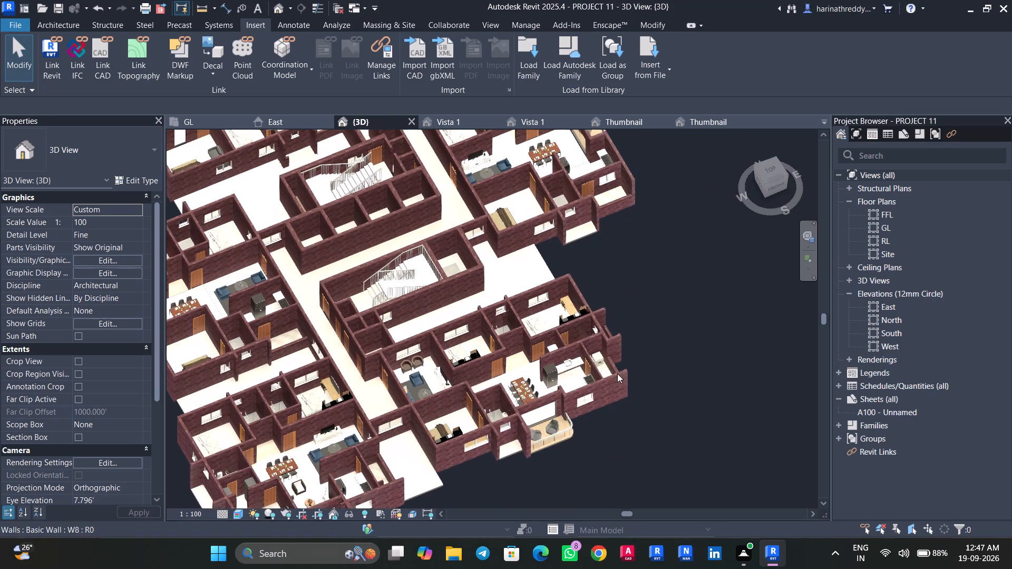
pyautogui.scroll(7, 560, 314)
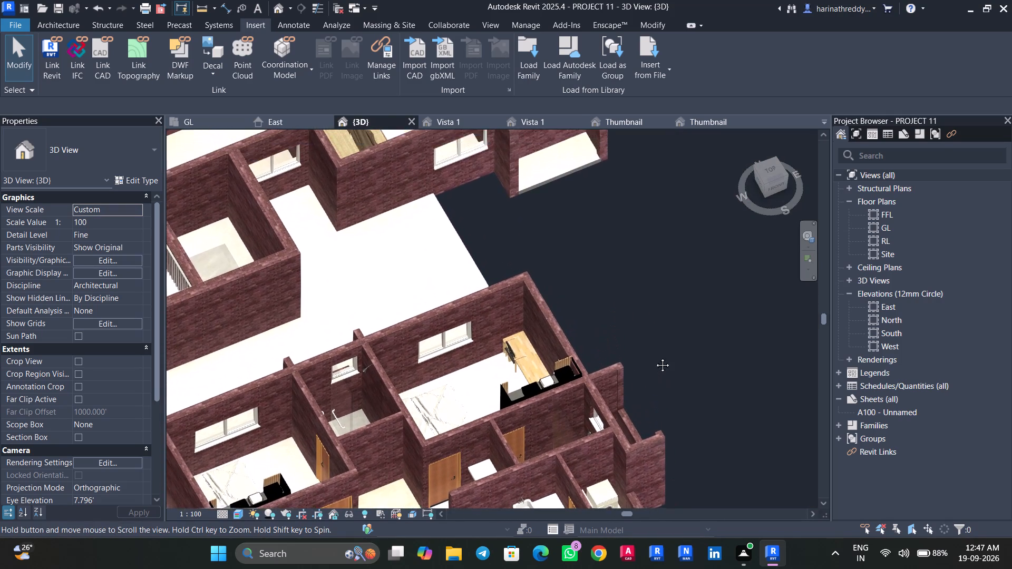
pyautogui.keyDown('shift'); pyautogui.moveTo(651, 309); pyautogui.dragTo(655, 348, button='middle'); pyautogui.keyUp('shift')
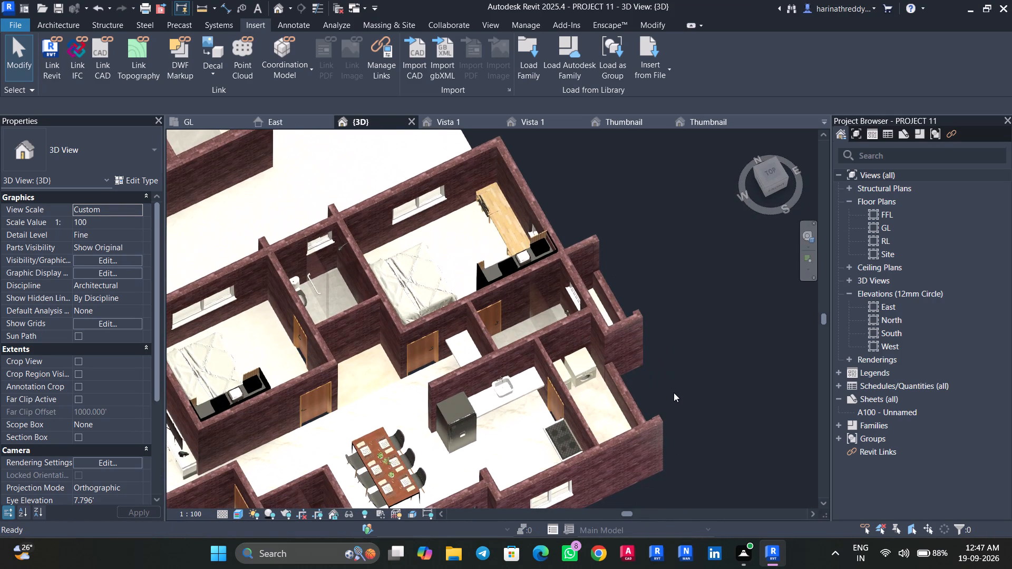
pyautogui.scroll(-3, 670, 392)
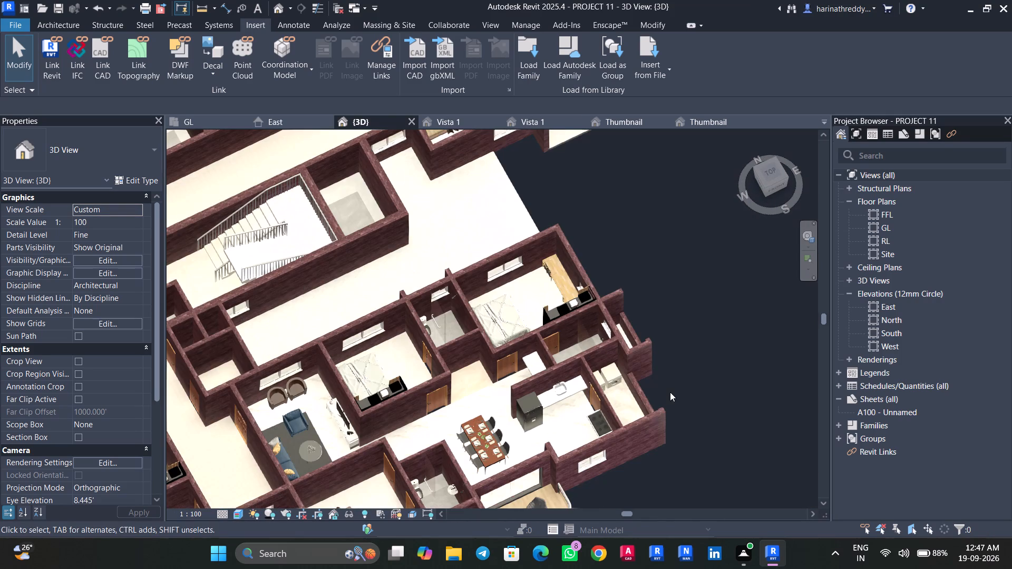
pyautogui.moveTo(620, 493); pyautogui.dragTo(640, 437, button='middle')
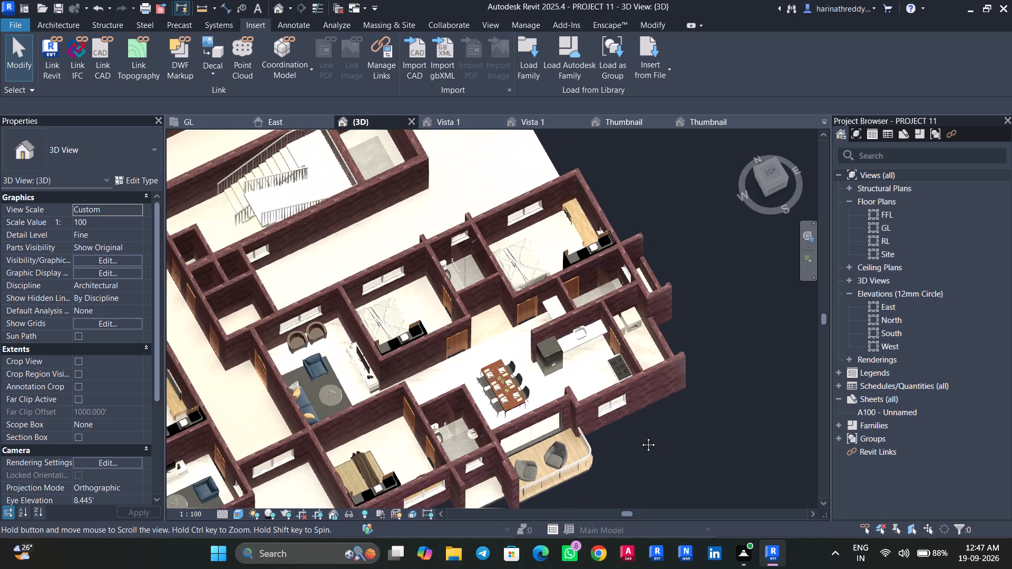
pyautogui.moveTo(640, 437); pyautogui.dragTo(644, 442, button='middle')
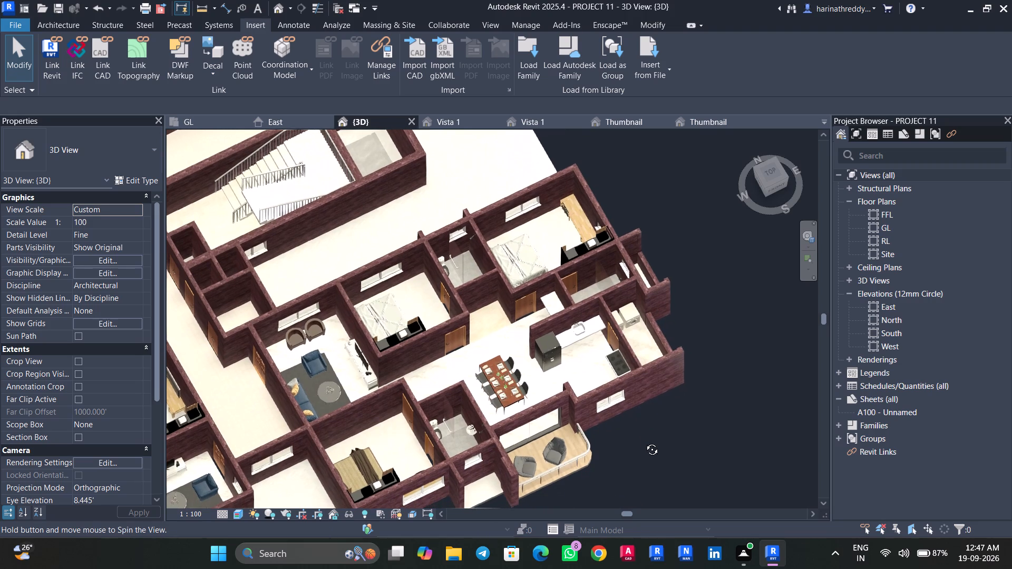
pyautogui.moveTo(644, 442); pyautogui.dragTo(659, 463, button='middle')
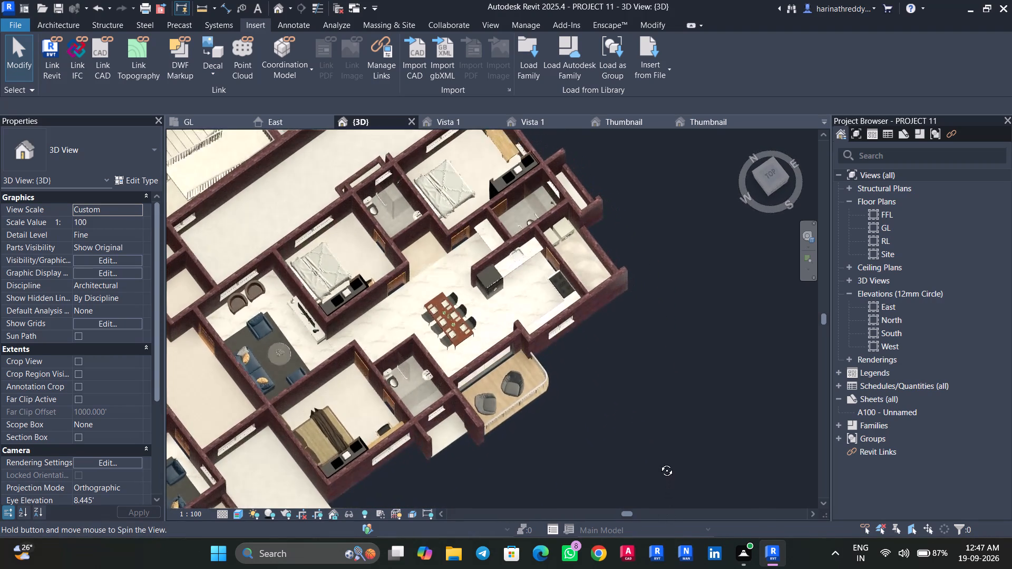
pyautogui.moveTo(659, 463); pyautogui.dragTo(647, 456, button='middle')
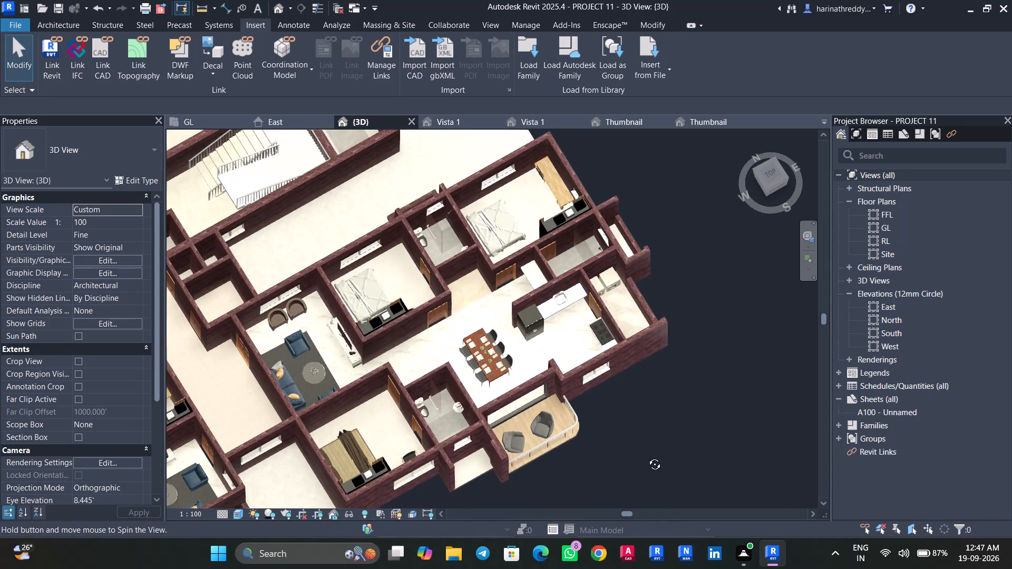
pyautogui.moveTo(647, 456); pyautogui.dragTo(645, 457, button='middle')
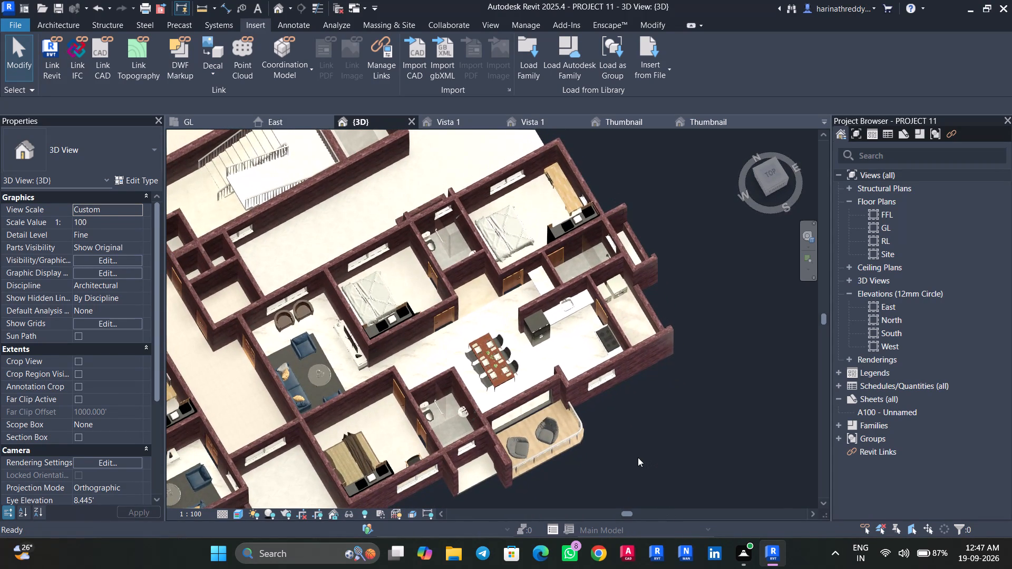
# Compare the furnished master bedrooms of the 1858 Sft. and neighbouring apartments in the 3D view for missing wardrobes.
pyautogui.scroll(-3, 617, 455)
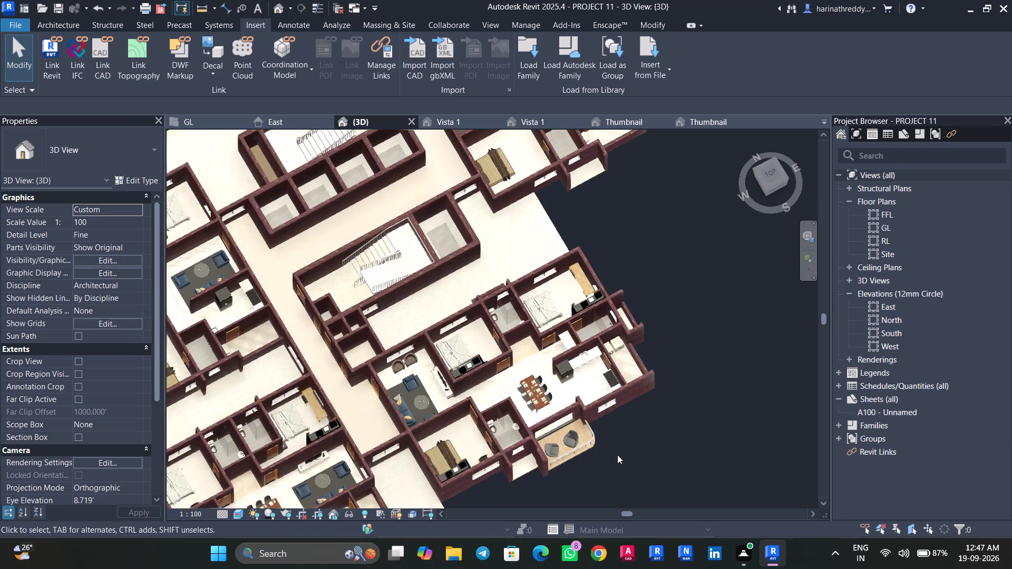
pyautogui.scroll(-4, 617, 455)
pyautogui.scroll(5, 507, 434)
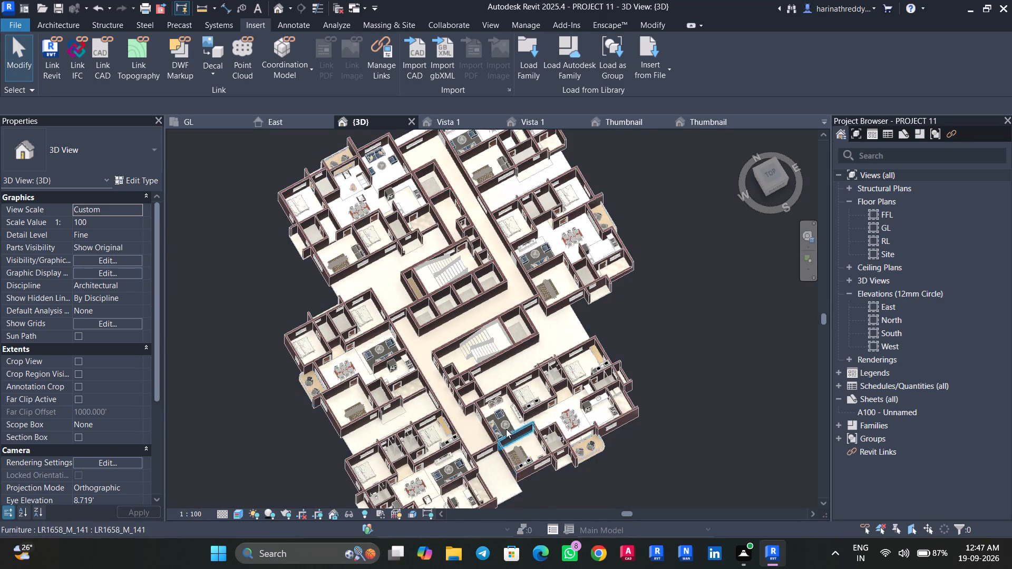
pyautogui.moveTo(682, 478); pyautogui.dragTo(678, 377, button='middle')
pyautogui.scroll(7, 523, 338)
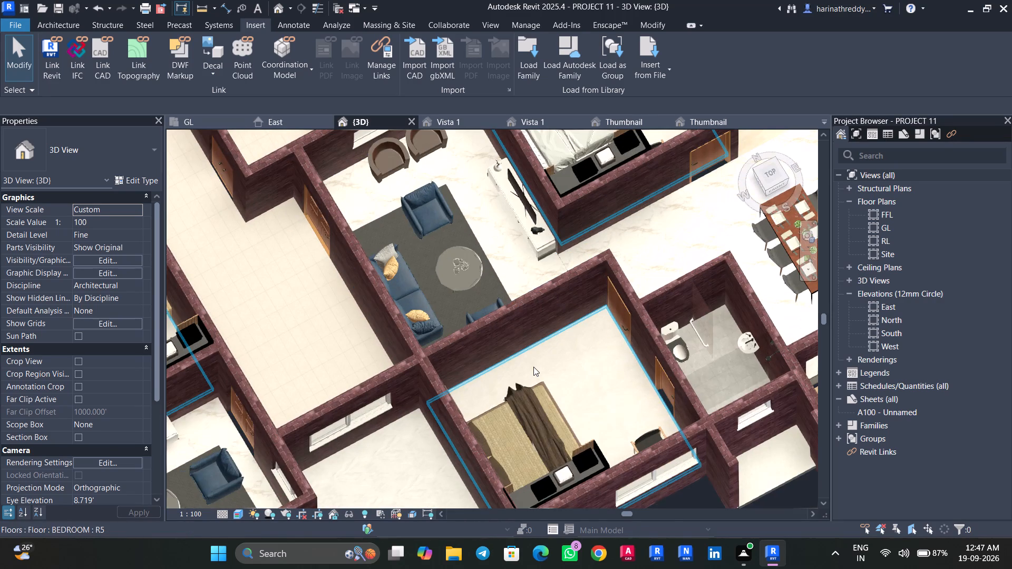
pyautogui.scroll(-5, 533, 368)
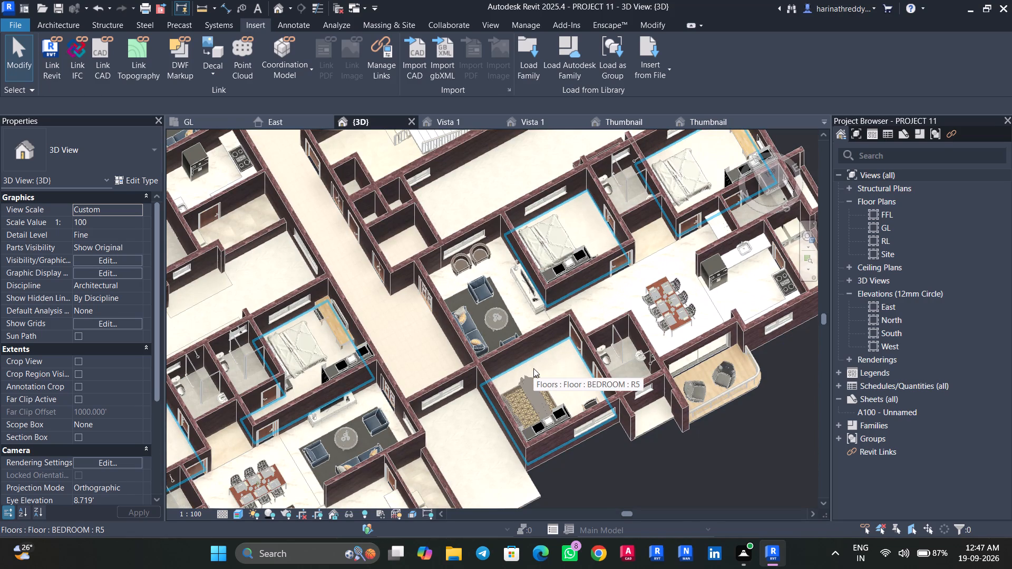
pyautogui.scroll(-3, 533, 368)
pyautogui.moveTo(596, 478); pyautogui.dragTo(606, 428, button='middle')
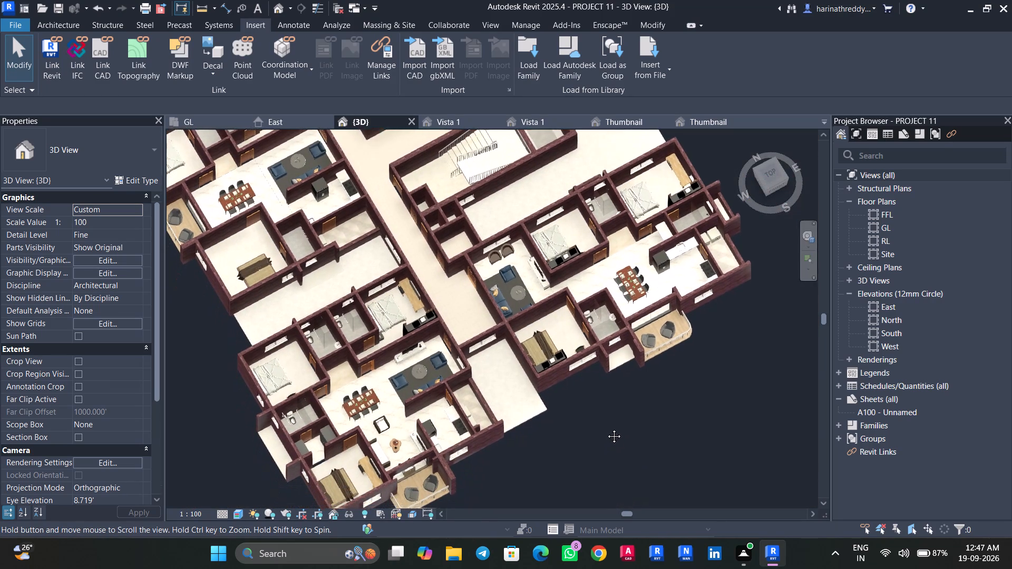
pyautogui.moveTo(606, 428); pyautogui.dragTo(608, 418, button='middle')
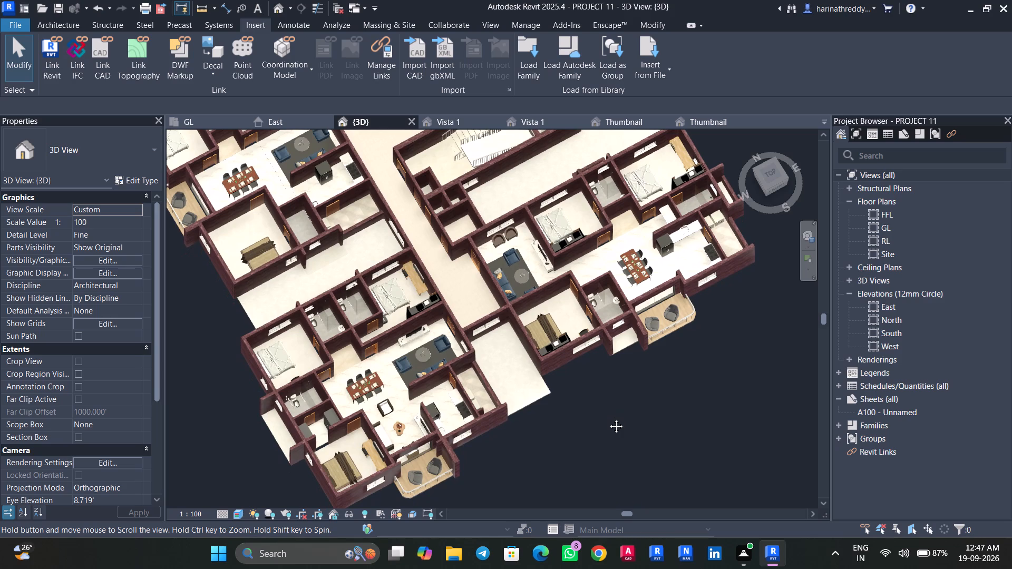
pyautogui.moveTo(608, 418); pyautogui.dragTo(587, 468, button='middle')
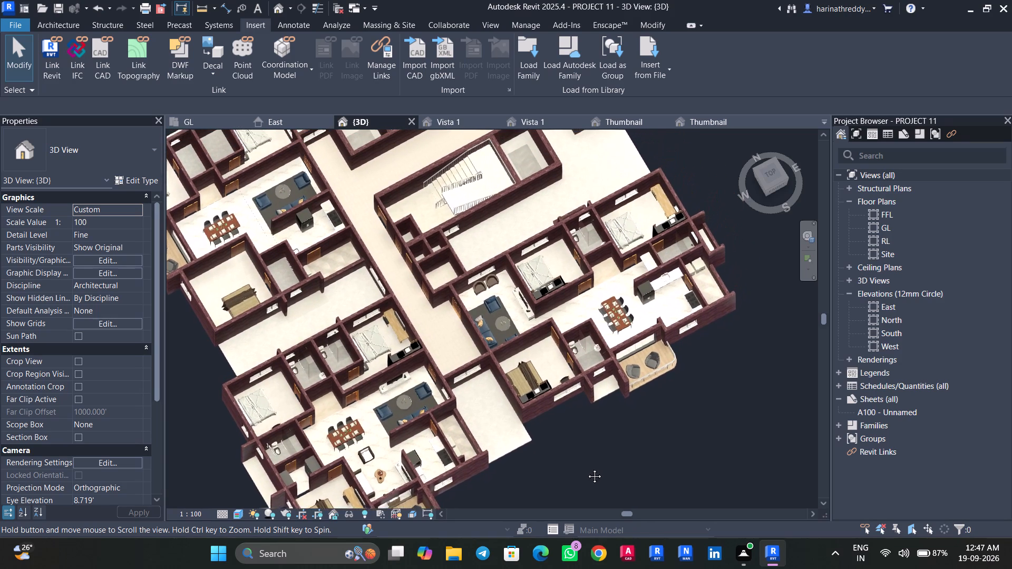
pyautogui.moveTo(587, 468); pyautogui.dragTo(563, 517, button='middle')
pyautogui.moveTo(688, 220); pyautogui.dragTo(700, 263, button='middle')
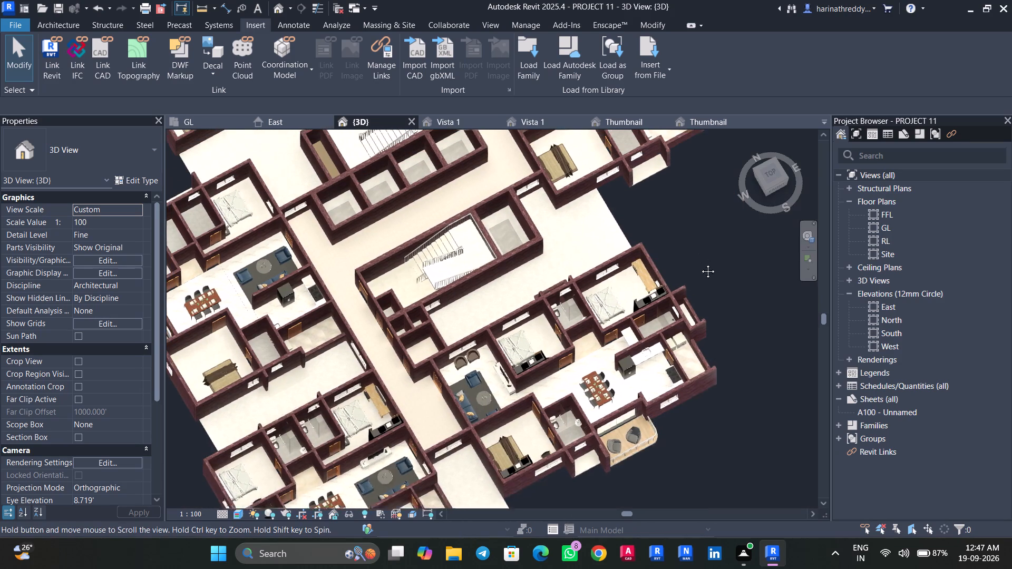
pyautogui.moveTo(700, 263); pyautogui.dragTo(721, 400, button='middle')
# Return to the GL floor plan and check the 1723 Sft. apartment's master bedroom for a placed wardrobe family.
pyautogui.click(203, 125)
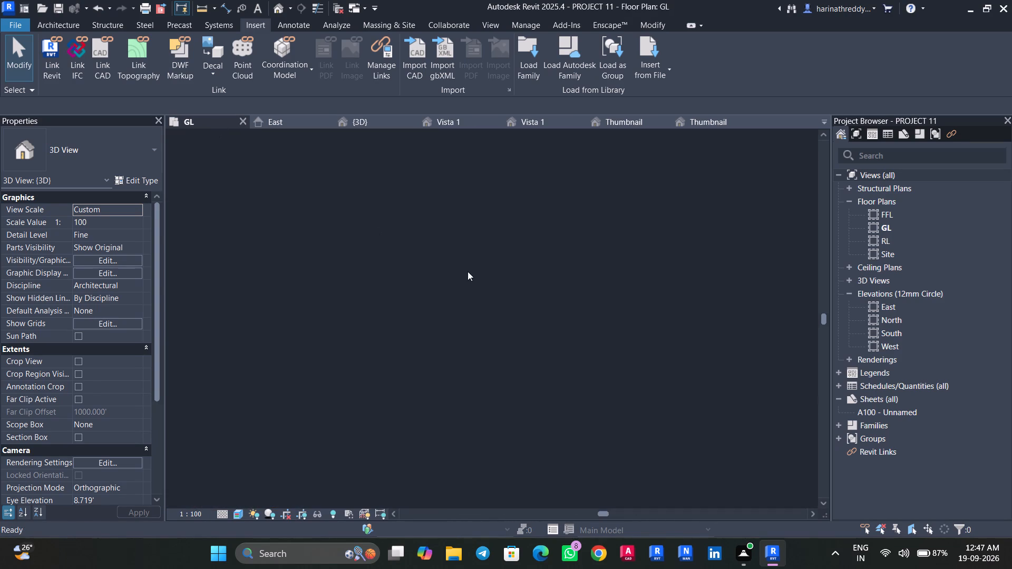
pyautogui.scroll(-8, 616, 332)
pyautogui.moveTo(712, 232); pyautogui.dragTo(714, 243, button='middle')
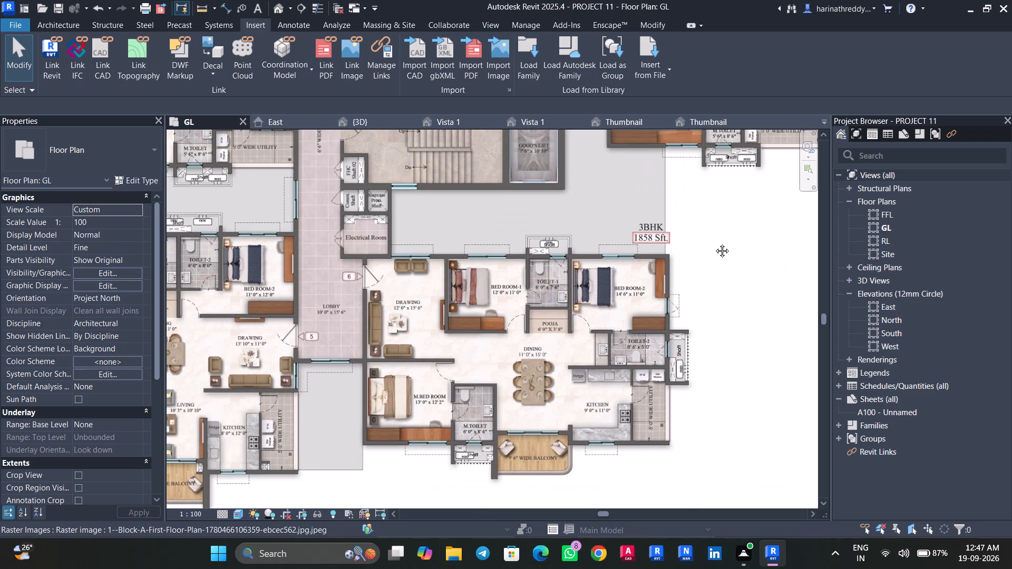
pyautogui.moveTo(714, 243); pyautogui.dragTo(634, 506, button='middle')
pyautogui.scroll(4, 565, 369)
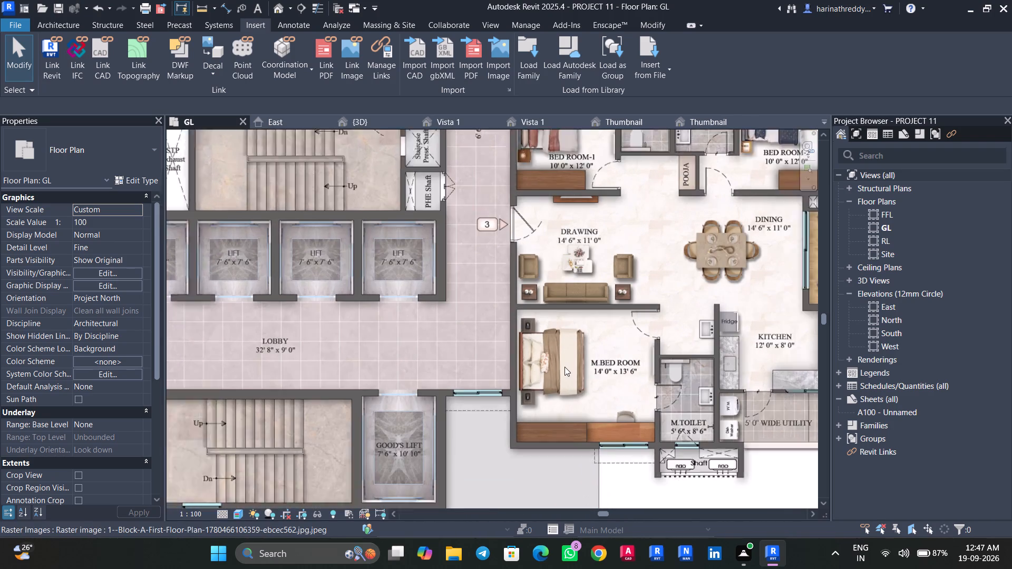
pyautogui.press('Tab')
pyautogui.press('Escape')
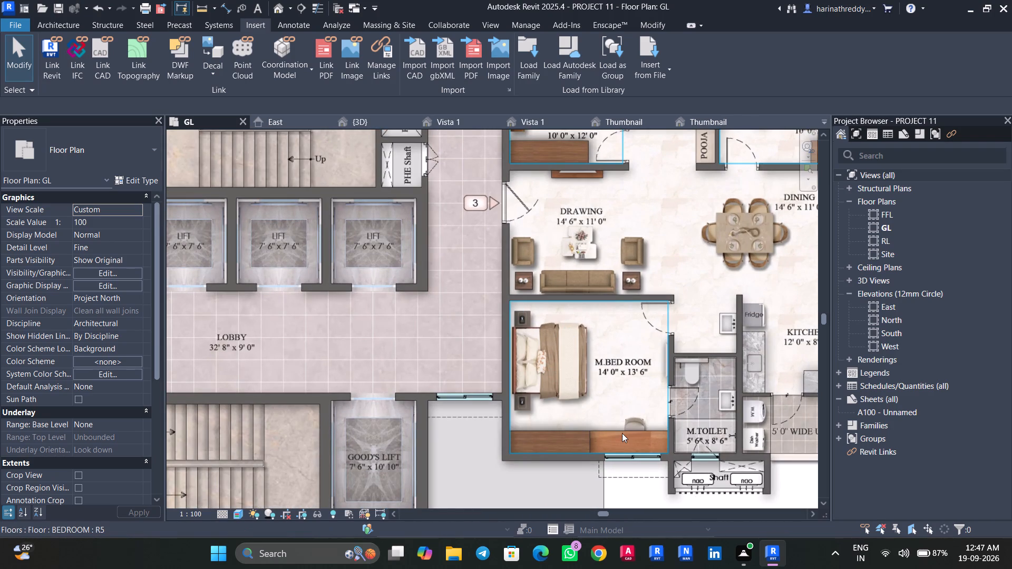
pyautogui.scroll(-5, 622, 435)
pyautogui.moveTo(704, 484); pyautogui.dragTo(704, 473, button='middle')
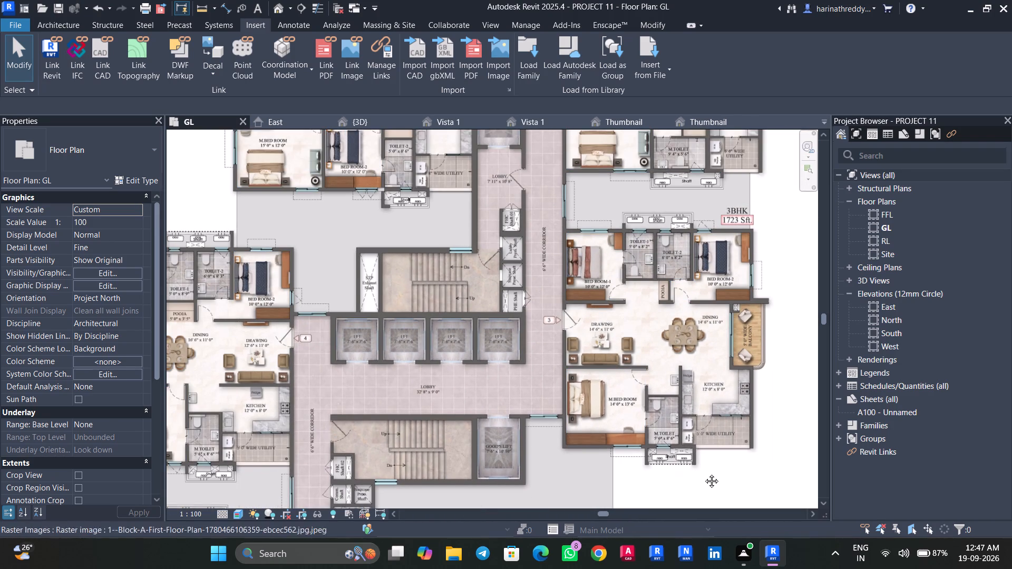
pyautogui.moveTo(704, 473); pyautogui.dragTo(699, 252, button='middle')
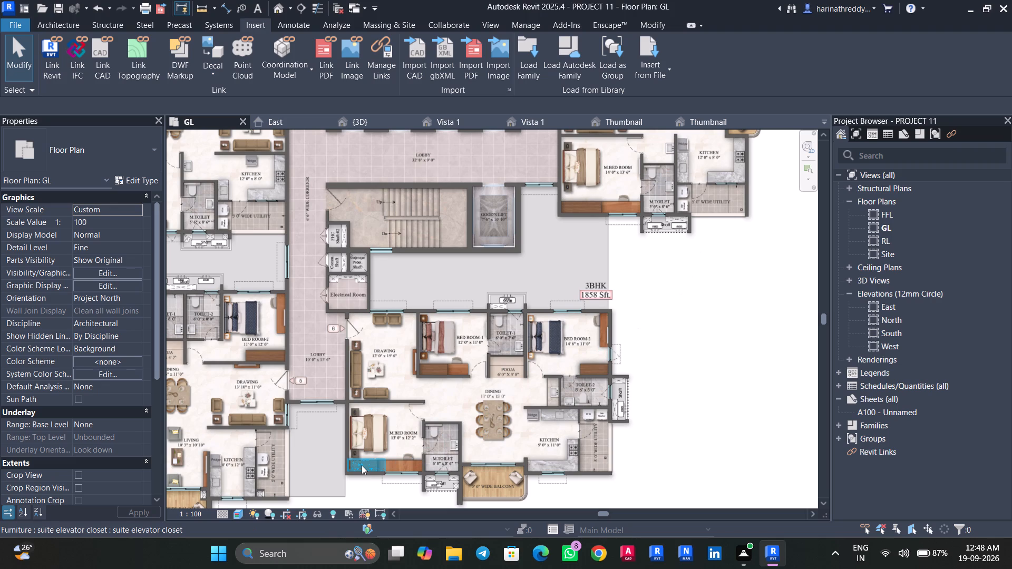
# Copy the suite elevator closet from the 1858 Sft. apartment's master bedroom onto the pictured wardrobe in the 1723 Sft. master bedroom.
pyautogui.click(362, 465)
pyautogui.click(305, 74)
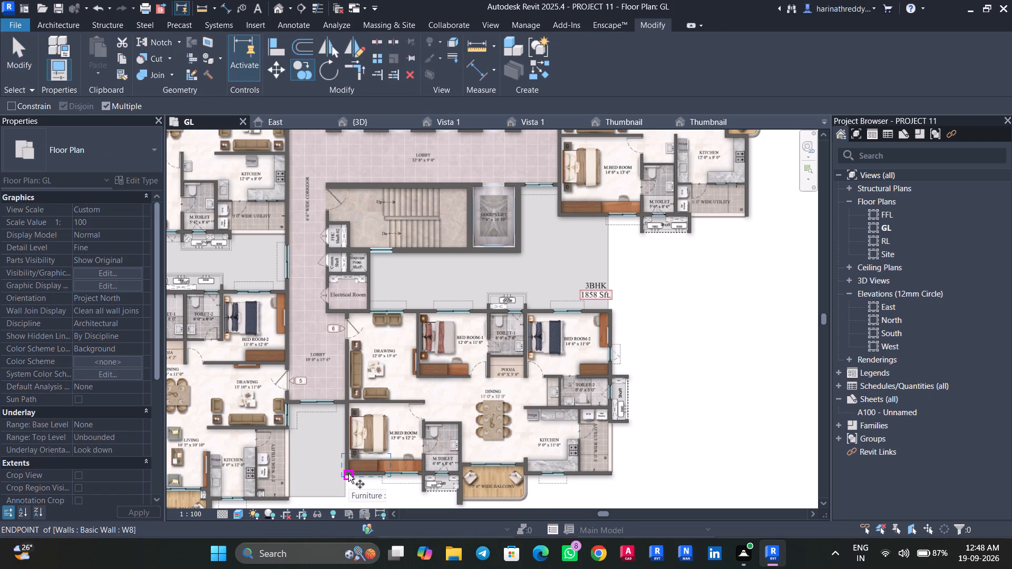
pyautogui.click(348, 474)
pyautogui.scroll(3, 571, 204)
pyautogui.scroll(-1, 571, 204)
pyautogui.scroll(3, 571, 204)
pyautogui.scroll(-1, 569, 207)
pyautogui.scroll(6, 569, 207)
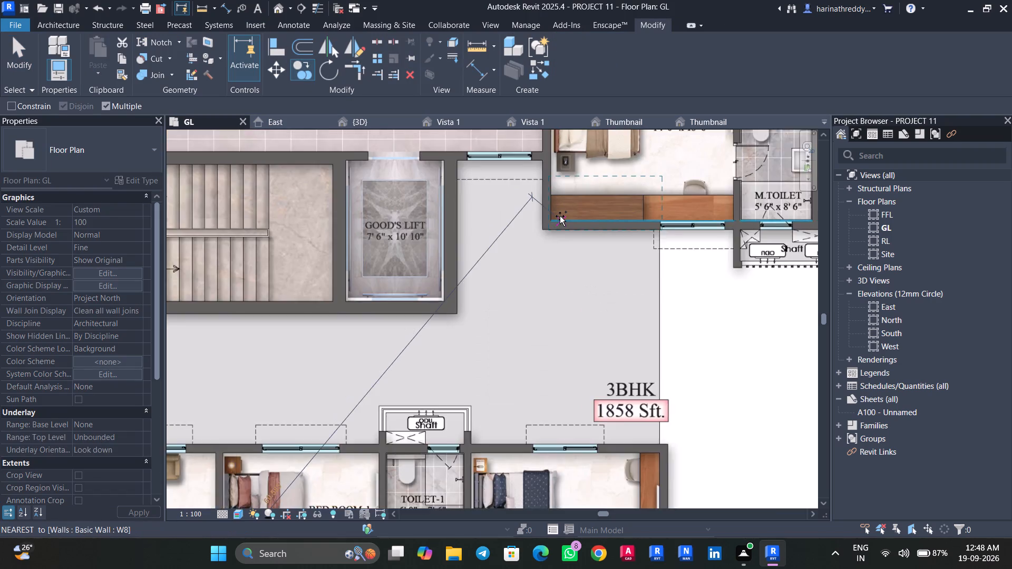
pyautogui.scroll(1, 560, 216)
pyautogui.click(546, 221)
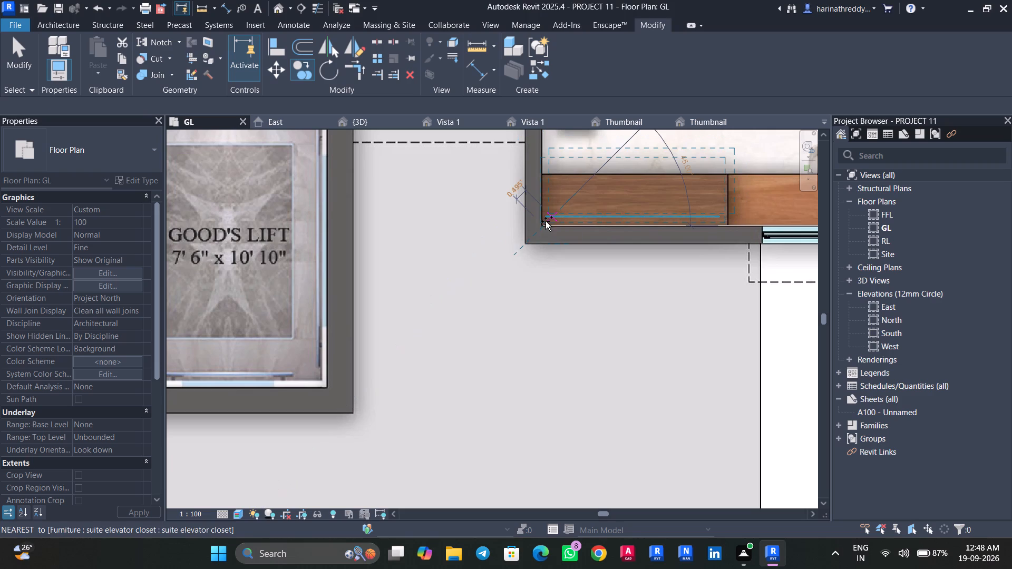
pyautogui.press('Escape')
pyautogui.press('Escape')
pyautogui.press('Escape')
pyautogui.press('Escape')
# Nudge the copied suite elevator closet against the corner walls of the 1723 Sft. master bedroom, over the pictured wardrobe.
pyautogui.click(571, 211)
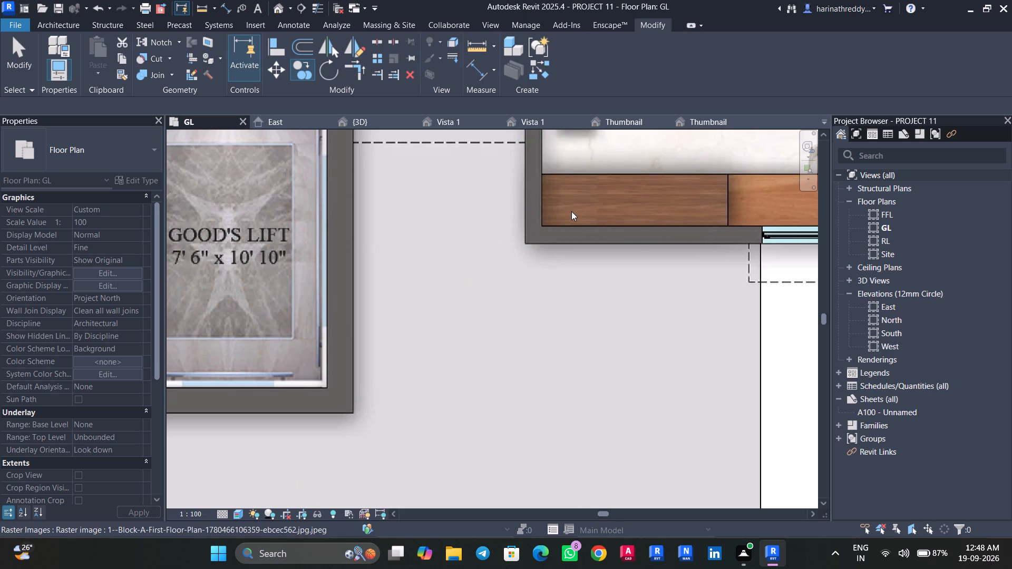
pyautogui.press('Escape')
pyautogui.press('Tab')
pyautogui.click(572, 211)
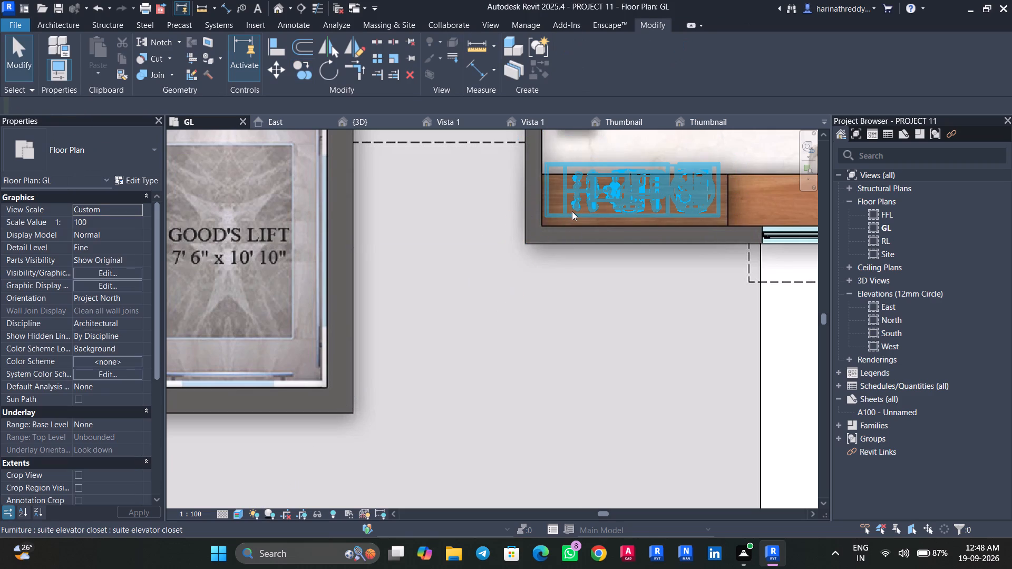
pyautogui.press('Down')
pyautogui.press('Down')
pyautogui.press('Down')
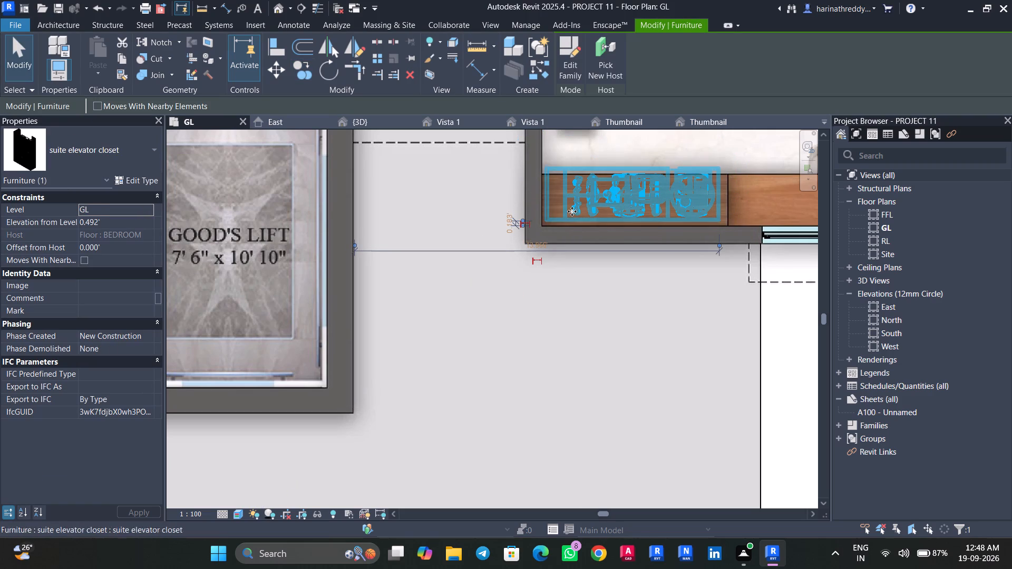
pyautogui.press('Down')
pyautogui.press('Left')
pyautogui.press('Left')
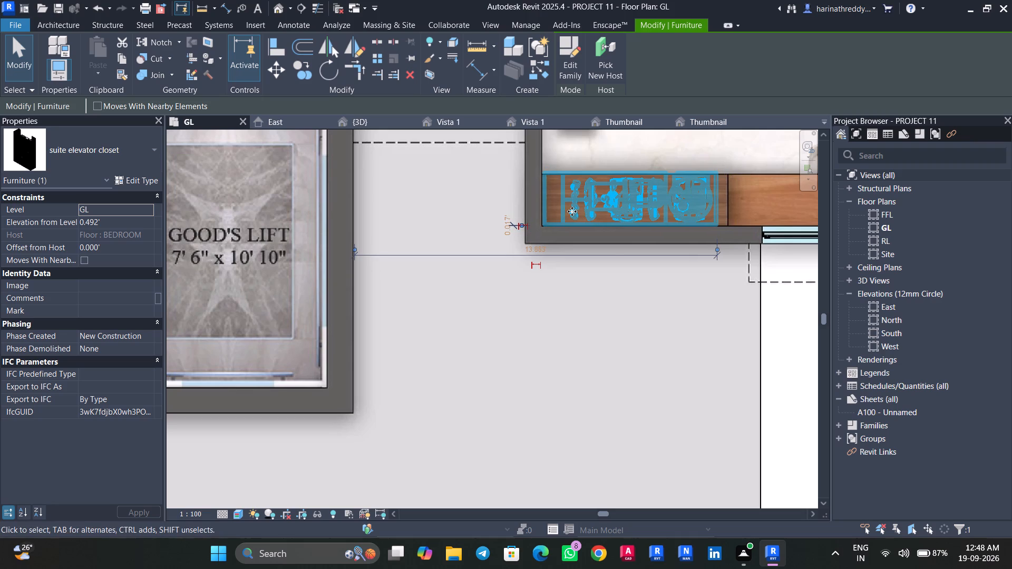
pyautogui.scroll(-7, 612, 255)
pyautogui.scroll(1, 614, 256)
pyautogui.scroll(-4, 614, 256)
pyautogui.moveTo(704, 290); pyautogui.dragTo(680, 289, button='middle')
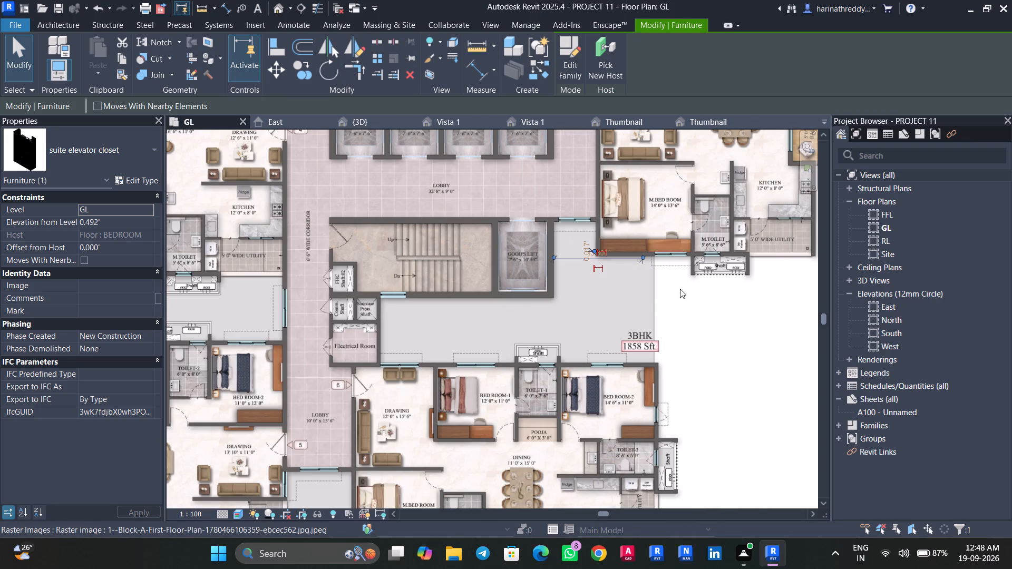
pyautogui.moveTo(680, 289); pyautogui.dragTo(625, 275, button='middle')
pyautogui.press('Escape')
pyautogui.press('Escape')
pyautogui.press('Escape')
pyautogui.press('Escape')
pyautogui.press('Escape')
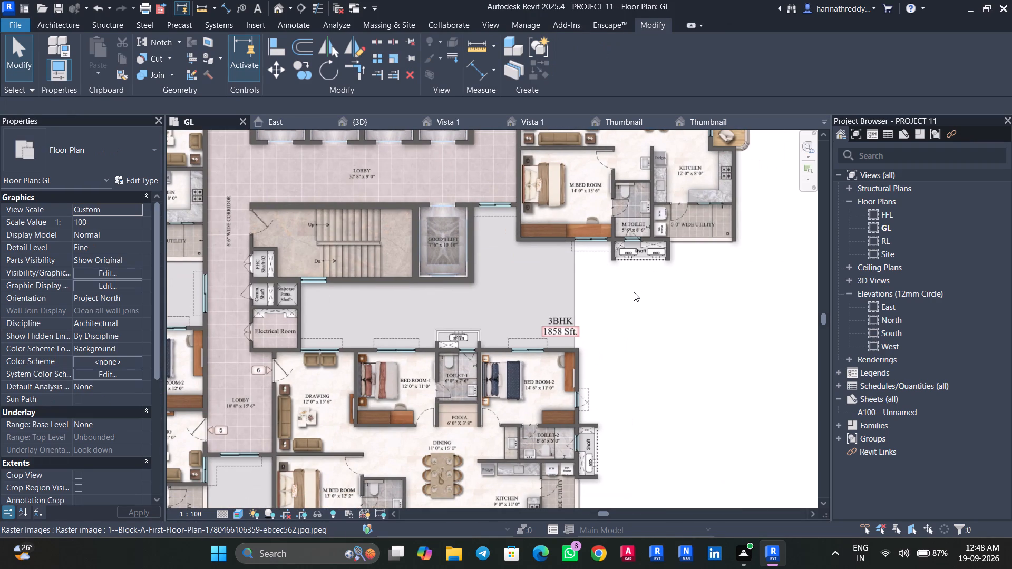
# Place a Basic_workdek_7034 desk, rotated 180°, over the pictured desk beside the wardrobe in the 1723 Sft. master bedroom.
pyautogui.press('c')
pyautogui.press('m')
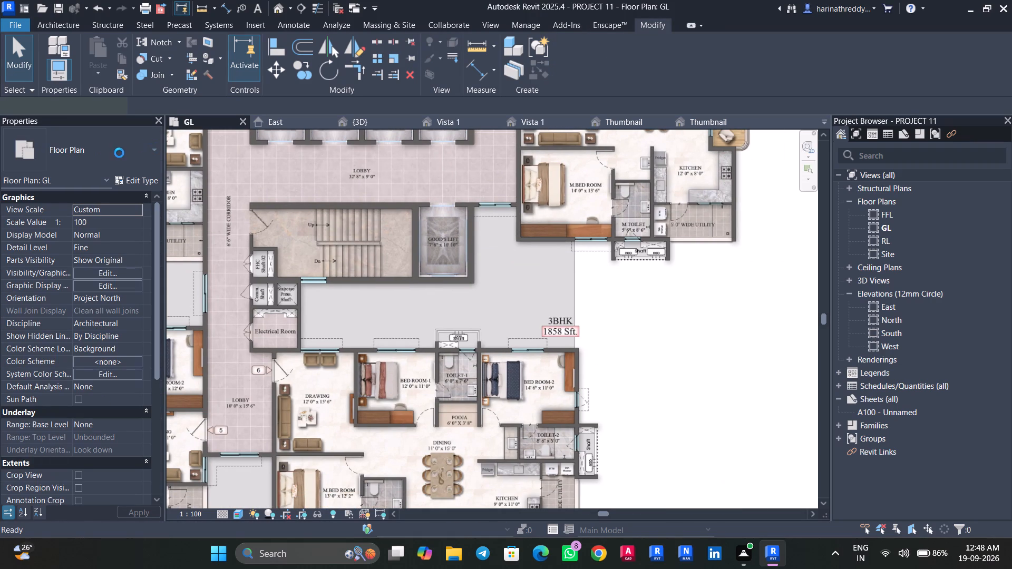
pyautogui.click(119, 153)
pyautogui.scroll(7, 79, 292)
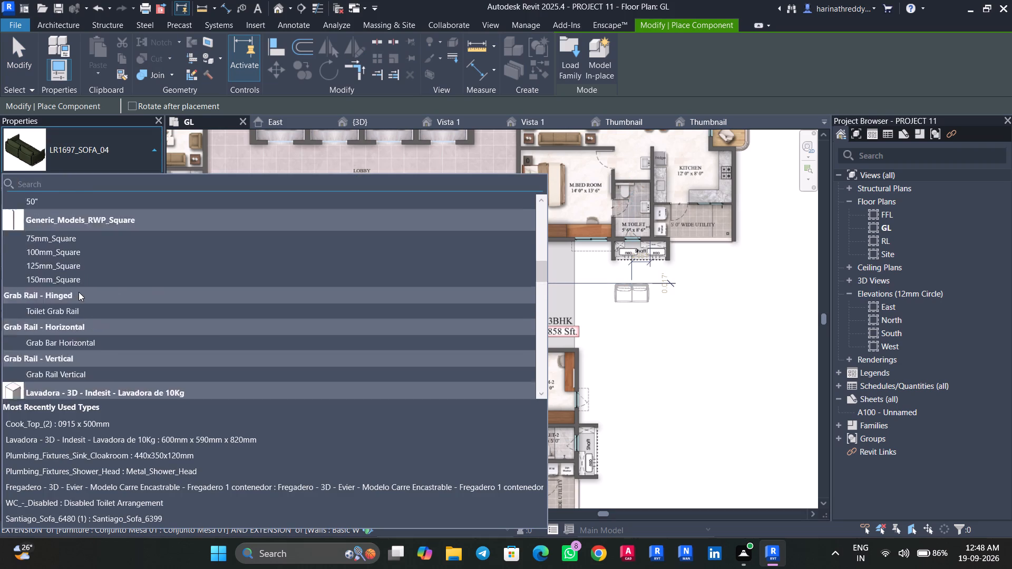
pyautogui.scroll(14, 79, 292)
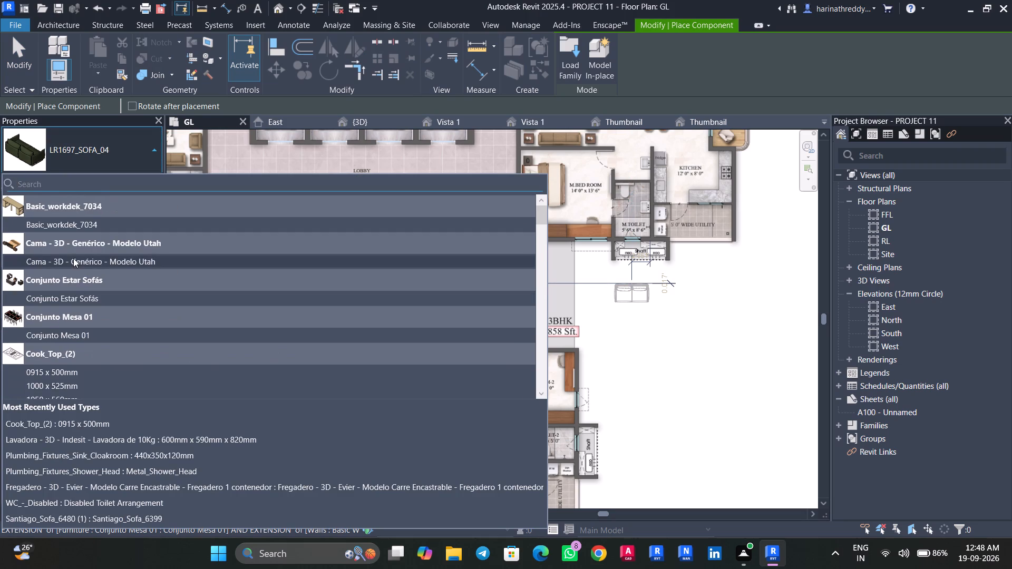
pyautogui.click(78, 223)
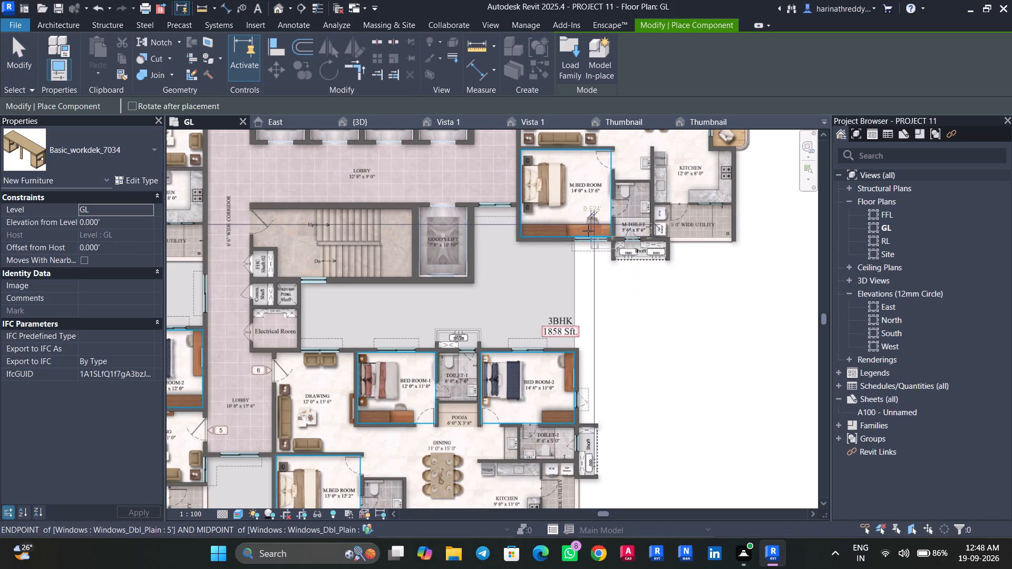
pyautogui.scroll(13, 588, 231)
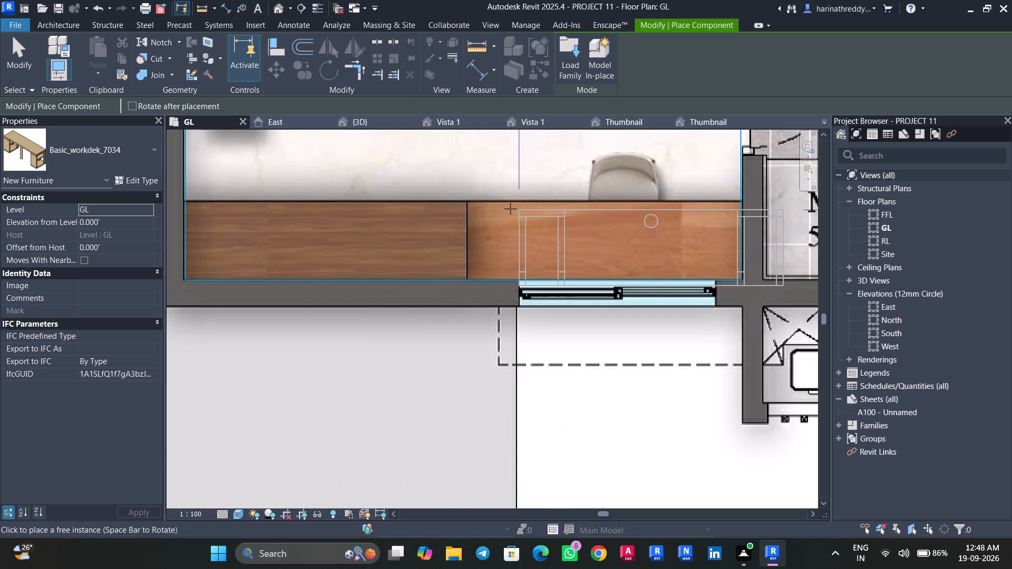
pyautogui.press('space')
pyautogui.press('space')
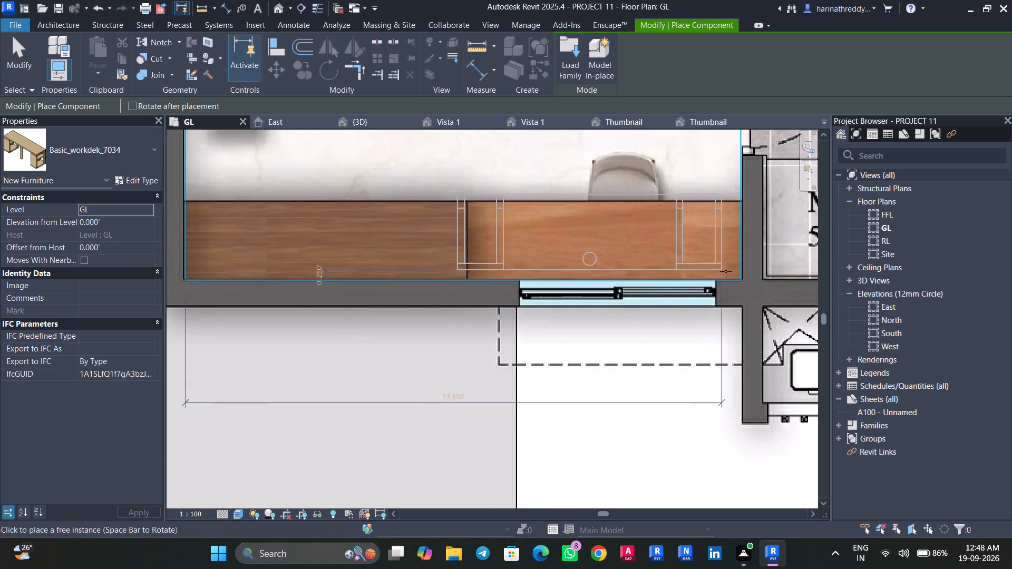
pyautogui.click(740, 276)
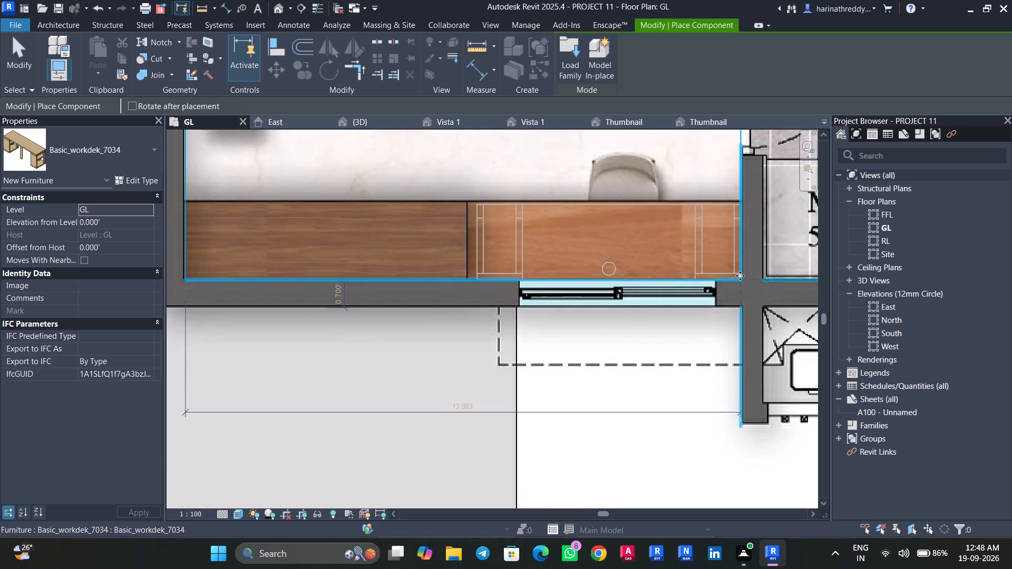
pyautogui.press('Escape')
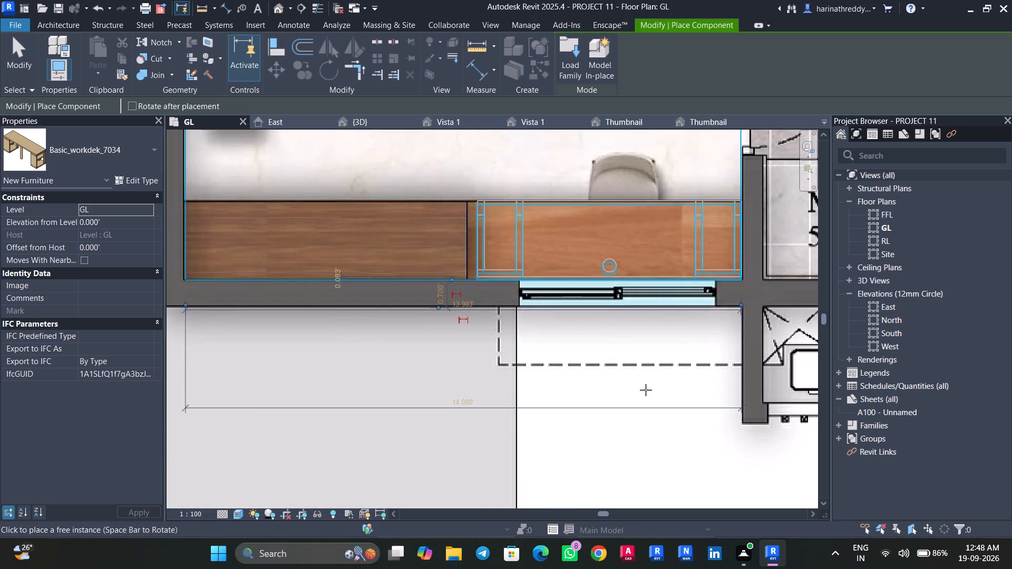
pyautogui.press('Escape')
pyautogui.press('Escape')
# Place a Furniture_Chair_Office 650x470x410mm on the pictured chair at the master bedroom desk.
pyautogui.press('c')
pyautogui.press('m')
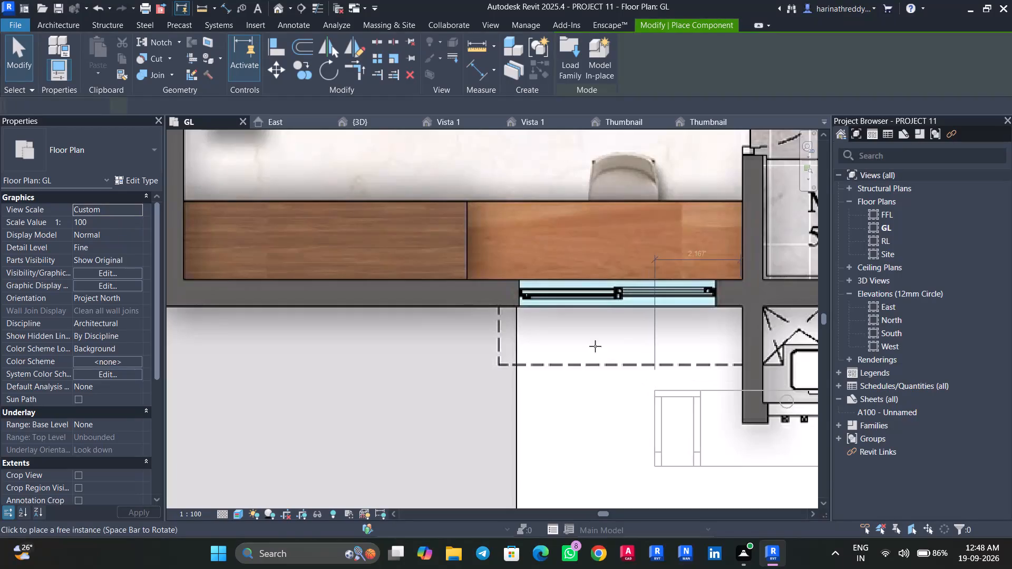
pyautogui.click(122, 157)
pyautogui.scroll(5, 56, 257)
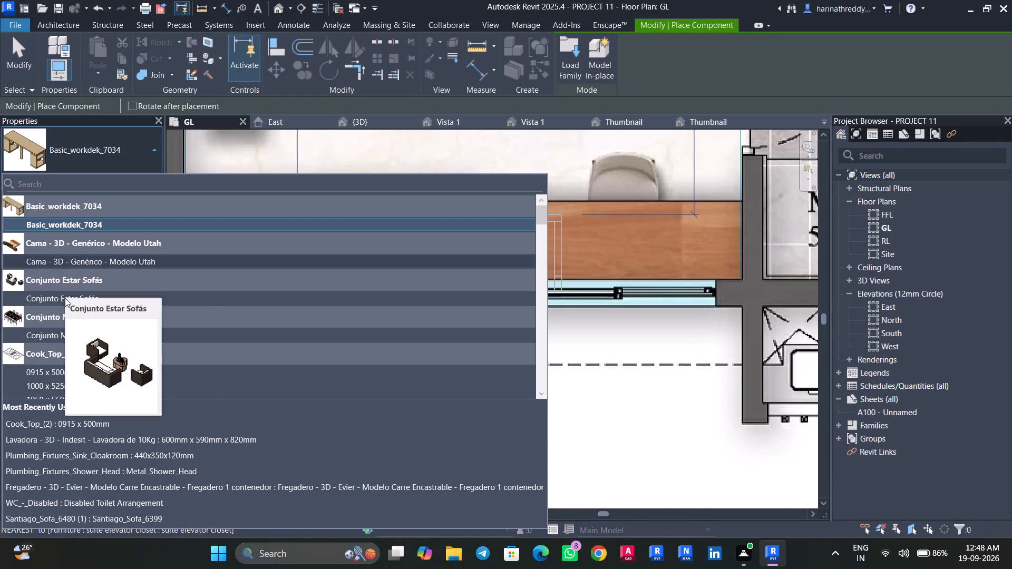
pyautogui.scroll(-2, 56, 326)
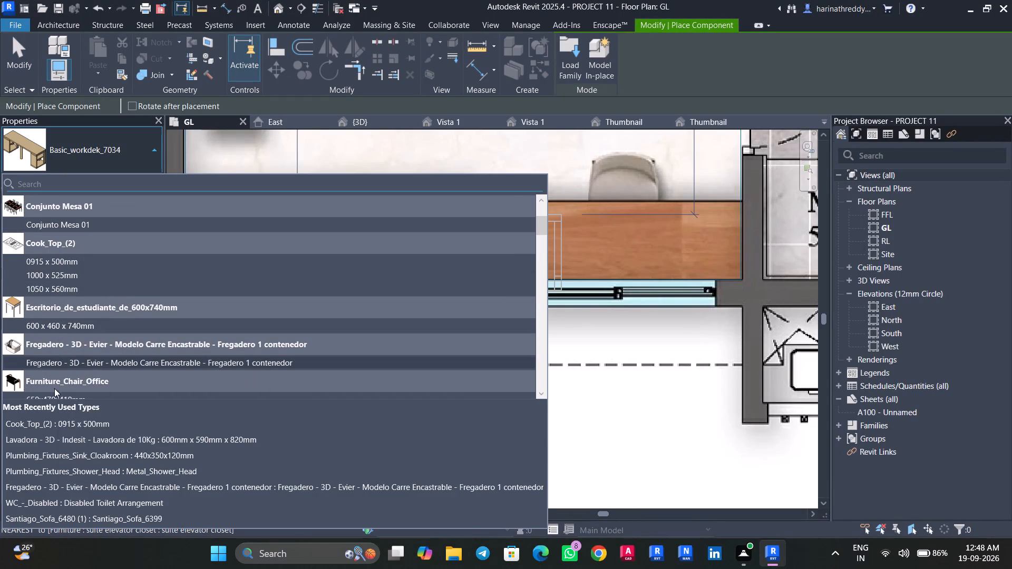
pyautogui.click(57, 396)
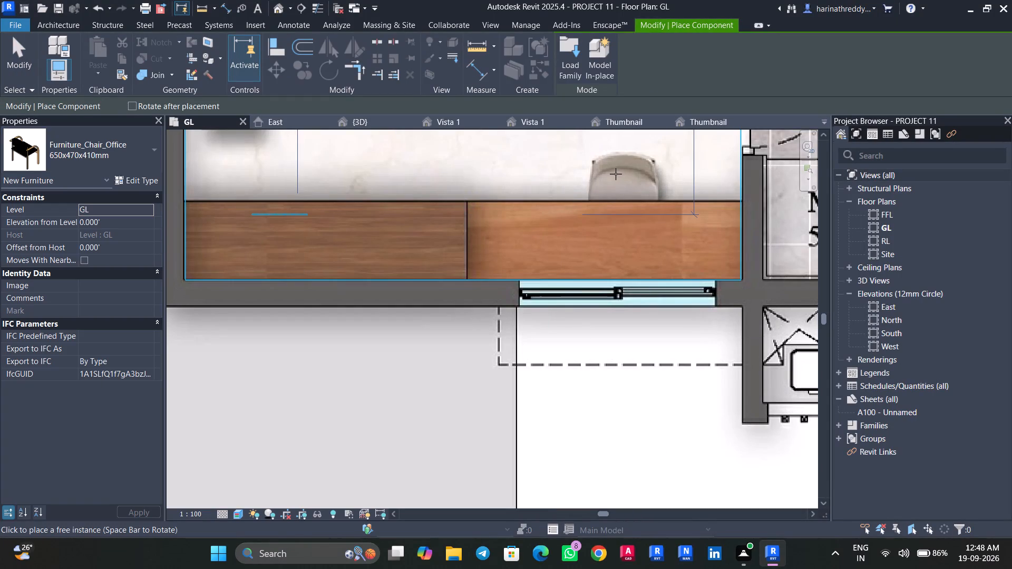
pyautogui.click(621, 181)
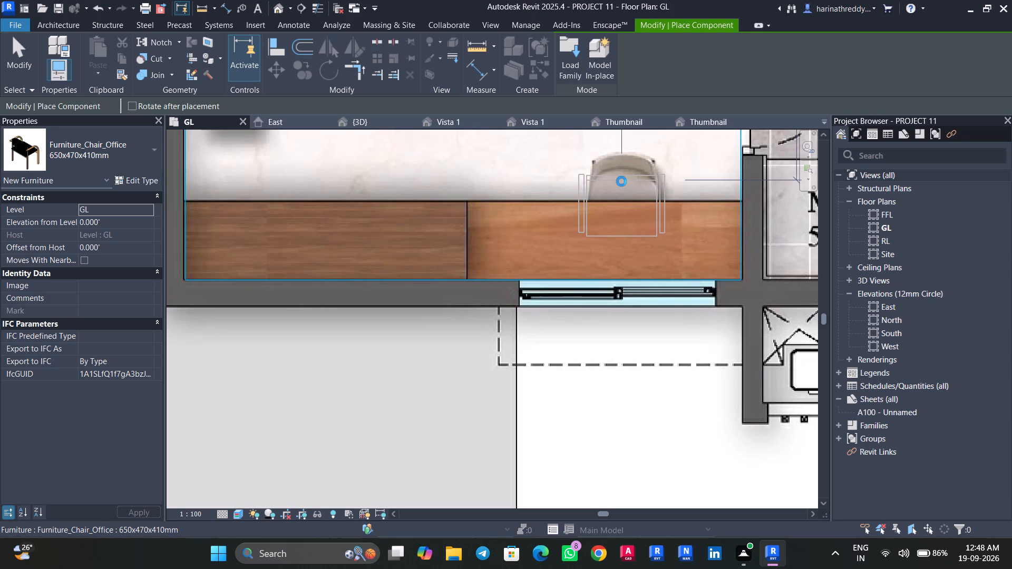
pyautogui.press('Escape')
pyautogui.press('Escape')
pyautogui.press('Escape')
# Check the 1723 Sft. apartment's dining area and master toilet on the plan for families already placed.
pyautogui.scroll(-2, 596, 358)
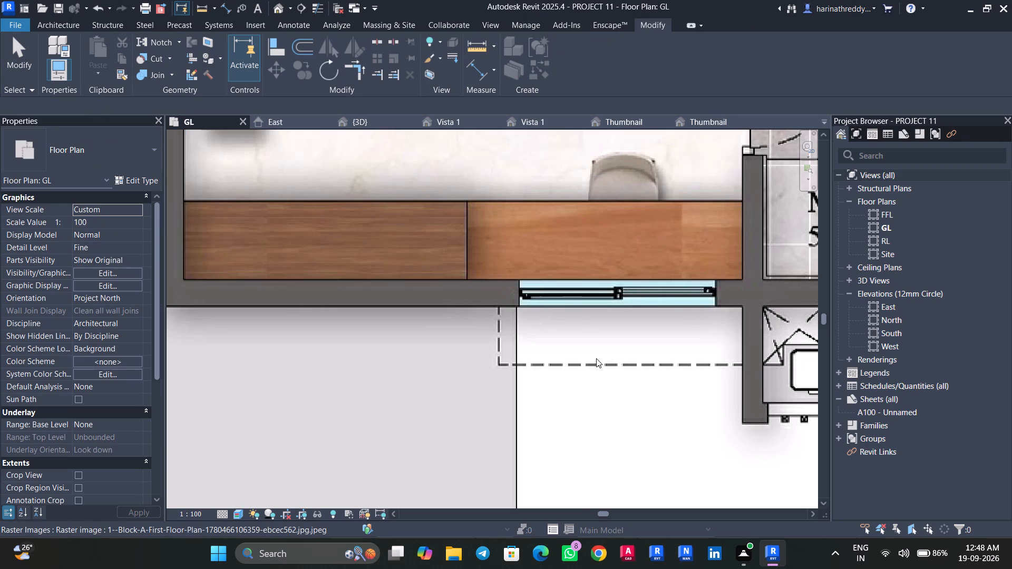
pyautogui.scroll(-7, 596, 358)
pyautogui.moveTo(596, 358); pyautogui.dragTo(534, 466, button='middle')
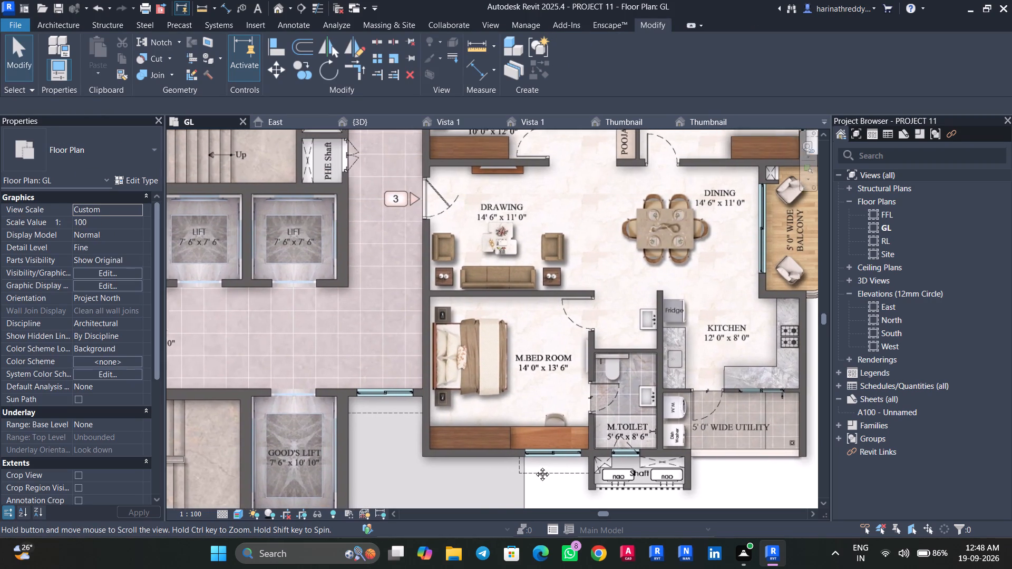
pyautogui.moveTo(534, 466); pyautogui.dragTo(492, 471, button='middle')
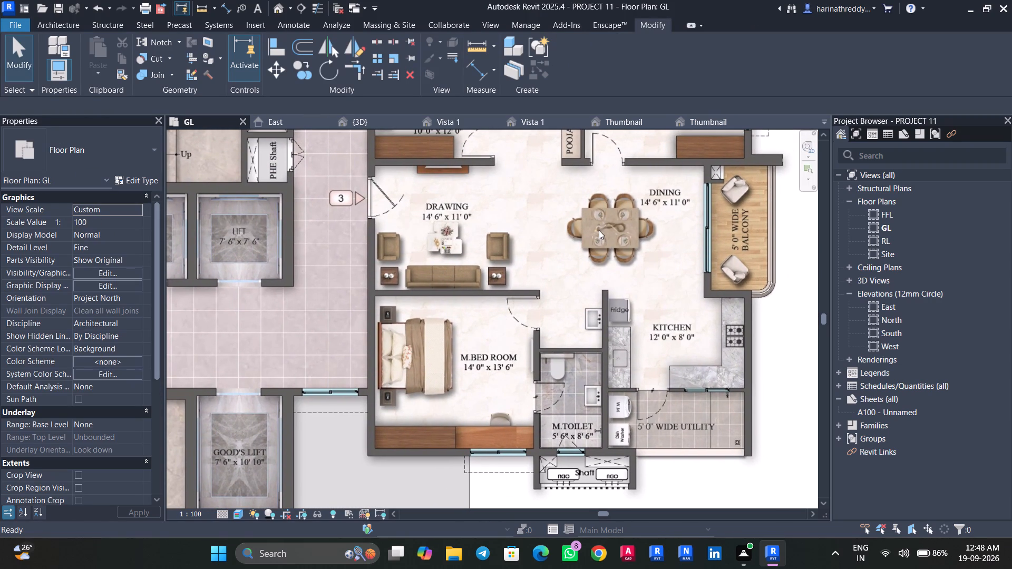
pyautogui.press('Tab')
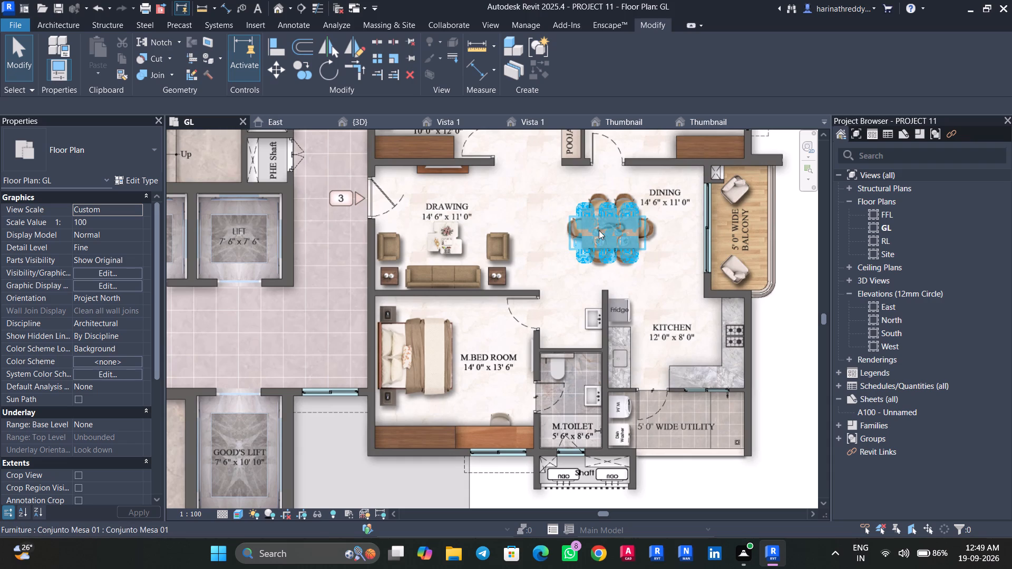
pyautogui.press('Escape')
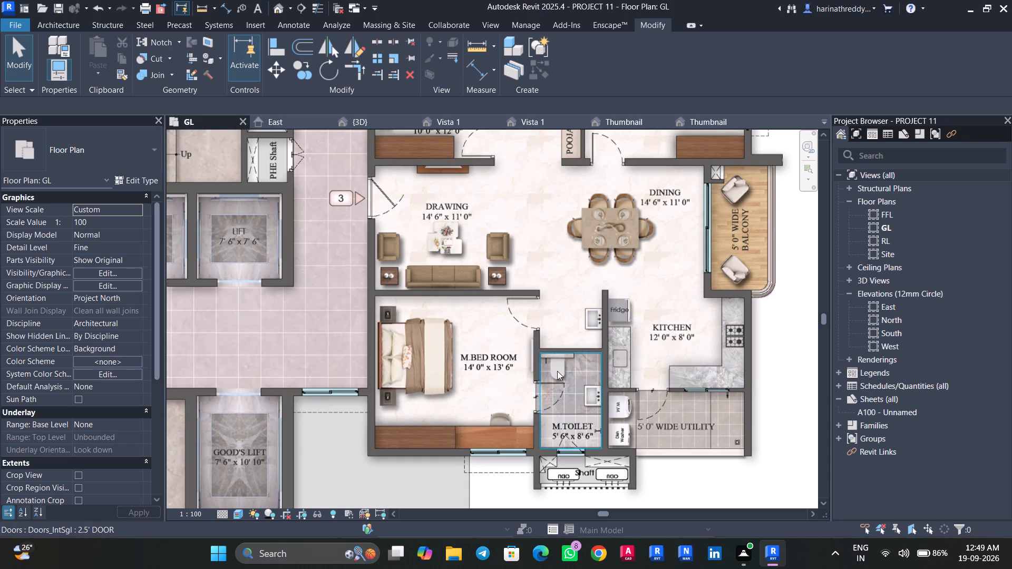
pyautogui.moveTo(658, 496); pyautogui.dragTo(668, 439, button='middle')
pyautogui.scroll(4, 578, 335)
pyautogui.moveTo(579, 330); pyautogui.dragTo(575, 359, button='middle')
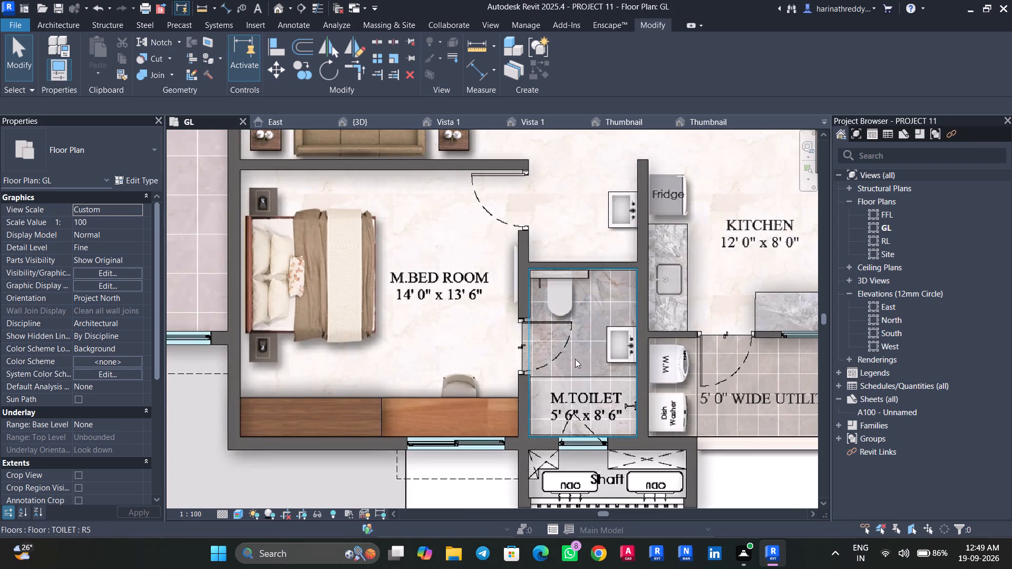
pyautogui.moveTo(575, 359); pyautogui.dragTo(569, 388, button='middle')
# Place a Plumbing_Fixtures_Sink_Cloakroom 440x350x120mm at 4' elevation over the pictured washbasin outside the master toilet, taps against the fridge-side wall.
pyautogui.press('c')
pyautogui.press('m')
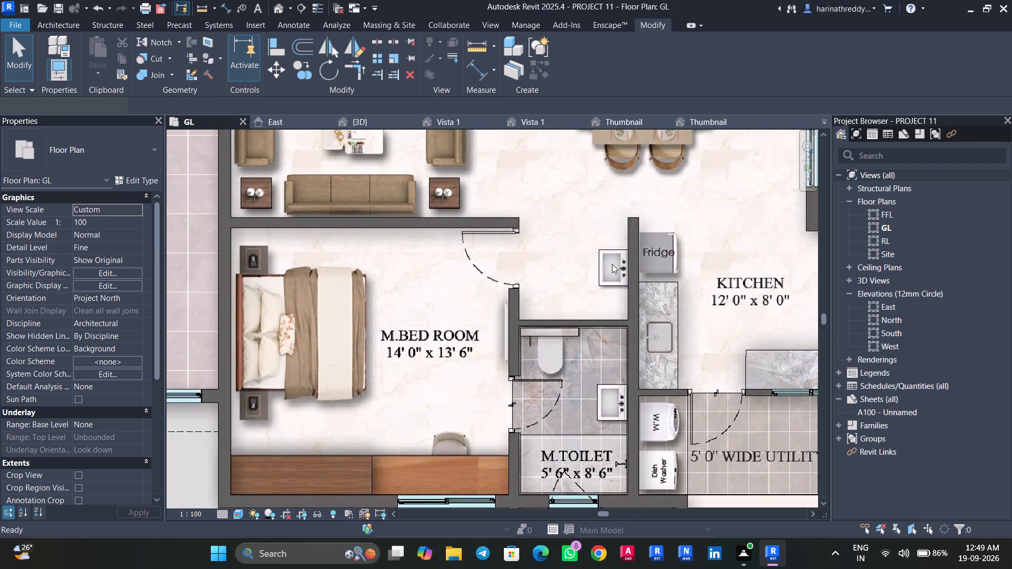
pyautogui.click(139, 161)
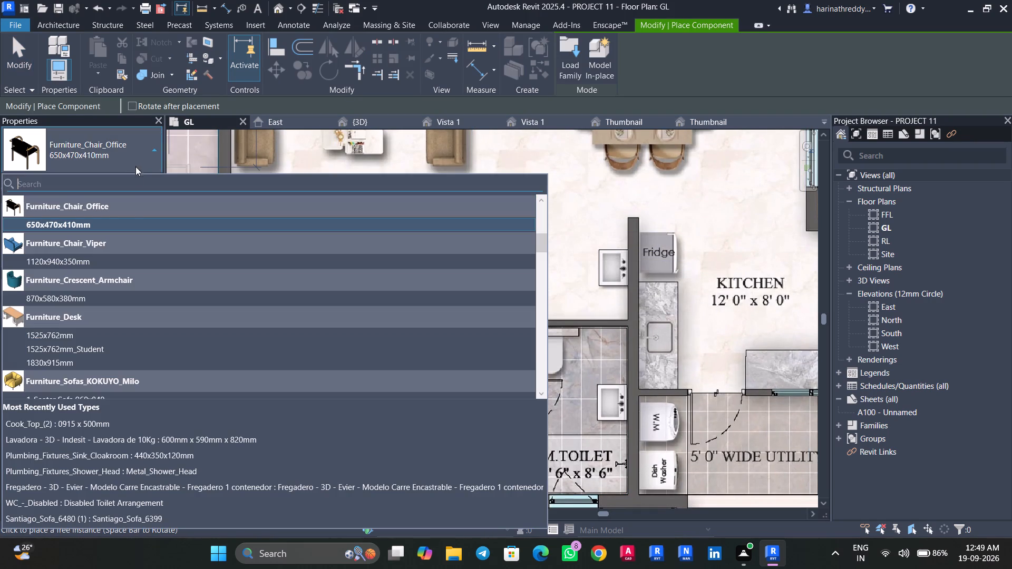
pyautogui.scroll(13, 143, 299)
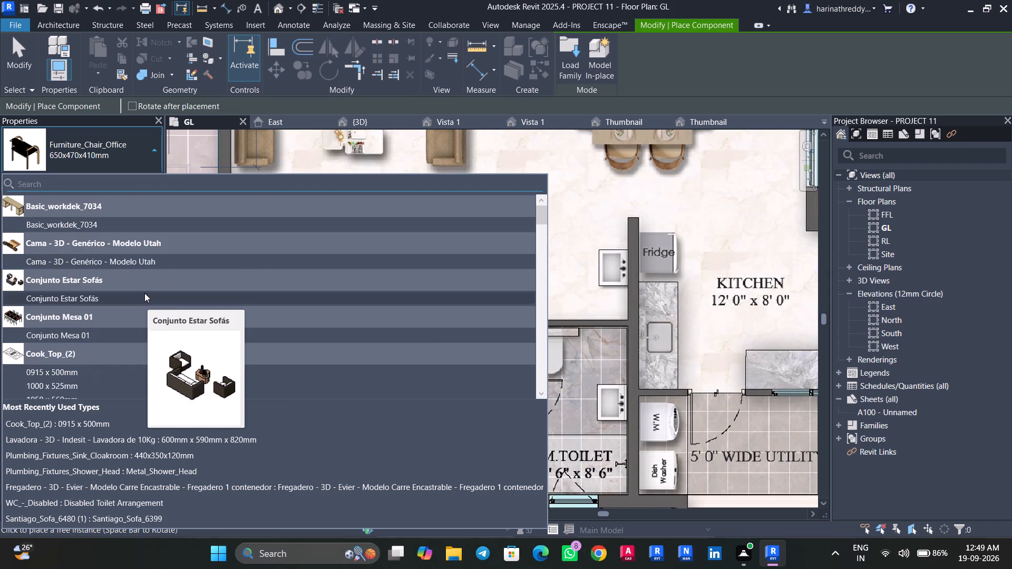
pyautogui.scroll(-12, 144, 293)
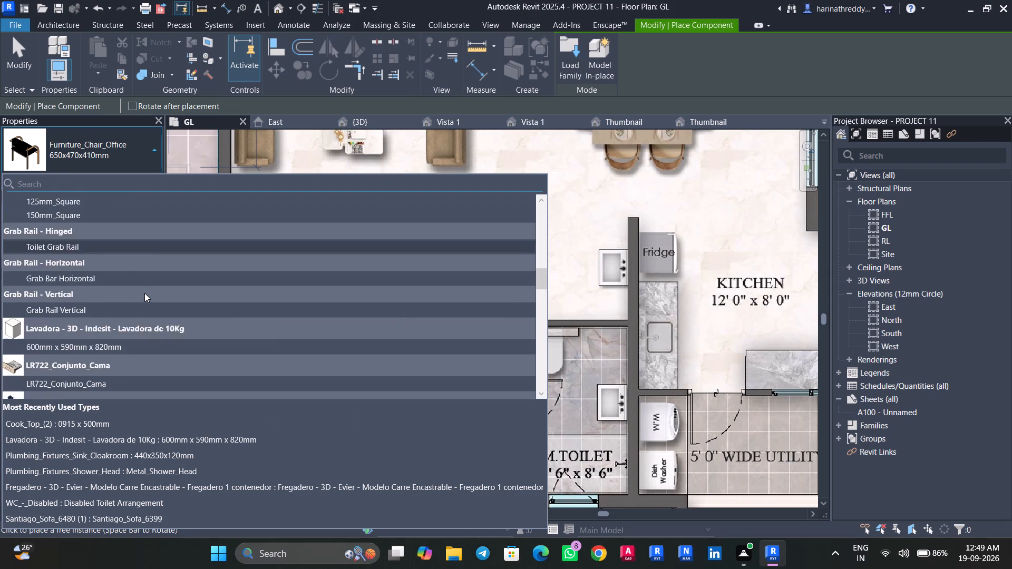
pyautogui.scroll(-5, 144, 293)
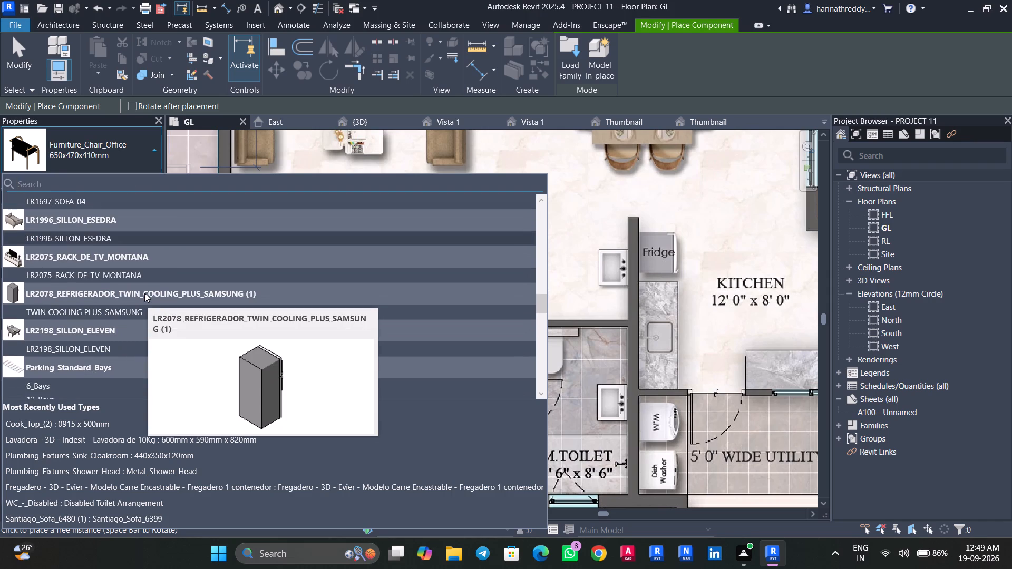
pyautogui.scroll(11, 144, 293)
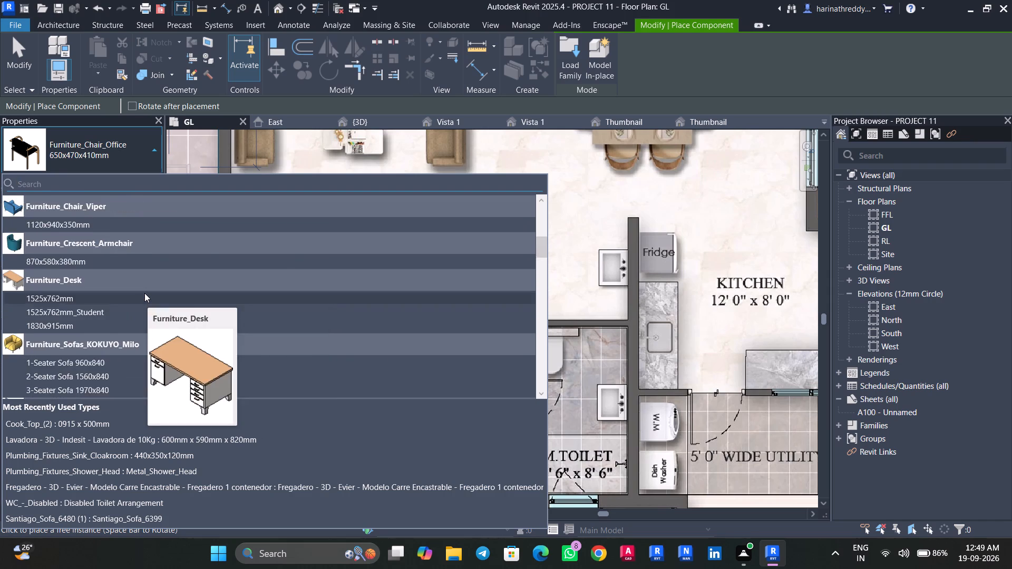
pyautogui.scroll(7, 144, 293)
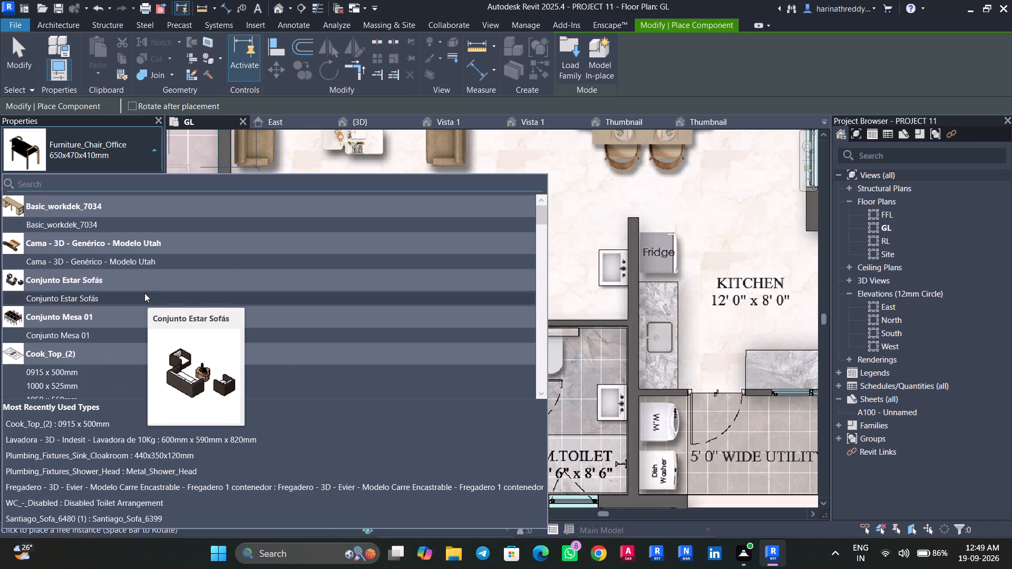
pyautogui.scroll(2, 144, 293)
pyautogui.scroll(-4, 144, 293)
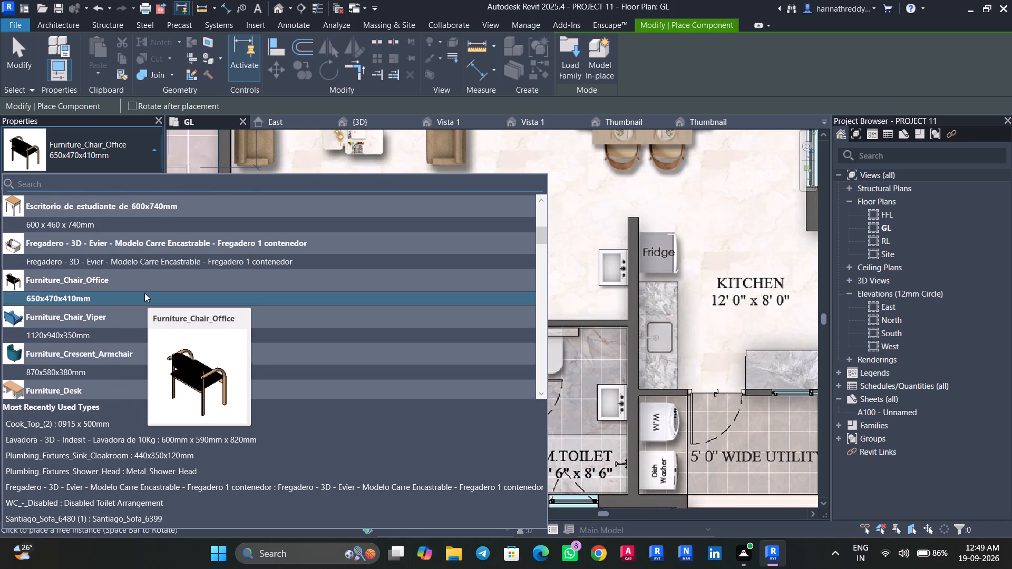
pyautogui.scroll(-6, 144, 293)
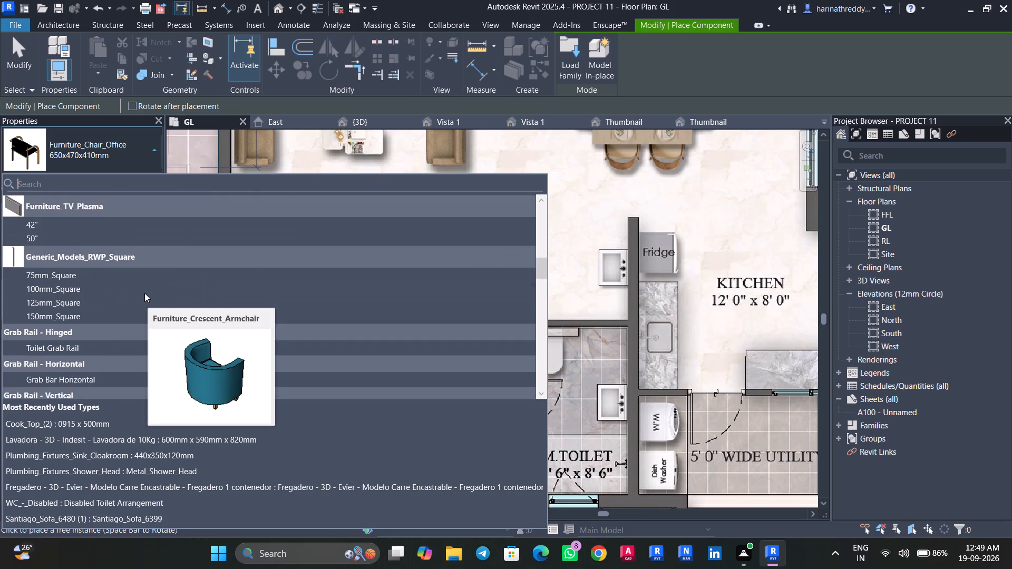
pyautogui.scroll(-4, 144, 293)
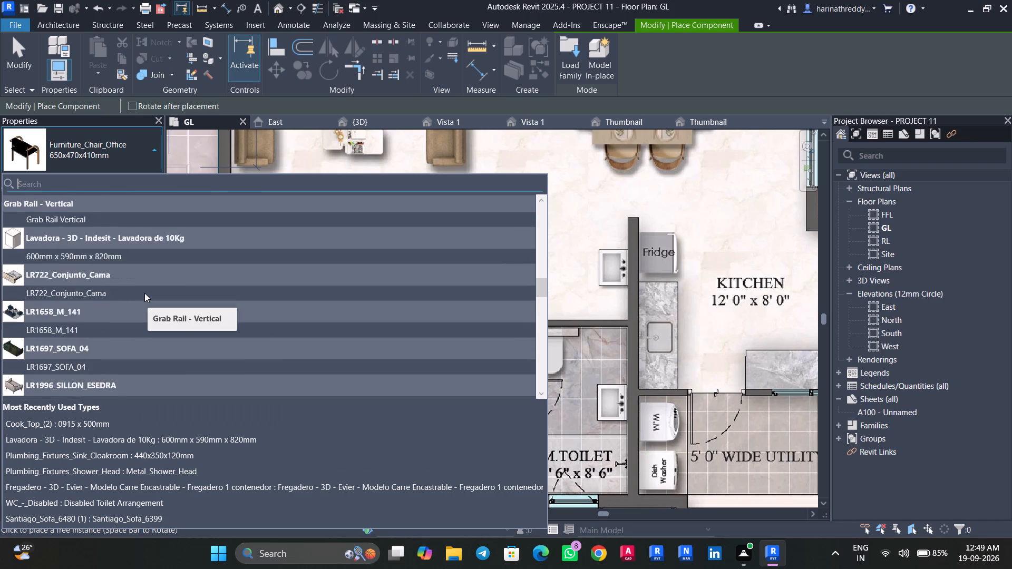
pyautogui.scroll(-7, 144, 293)
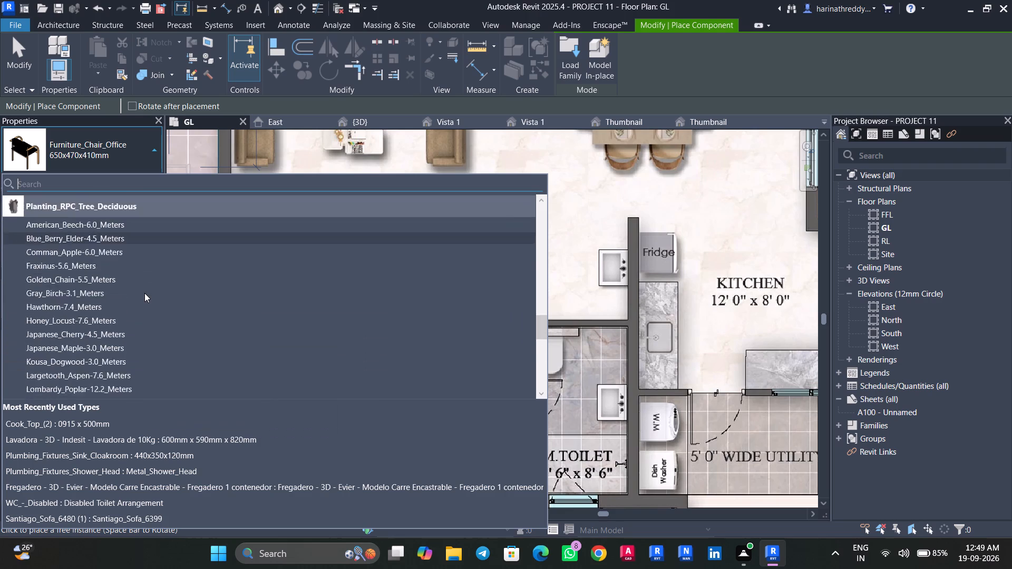
pyautogui.scroll(-4, 144, 293)
pyautogui.click(111, 356)
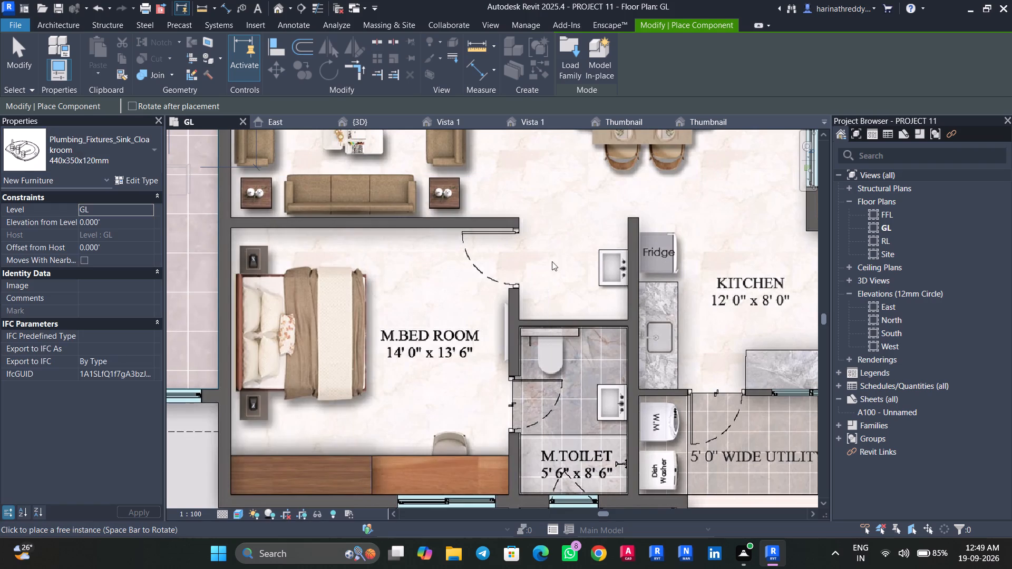
pyautogui.click(114, 221)
pyautogui.write("4'")
pyautogui.press('Return')
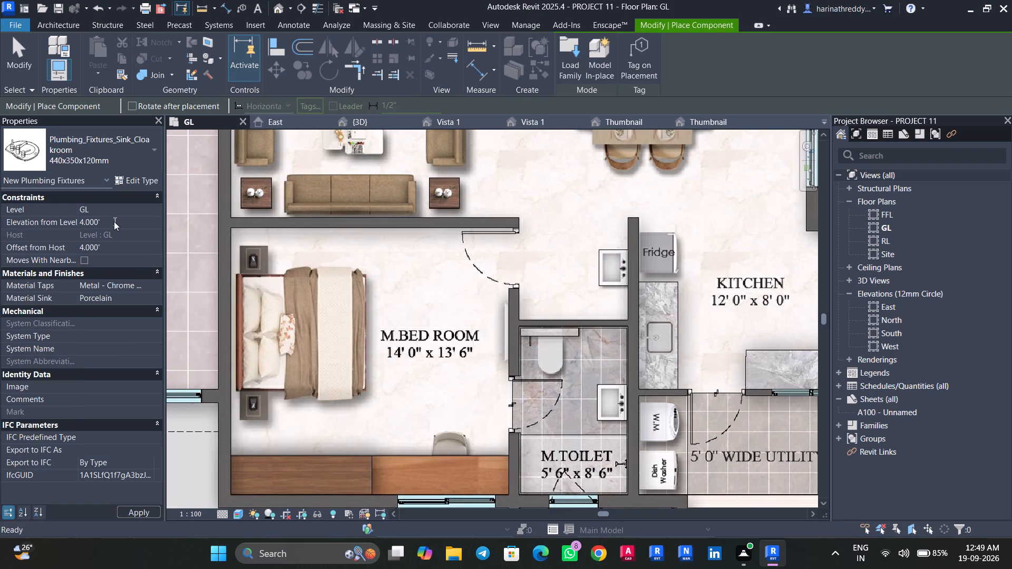
pyautogui.press('space')
pyautogui.press('space')
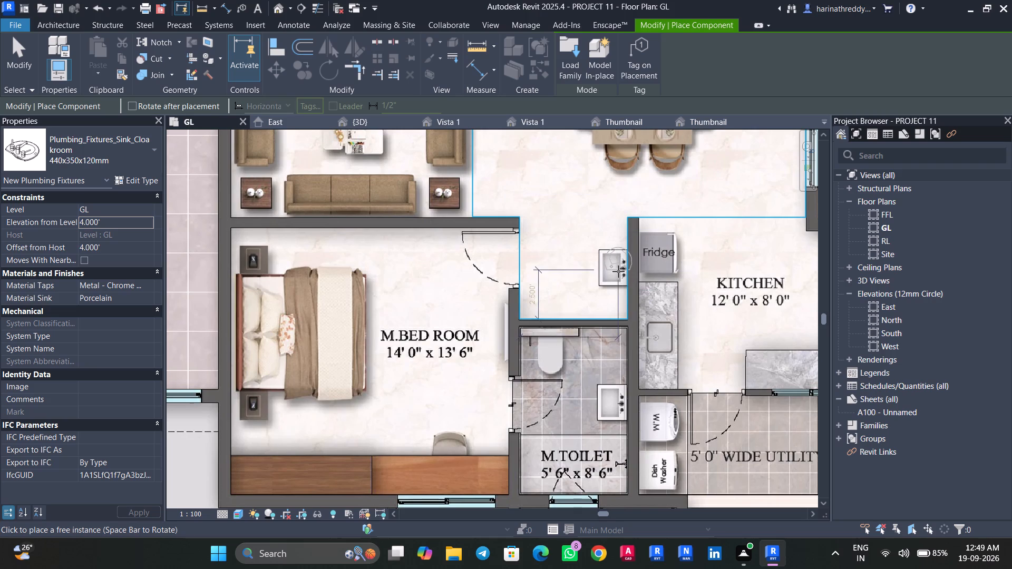
pyautogui.press('space')
pyautogui.scroll(9, 623, 268)
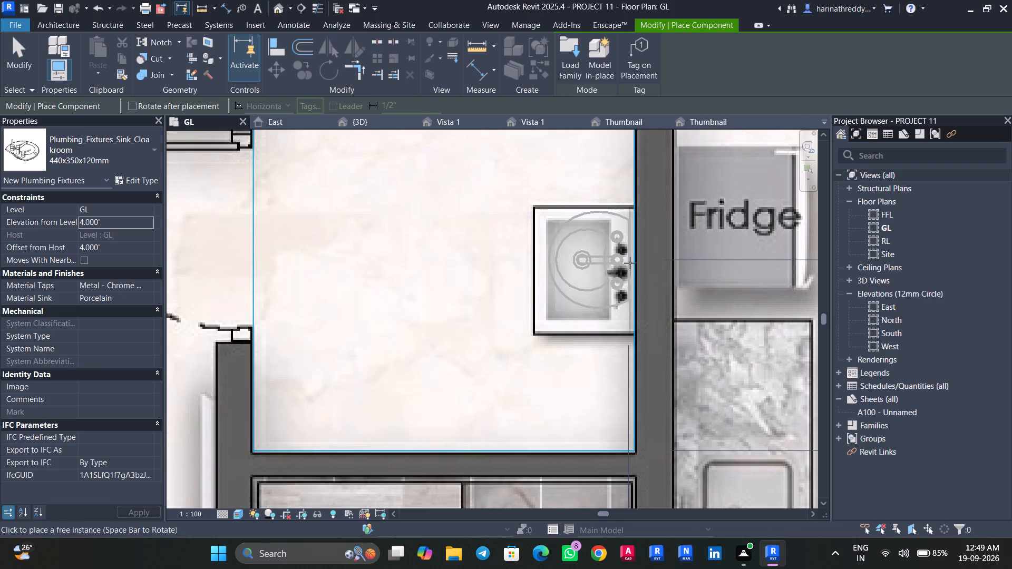
pyautogui.click(632, 271)
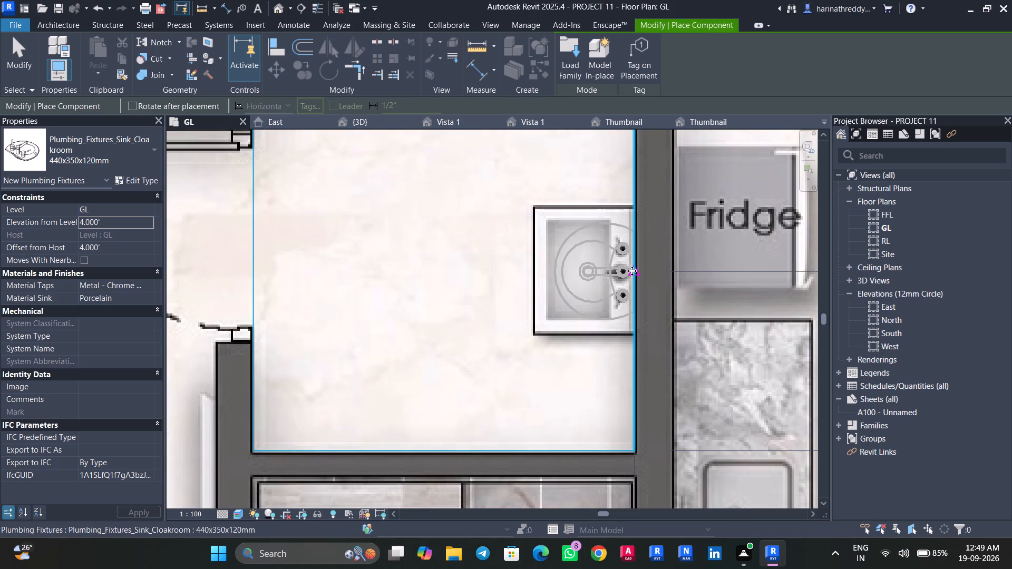
pyautogui.press('Escape')
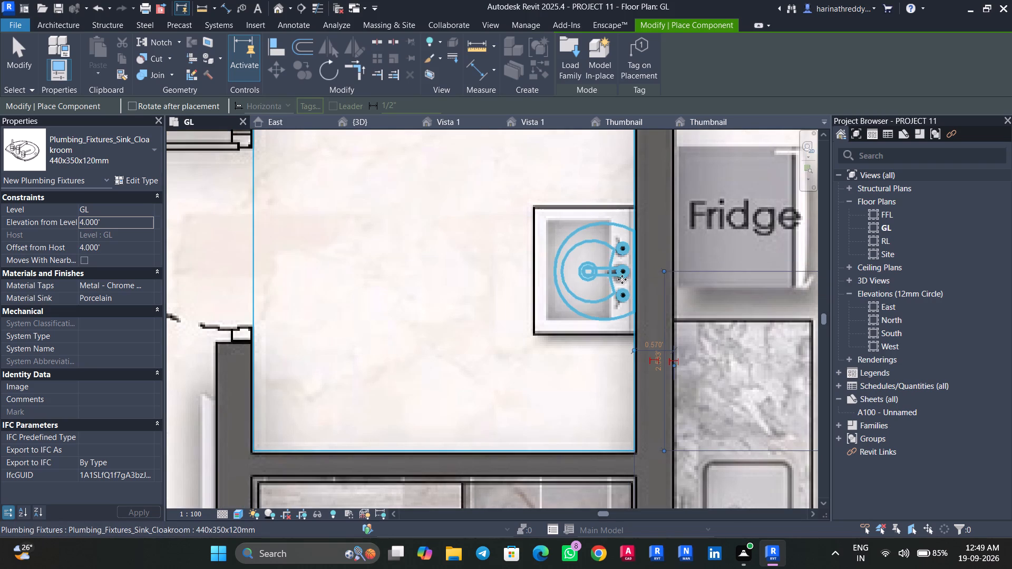
pyautogui.press('Escape')
pyautogui.press('Escape')
# Draw a Curtain_Wall-Empty wall from GL up to FFL, about 5.4' long, across the master toilet near the pictured shower line.
pyautogui.scroll(-11, 484, 301)
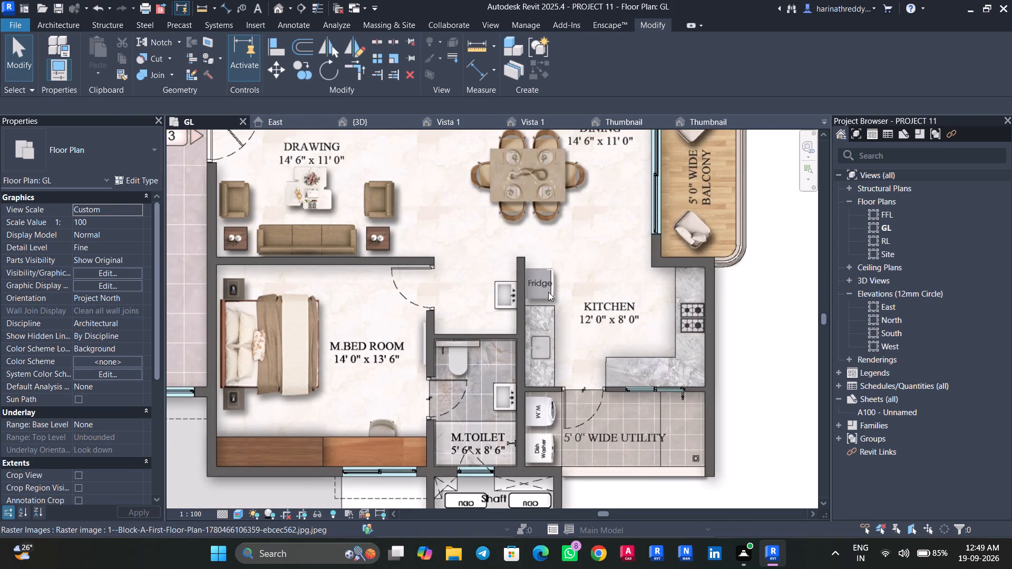
pyautogui.press('Tab')
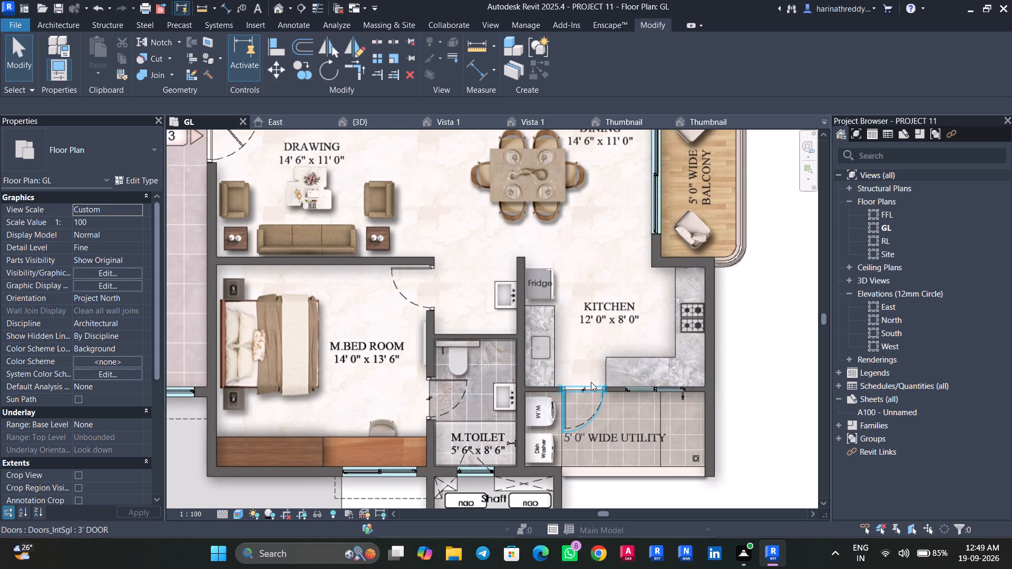
pyautogui.moveTo(588, 356); pyautogui.dragTo(602, 280, button='middle')
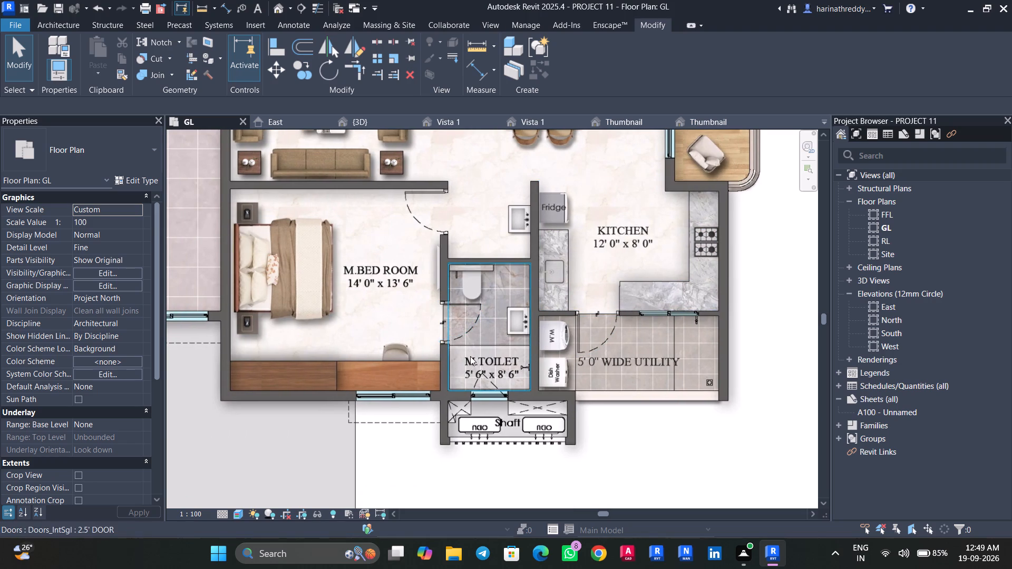
pyautogui.scroll(-1, 477, 347)
pyautogui.scroll(3, 477, 347)
pyautogui.write('wa')
pyautogui.click(443, 346)
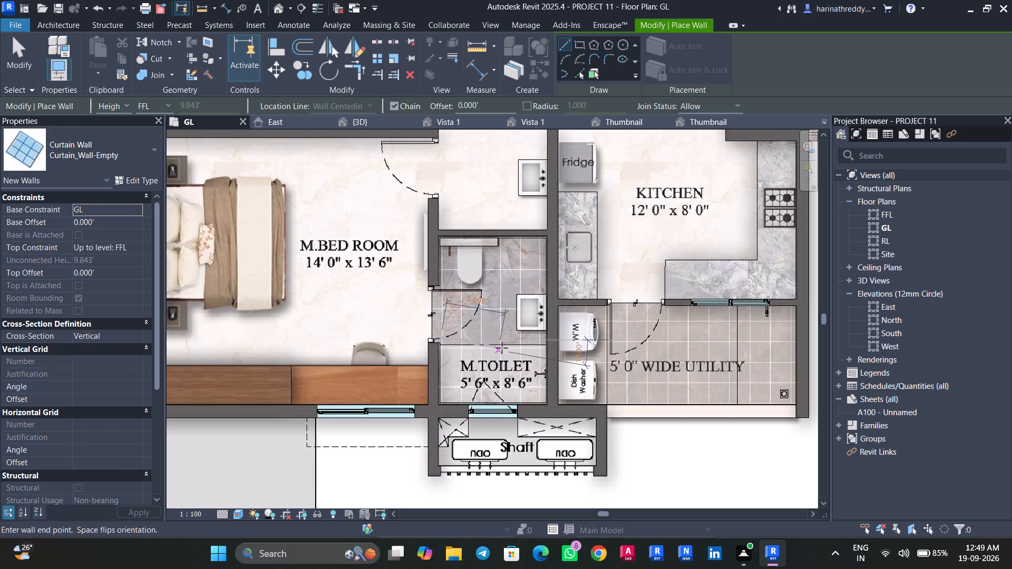
pyautogui.scroll(5, 541, 345)
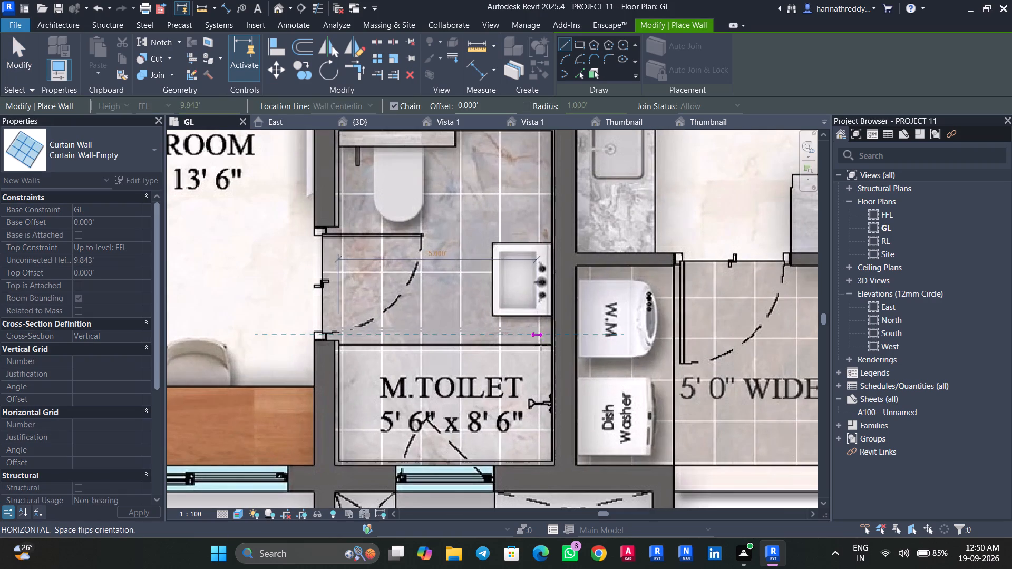
pyautogui.click(554, 340)
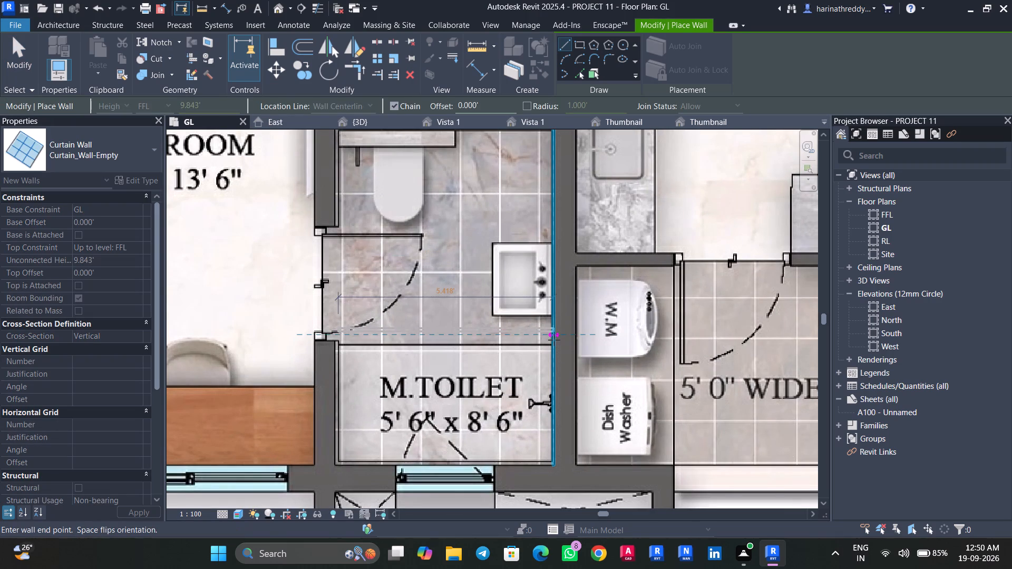
pyautogui.press('Escape')
pyautogui.press('Escape')
pyautogui.press('Escape')
# Nudge the curtain wall in the master toilet onto the pictured shower partition line.
pyautogui.press('Tab')
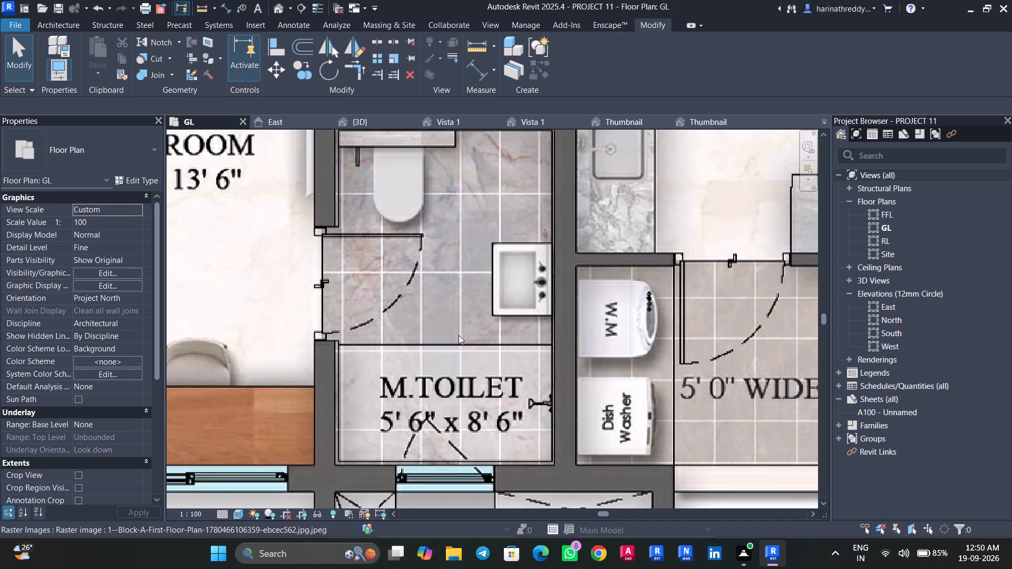
pyautogui.click(459, 335)
pyautogui.press('Down')
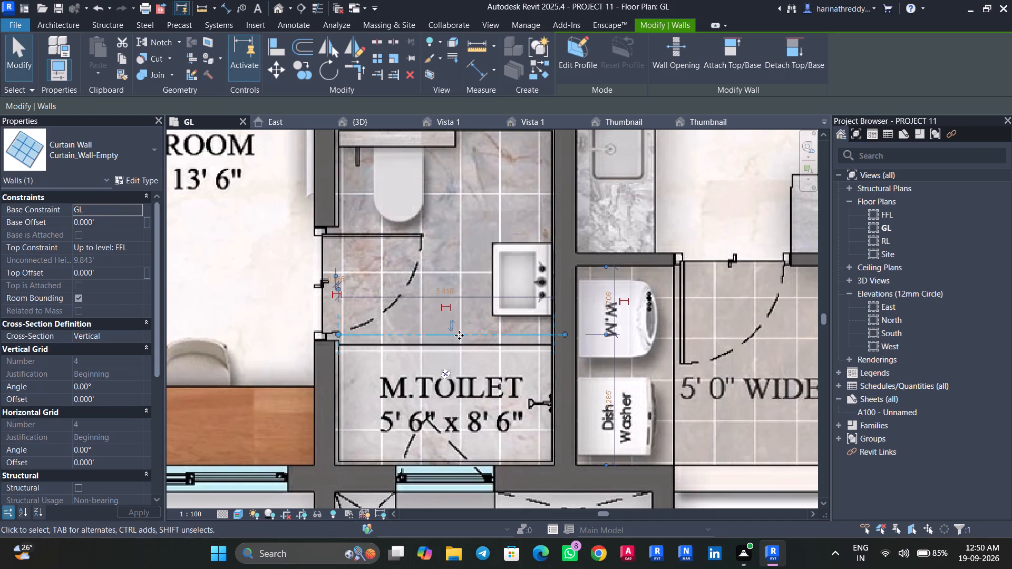
pyautogui.press('Down')
pyautogui.press('Down')
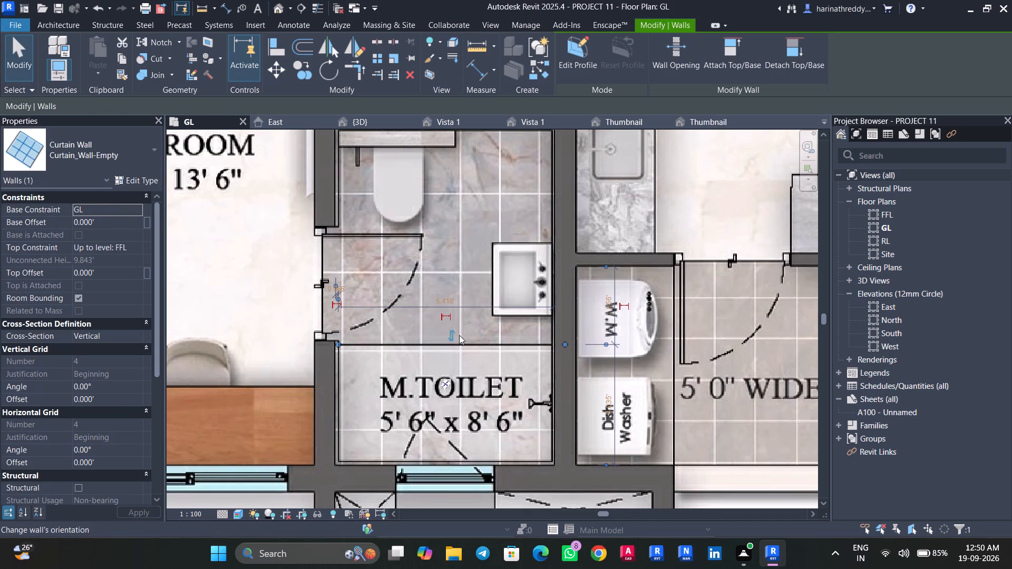
pyautogui.press('Escape')
pyautogui.press('Escape')
# Place a Plumbing_Fixtures_Shower_Head Metal_Shower_Head, rotated once, on the wall at the pictured shower in the master toilet.
pyautogui.scroll(-5, 474, 376)
pyautogui.write('cm')
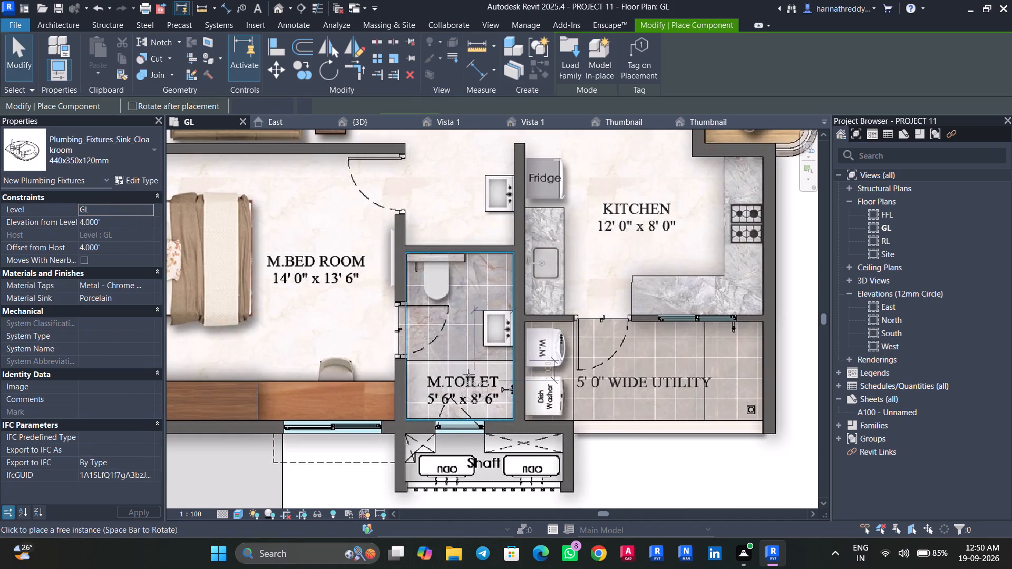
pyautogui.click(112, 163)
pyautogui.scroll(-5, 96, 354)
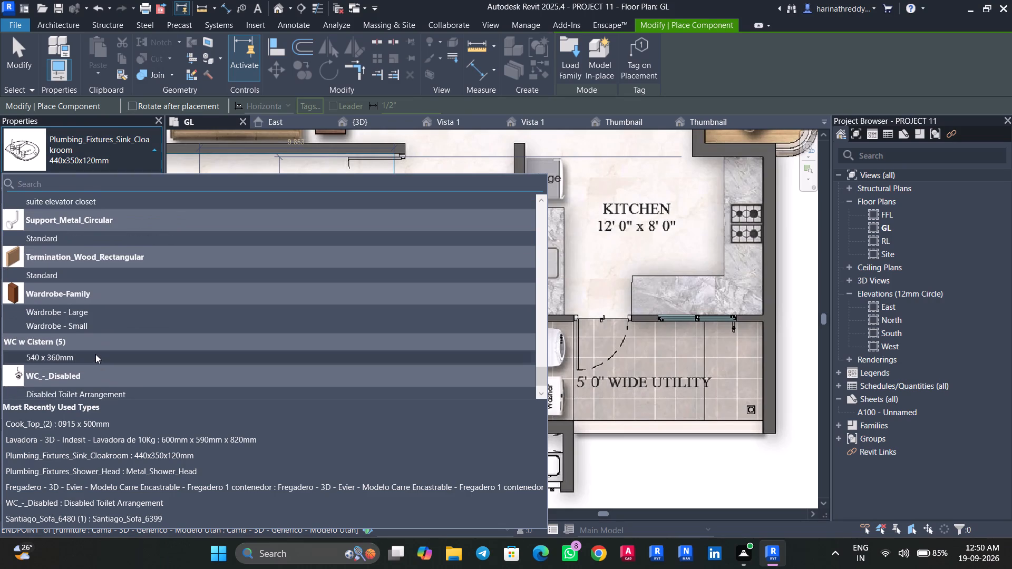
pyautogui.scroll(-3, 95, 354)
pyautogui.scroll(8, 95, 354)
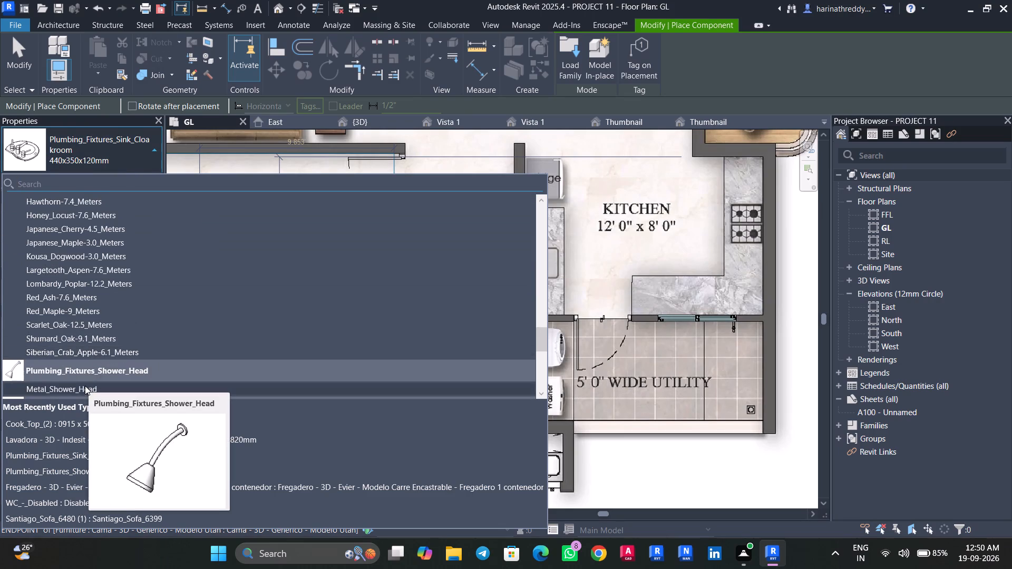
pyautogui.click(85, 386)
pyautogui.scroll(7, 512, 391)
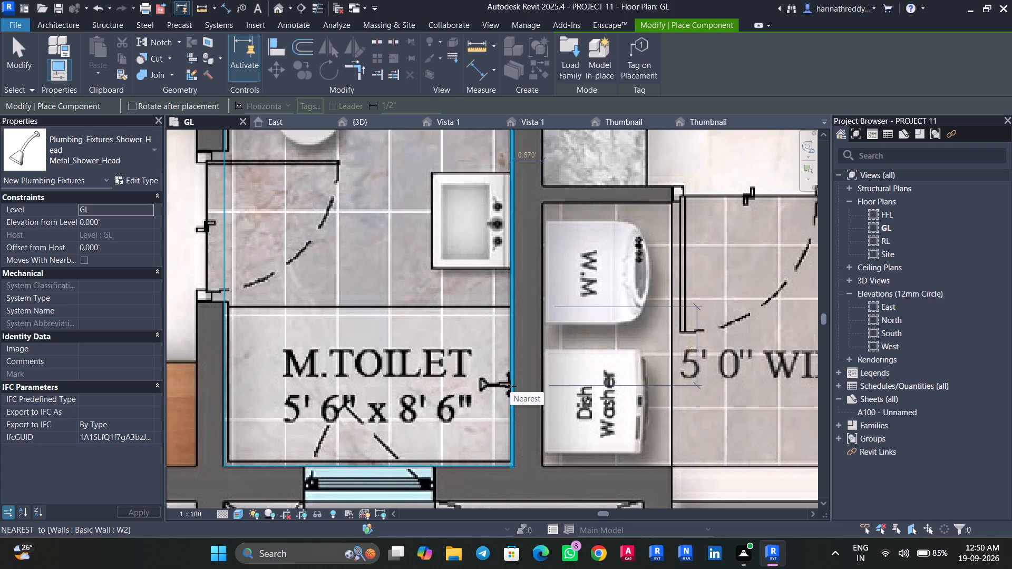
pyautogui.scroll(5, 508, 386)
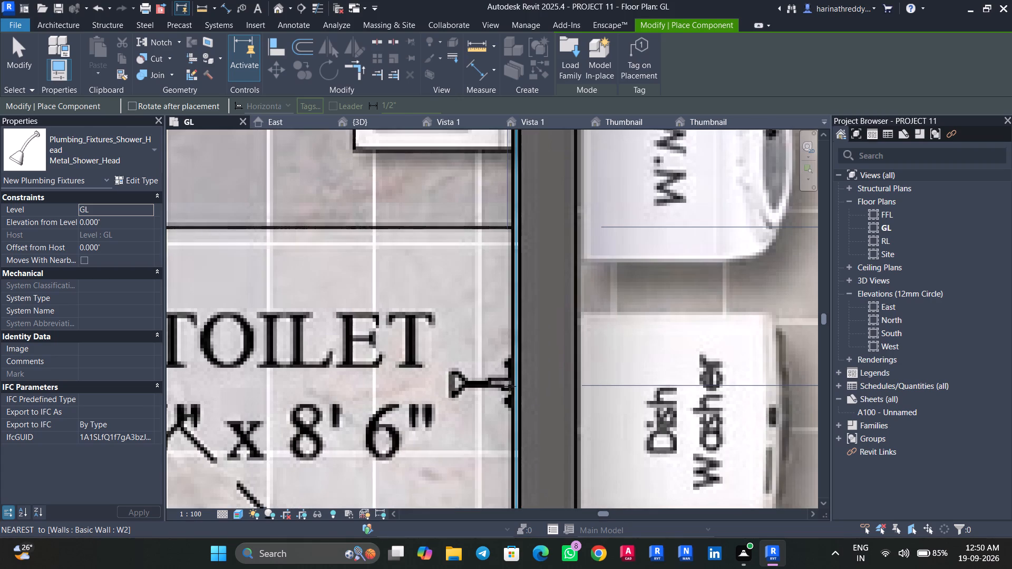
pyautogui.press('space')
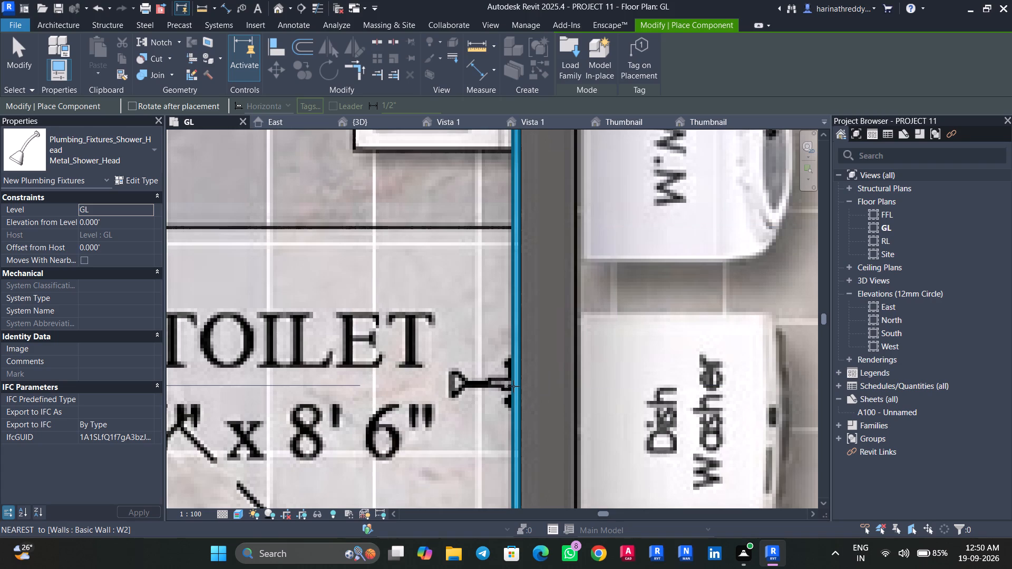
pyautogui.scroll(-2, 513, 386)
pyautogui.click(513, 386)
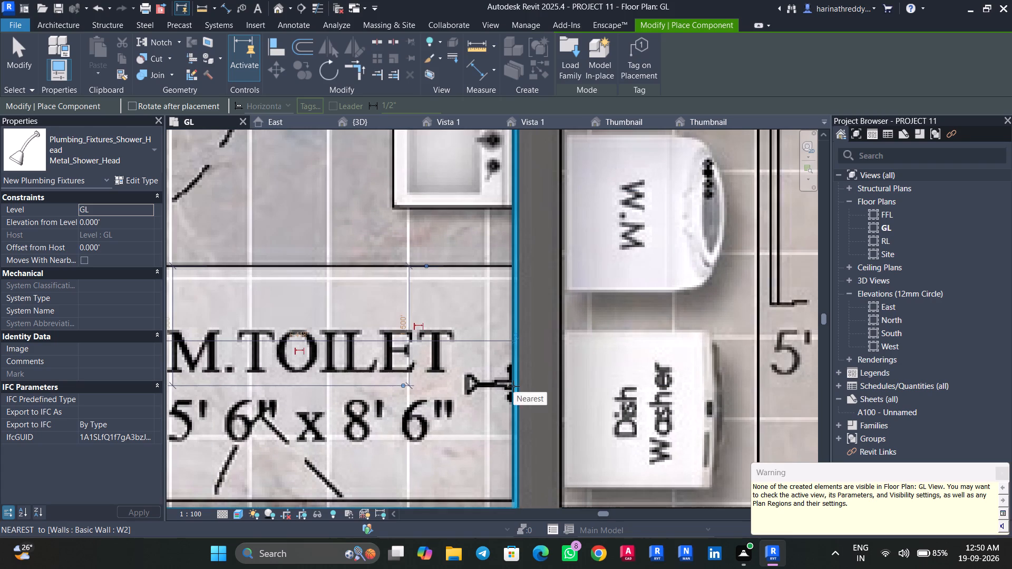
pyautogui.press('Escape')
pyautogui.press('Escape')
pyautogui.press('Escape')
pyautogui.press('Escape')
pyautogui.press('Escape')
pyautogui.press('Escape')
pyautogui.press('Escape')
pyautogui.press('Escape')
pyautogui.press('Escape')
pyautogui.press('Escape')
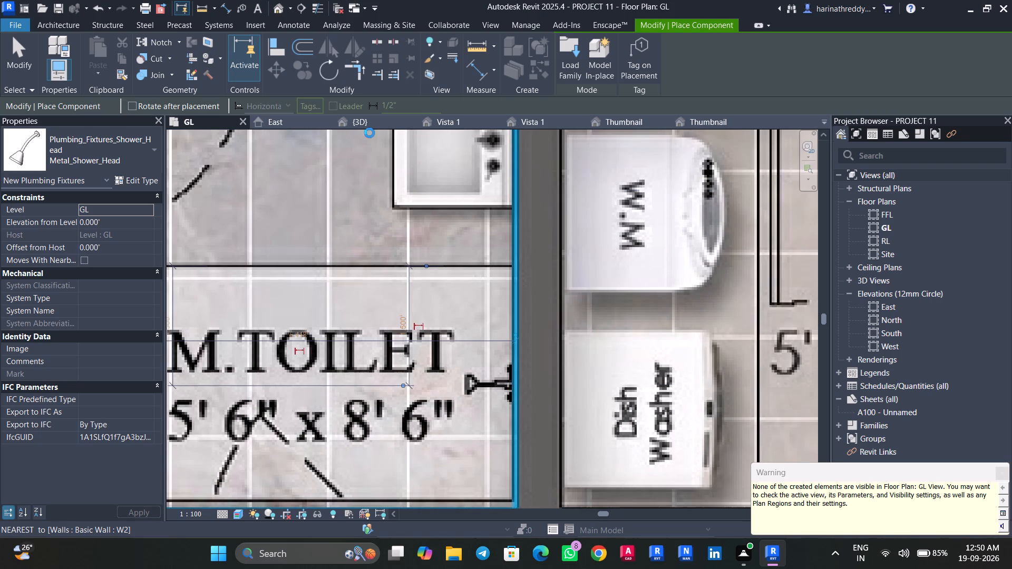
# Set the master toilet shower head's elevation from level GL to 4' in the 3D view.
pyautogui.press('Escape')
pyautogui.press('Escape')
pyautogui.press('Escape')
pyautogui.press('Escape')
pyautogui.press('Escape')
pyautogui.click(362, 124)
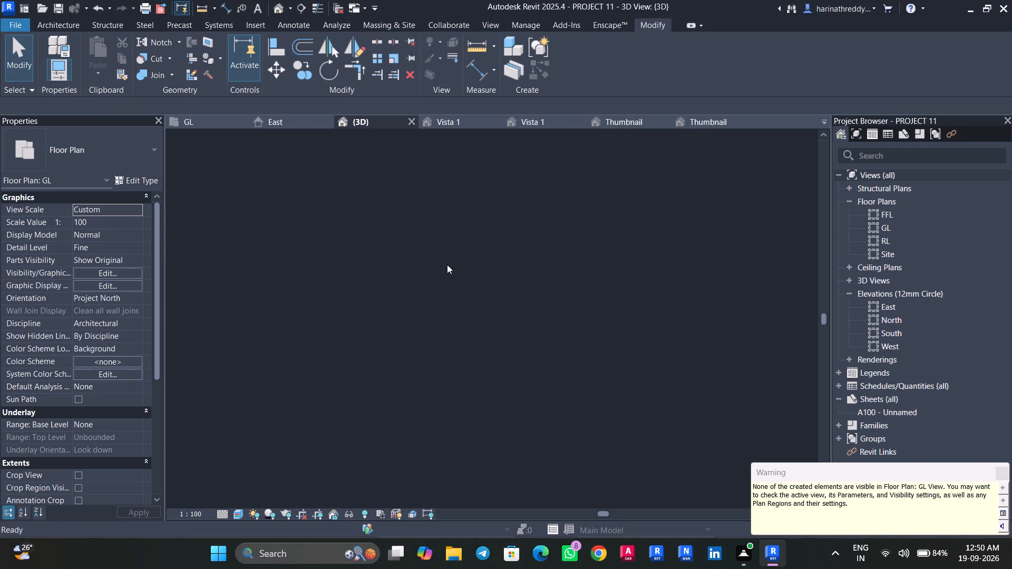
pyautogui.click(998, 476)
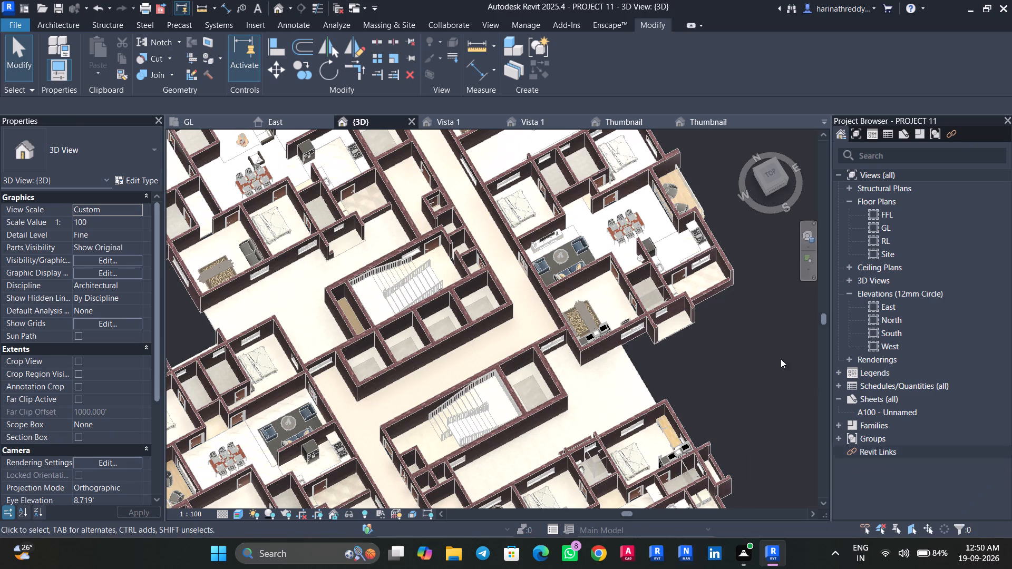
pyautogui.scroll(4, 697, 333)
pyautogui.scroll(-5, 695, 334)
pyautogui.scroll(2, 695, 334)
pyautogui.scroll(-4, 695, 334)
pyautogui.scroll(1, 695, 334)
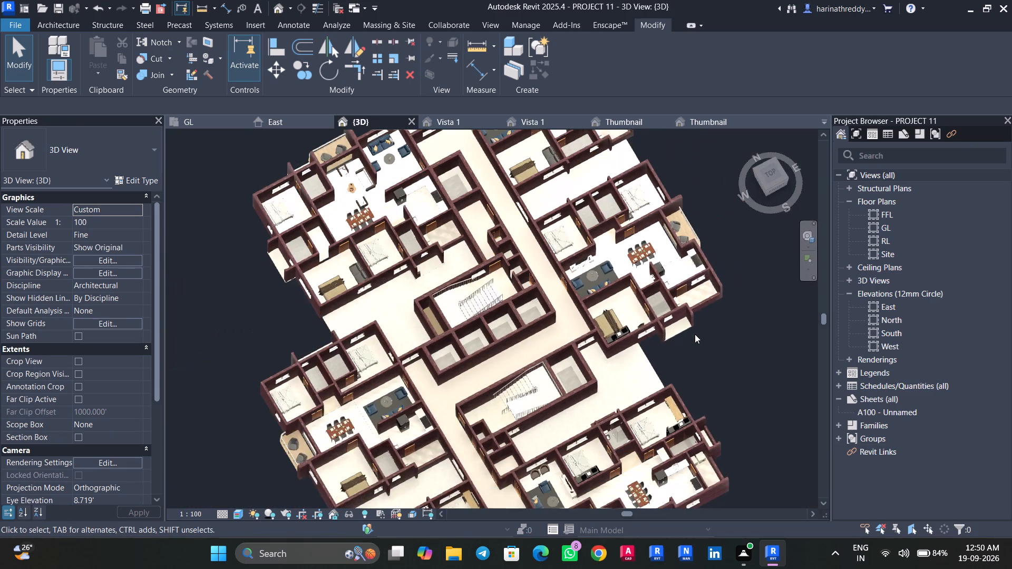
pyautogui.scroll(-1, 695, 335)
pyautogui.moveTo(706, 347); pyautogui.dragTo(701, 284, button='middle')
pyautogui.keyDown('shift'); pyautogui.moveTo(711, 306); pyautogui.dragTo(738, 324, button='middle'); pyautogui.keyUp('shift')
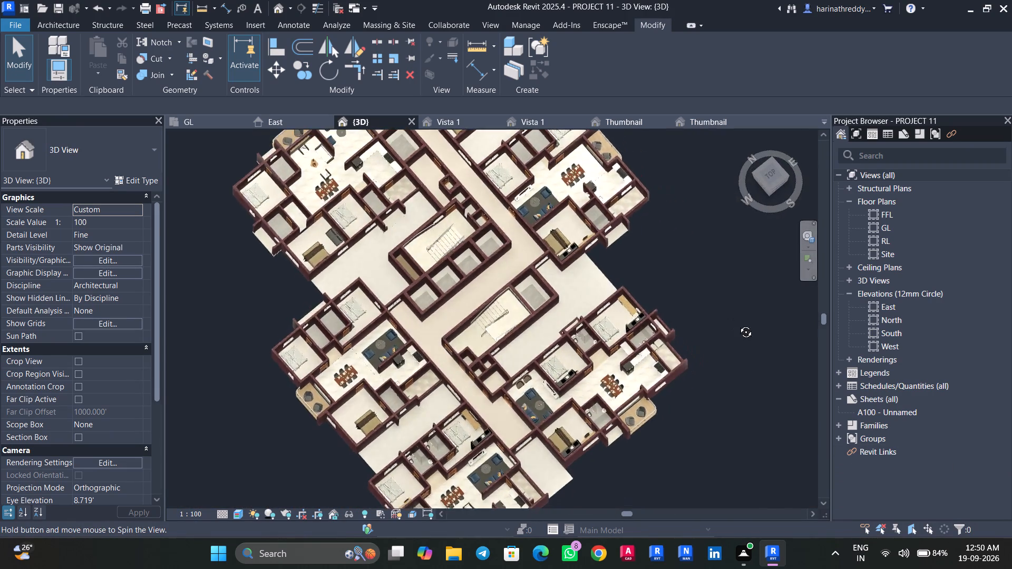
pyautogui.keyDown('shift'); pyautogui.moveTo(738, 324); pyautogui.dragTo(754, 345, button='middle'); pyautogui.keyUp('shift')
pyautogui.scroll(10, 547, 201)
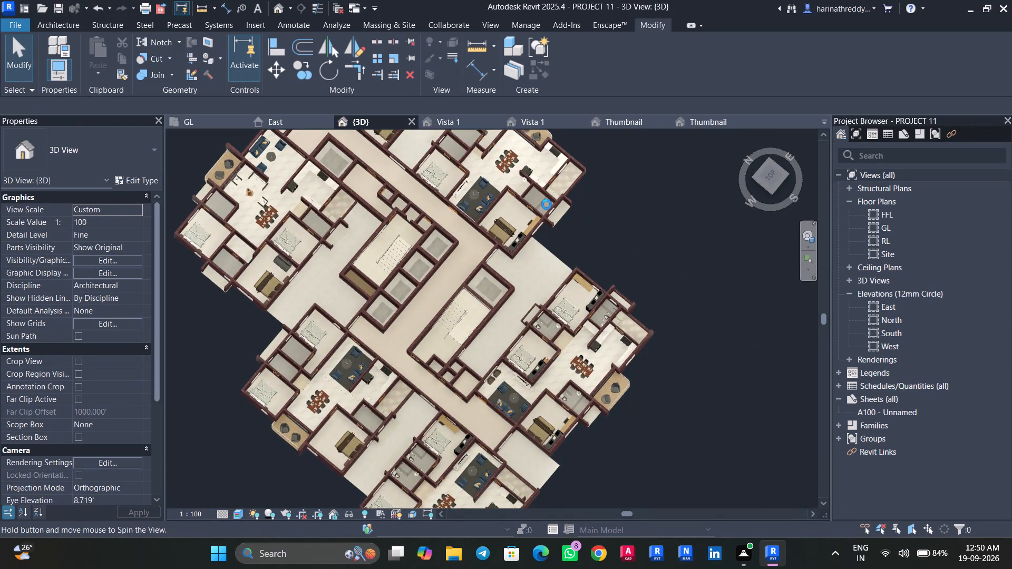
pyautogui.scroll(17, 547, 204)
pyautogui.scroll(-2, 594, 223)
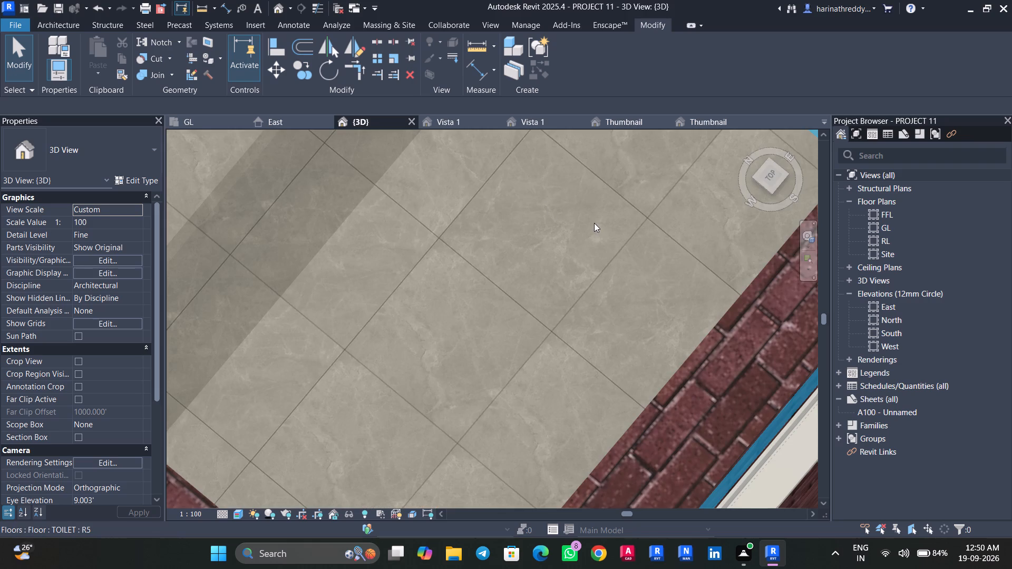
pyautogui.scroll(-9, 594, 223)
pyautogui.click(615, 188)
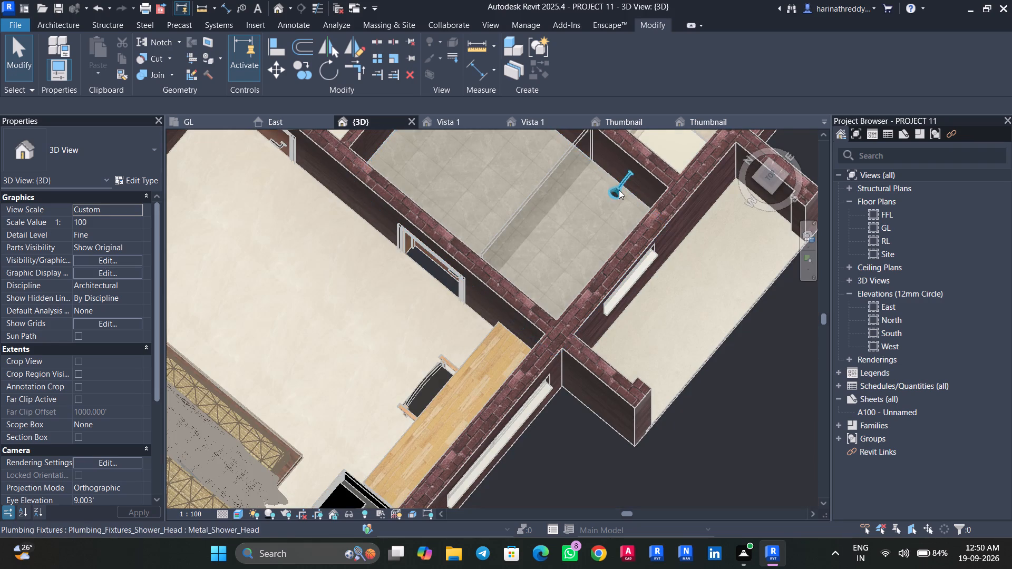
pyautogui.click(123, 222)
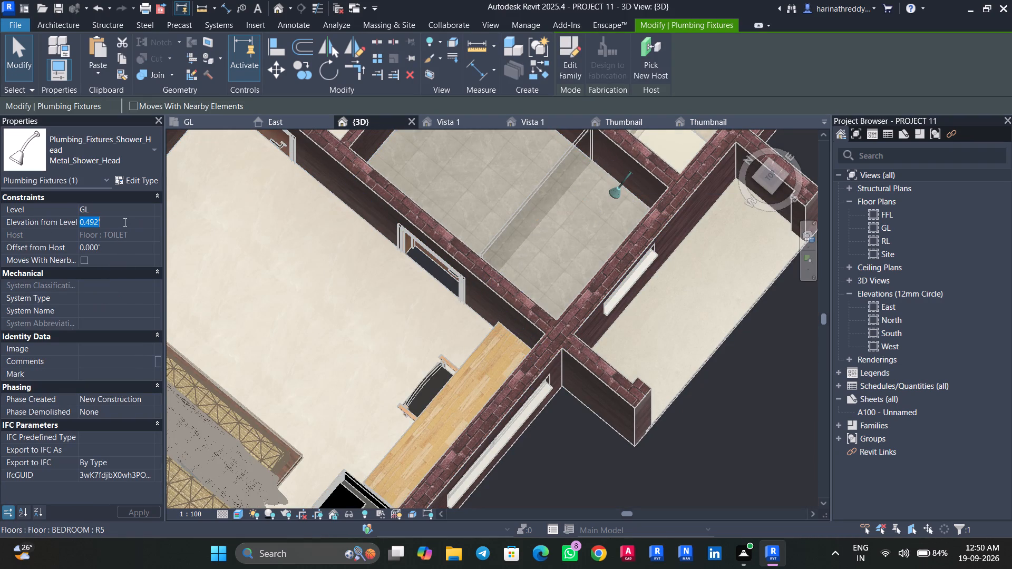
pyautogui.write("4'")
pyautogui.press('Return')
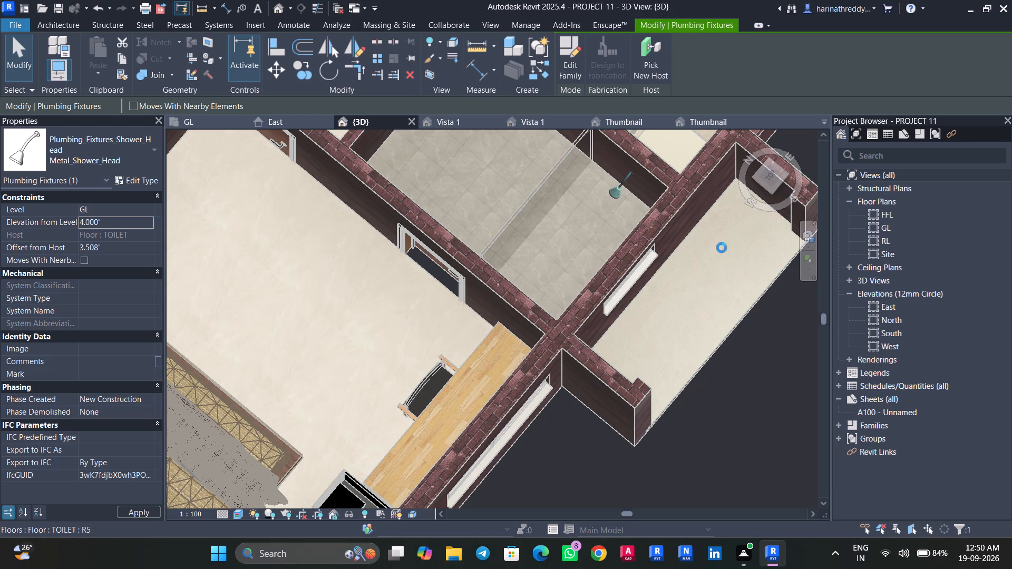
pyautogui.press('Escape')
pyautogui.press('Escape')
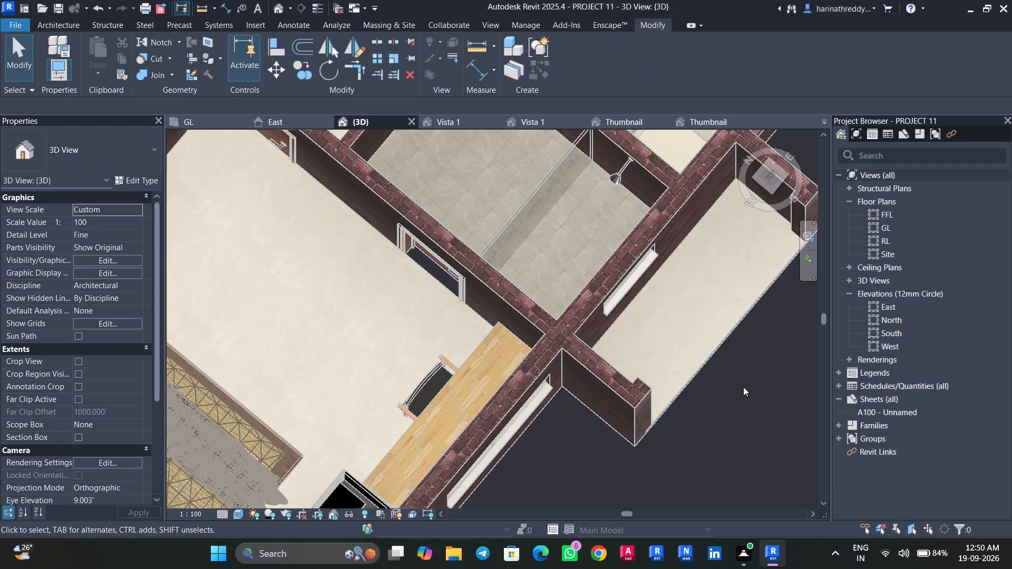
# Place a Plumbing_Fixtures_Sink_Cloakroom 440x350x120mm at 4' elevation over the master toilet's pictured washbasin in GL, taps against the washing-machine-side wall.
pyautogui.scroll(-3, 743, 387)
pyautogui.keyDown('shift'); pyautogui.moveTo(750, 394); pyautogui.dragTo(761, 356, button='middle'); pyautogui.keyUp('shift')
pyautogui.click(208, 122)
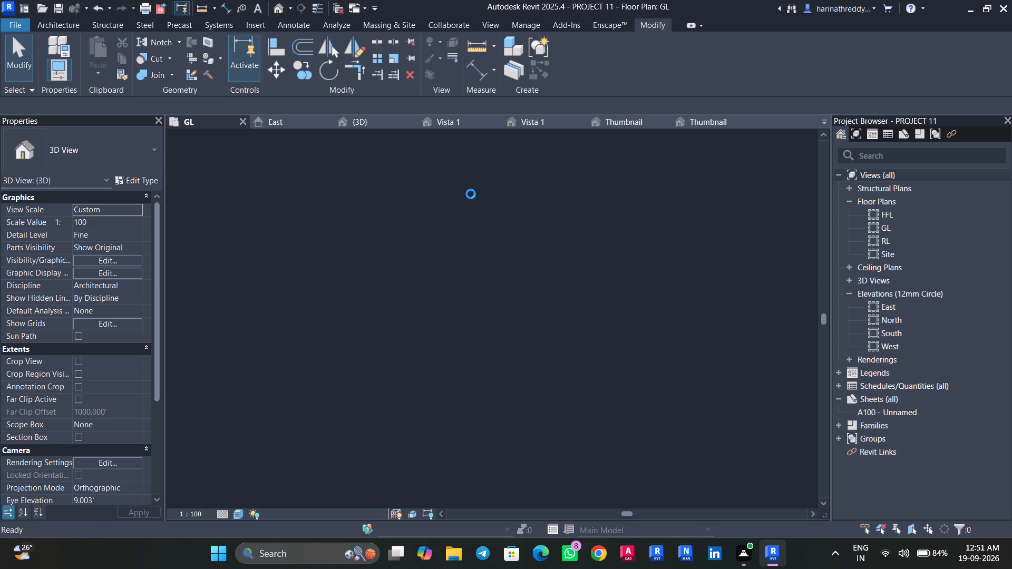
pyautogui.scroll(-5, 518, 278)
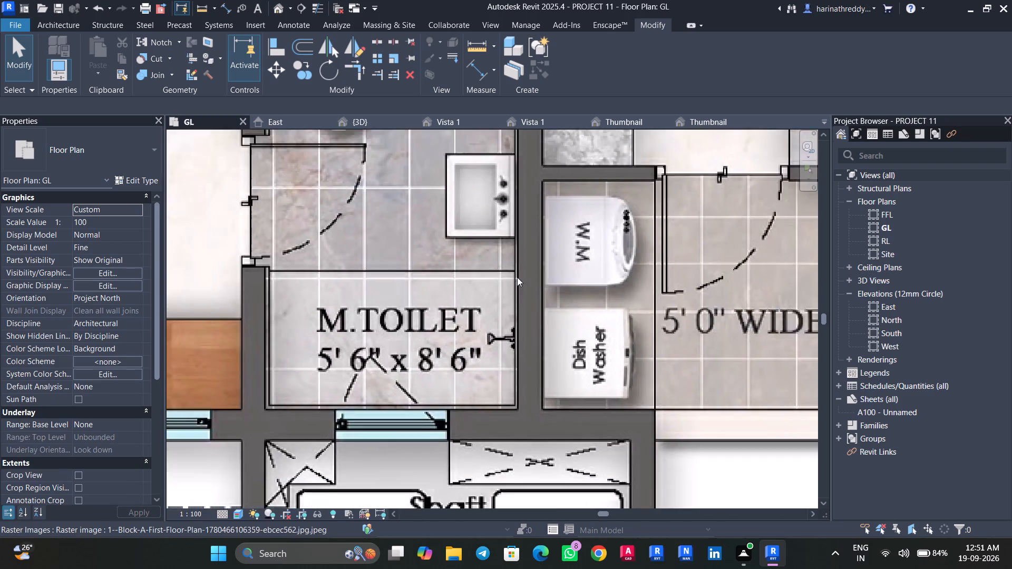
pyautogui.scroll(-10, 517, 277)
pyautogui.scroll(8, 505, 266)
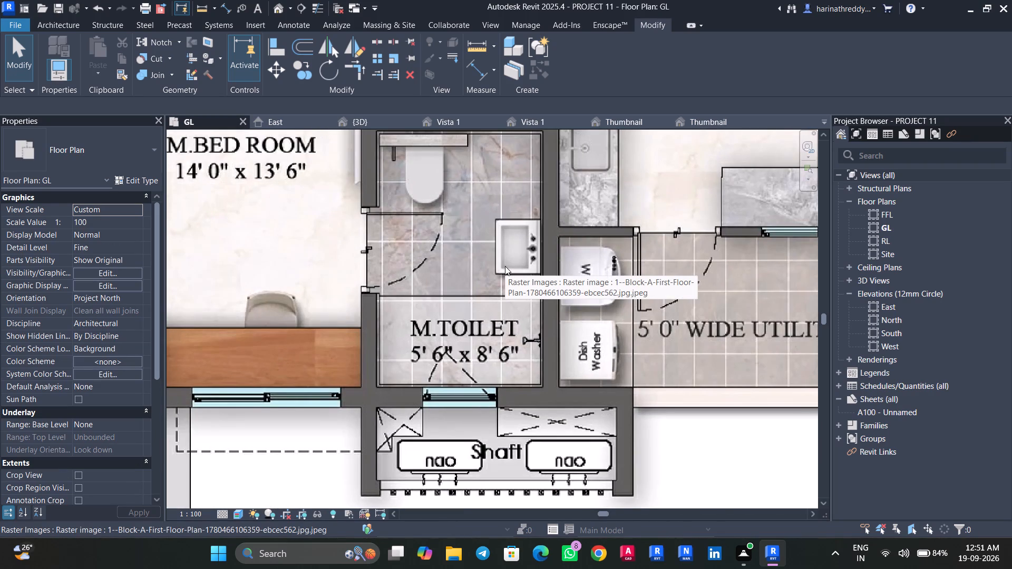
pyautogui.write('cm')
pyautogui.click(85, 150)
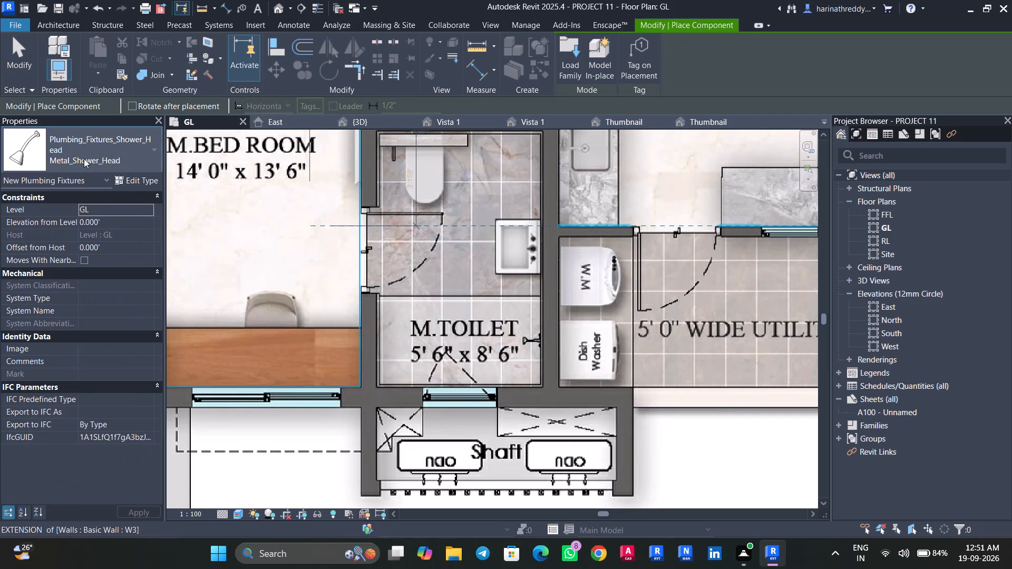
pyautogui.click(64, 260)
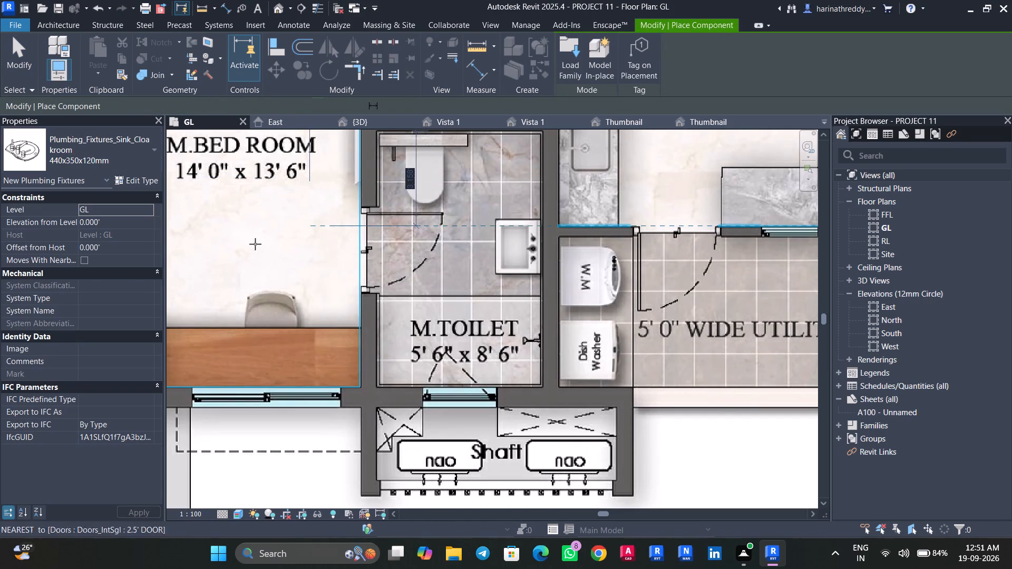
pyautogui.click(123, 219)
pyautogui.write("4'")
pyautogui.press('Return')
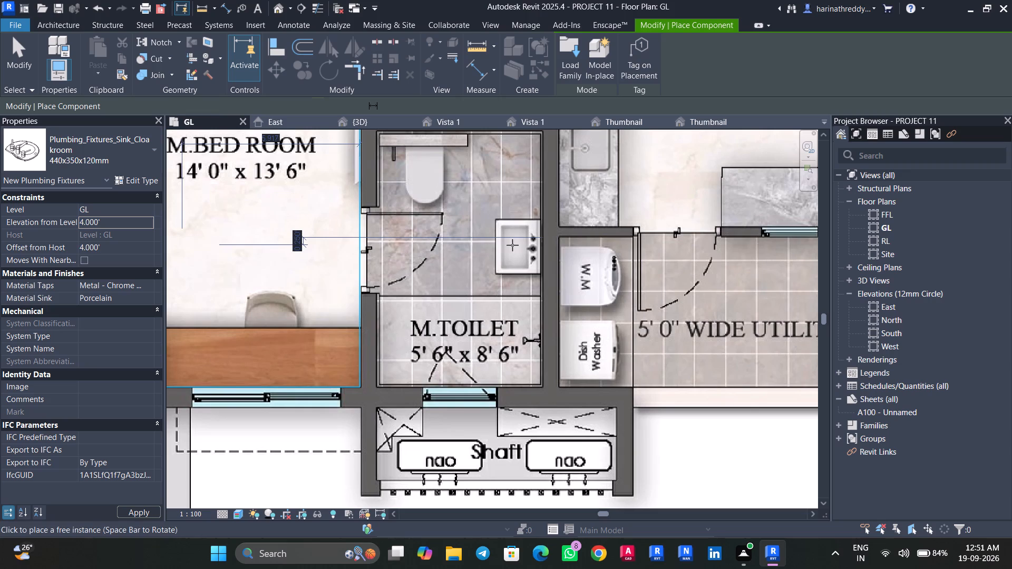
pyautogui.press('space')
pyautogui.press('space')
pyautogui.press('space')
pyautogui.press('space')
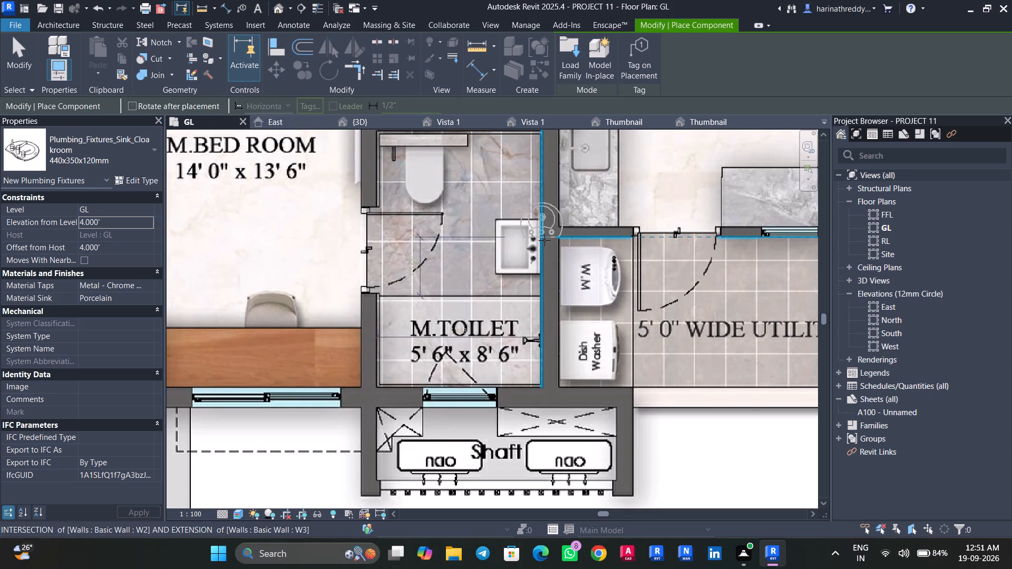
pyautogui.press('space')
pyautogui.press('space')
pyautogui.scroll(4, 539, 249)
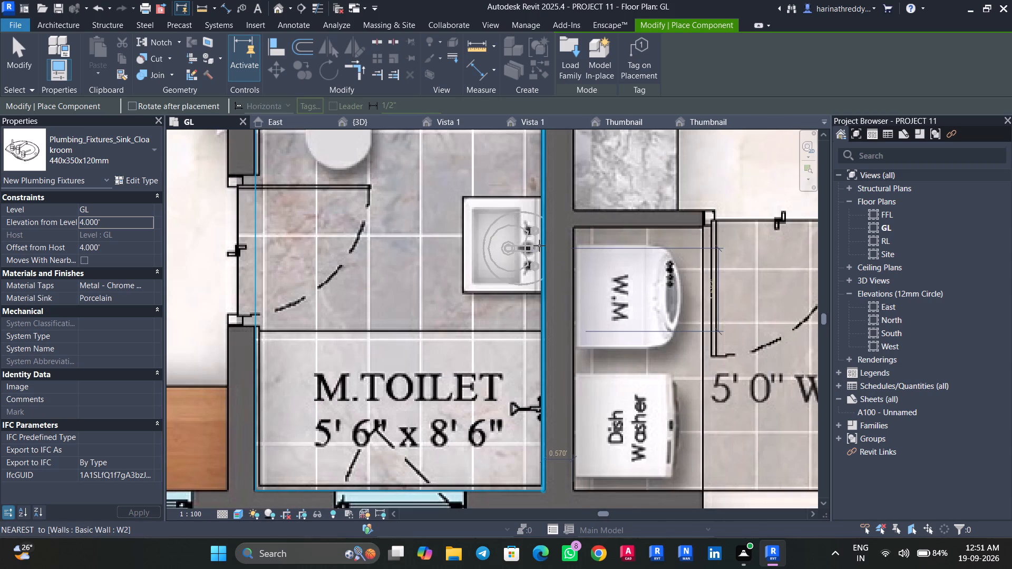
pyautogui.click(539, 246)
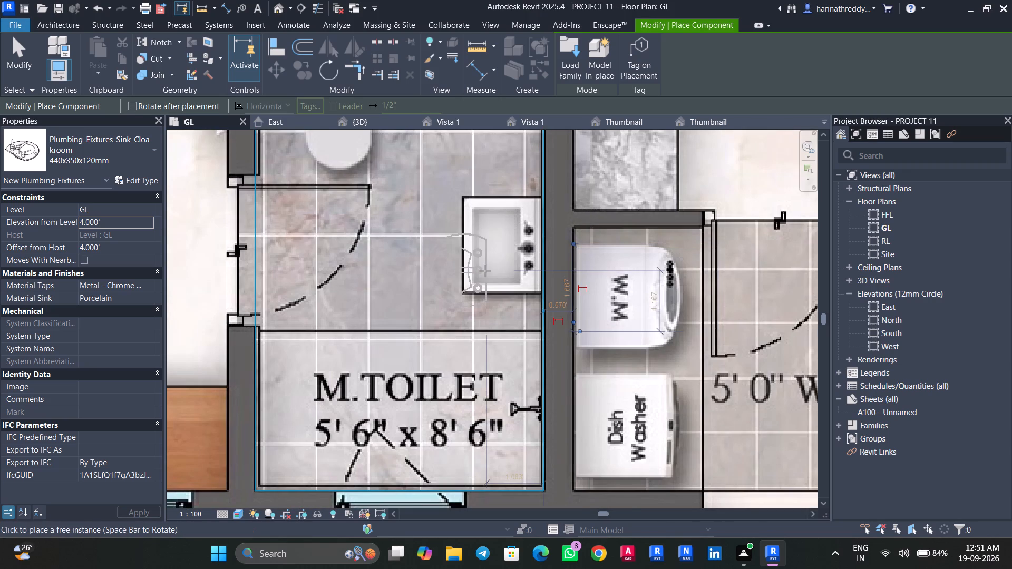
pyautogui.scroll(-10, 485, 271)
pyautogui.press('Escape')
pyautogui.press('Escape')
pyautogui.press('Escape')
pyautogui.press('Escape')
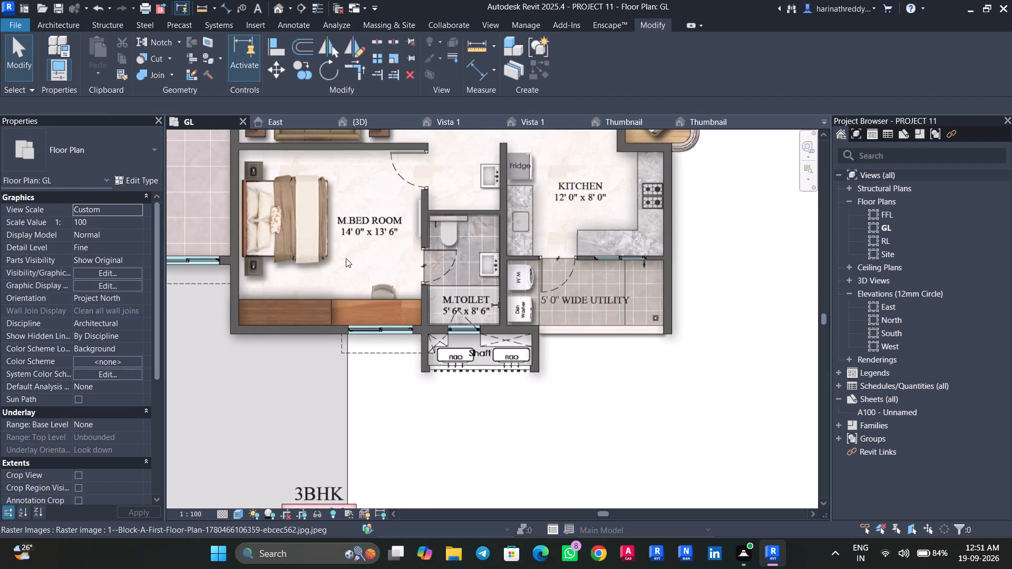
# Place a WC_-_Disabled Disabled Toilet Arrangement on the master toilet wall over the pictured WC.
pyautogui.write('cm')
pyautogui.click(101, 168)
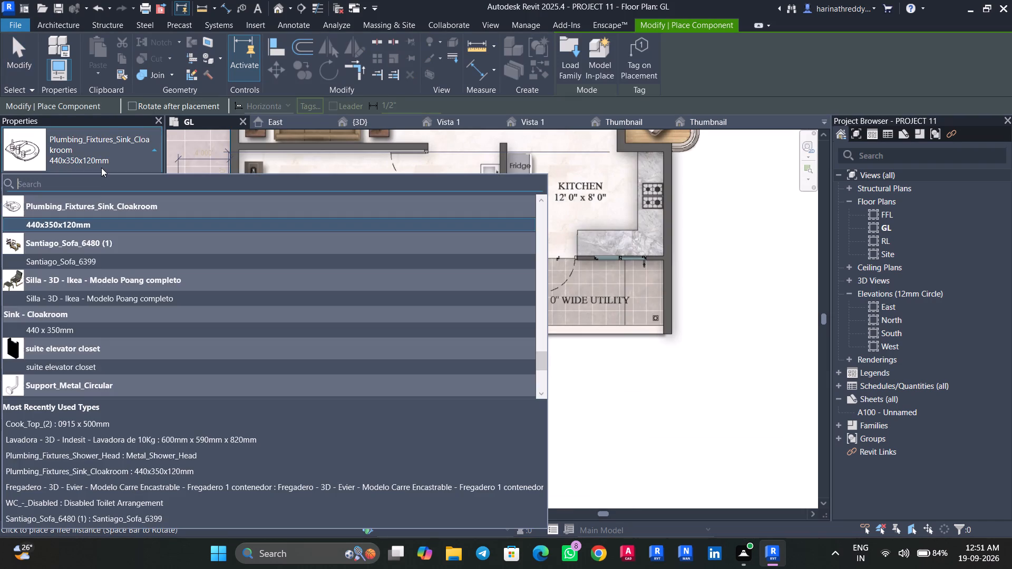
pyautogui.scroll(-10, 77, 333)
pyautogui.click(82, 378)
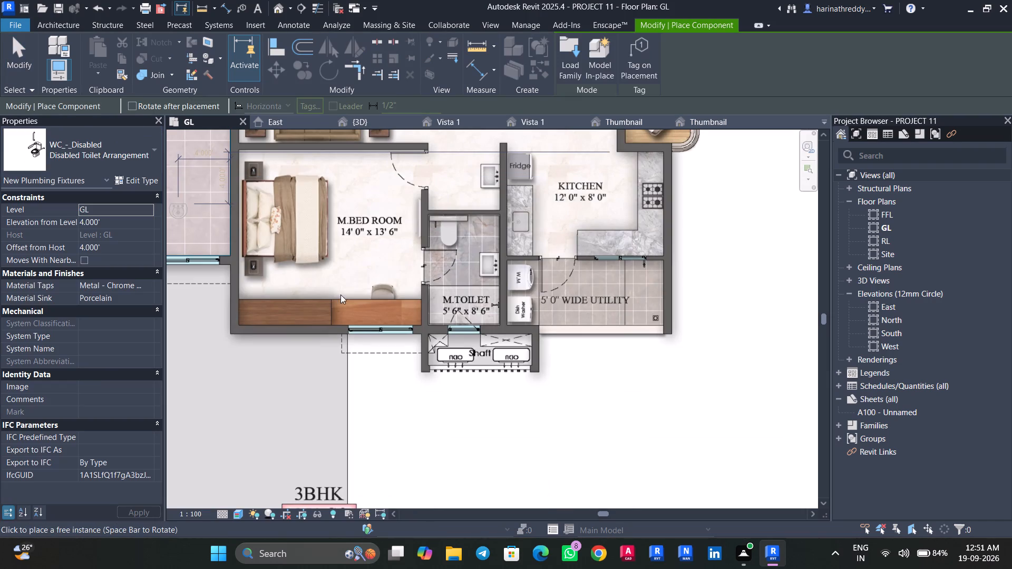
pyautogui.scroll(9, 453, 221)
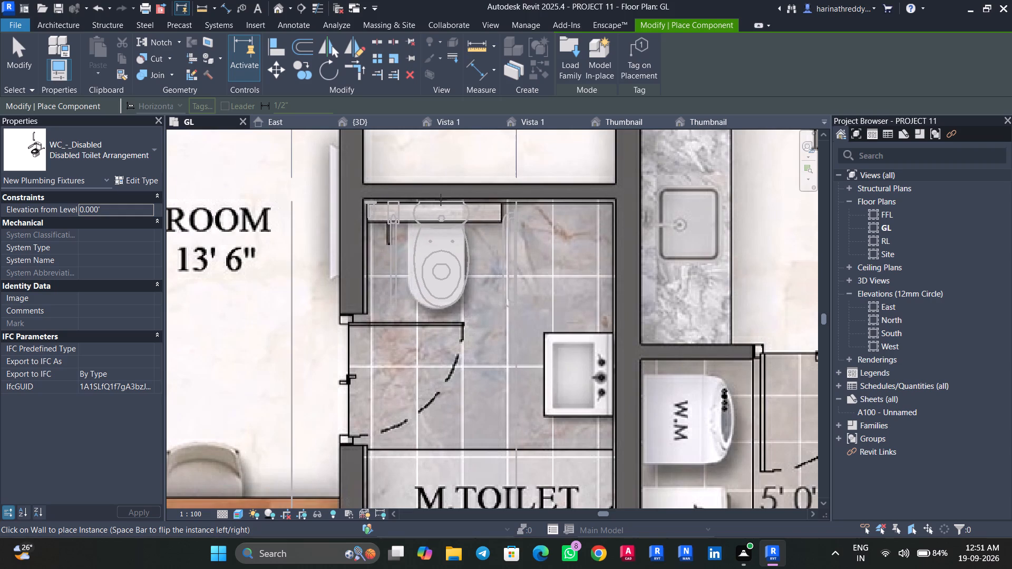
pyautogui.click(444, 200)
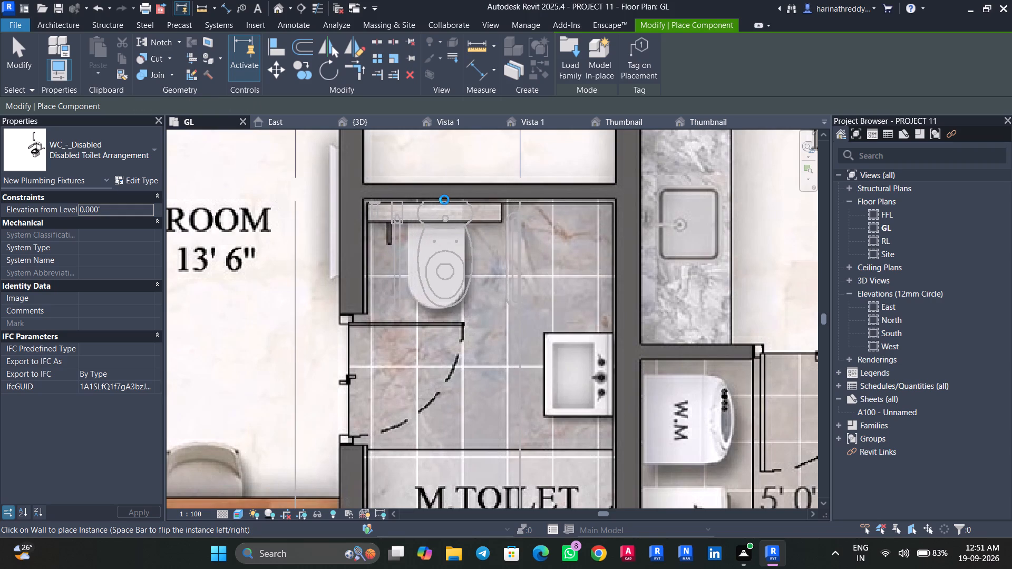
pyautogui.press('Escape')
pyautogui.press('Escape')
pyautogui.press('Escape')
pyautogui.press('Escape')
pyautogui.press('Escape')
pyautogui.press('Escape')
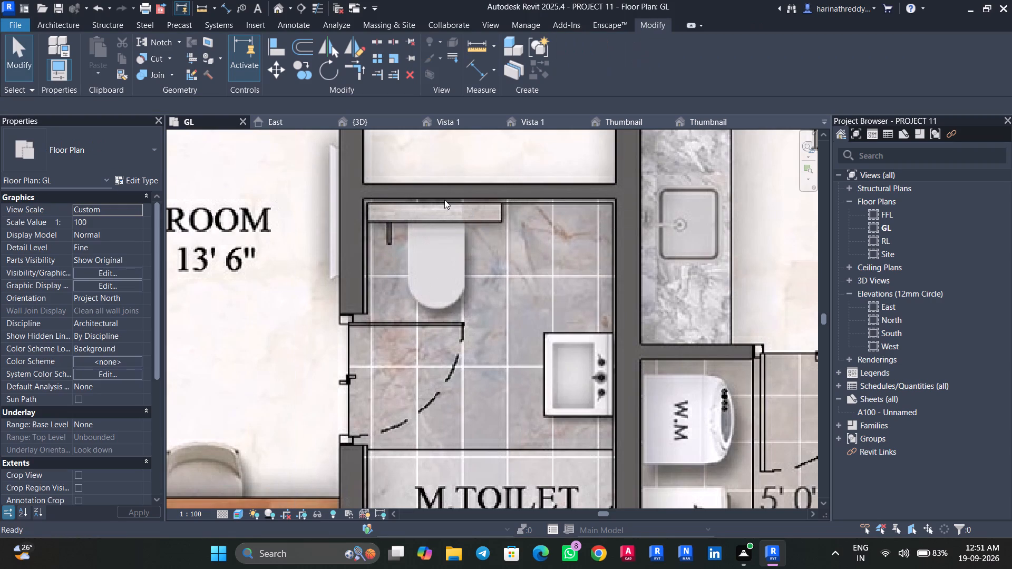
pyautogui.press('Escape')
pyautogui.press('Escape')
pyautogui.press('Escape')
pyautogui.press('Escape')
pyautogui.press('Escape')
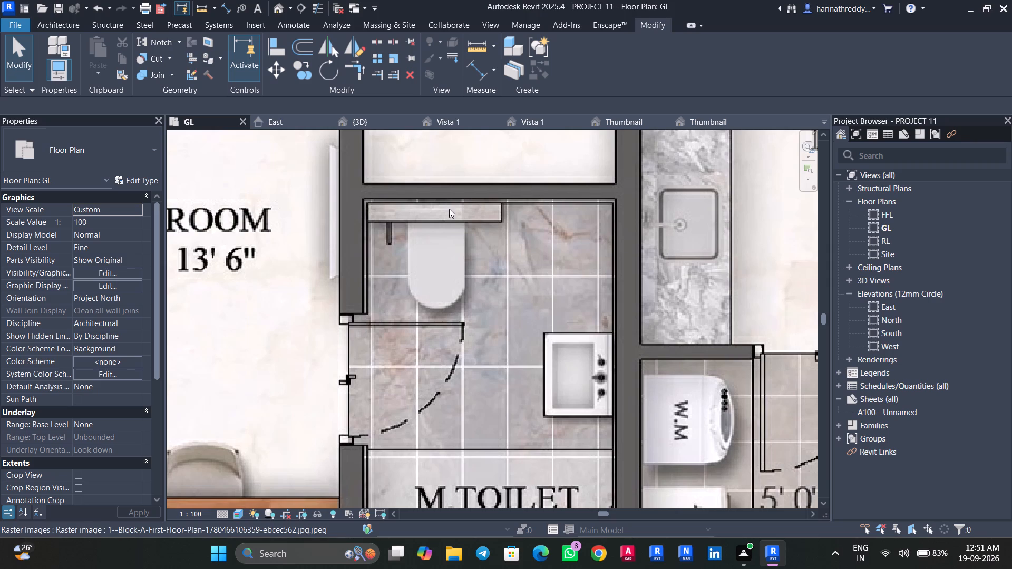
# Look over the 3BHK apartment on the GL plan, from the master toilet to BED ROOM-1, for pictured furniture still lacking a model.
pyautogui.scroll(-9, 464, 245)
pyautogui.press('Tab')
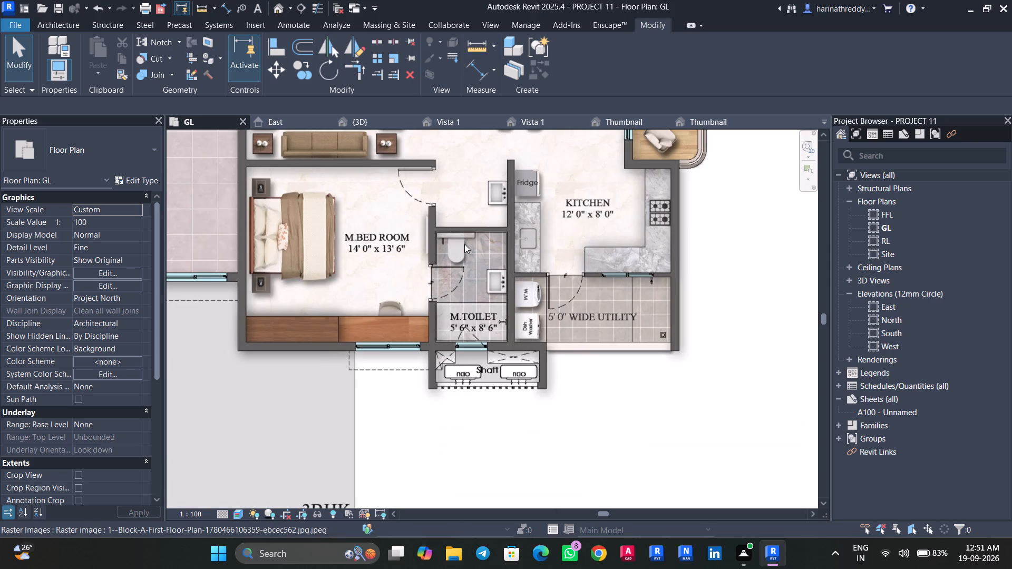
pyautogui.press('Escape')
pyautogui.moveTo(379, 221); pyautogui.dragTo(355, 341, button='middle')
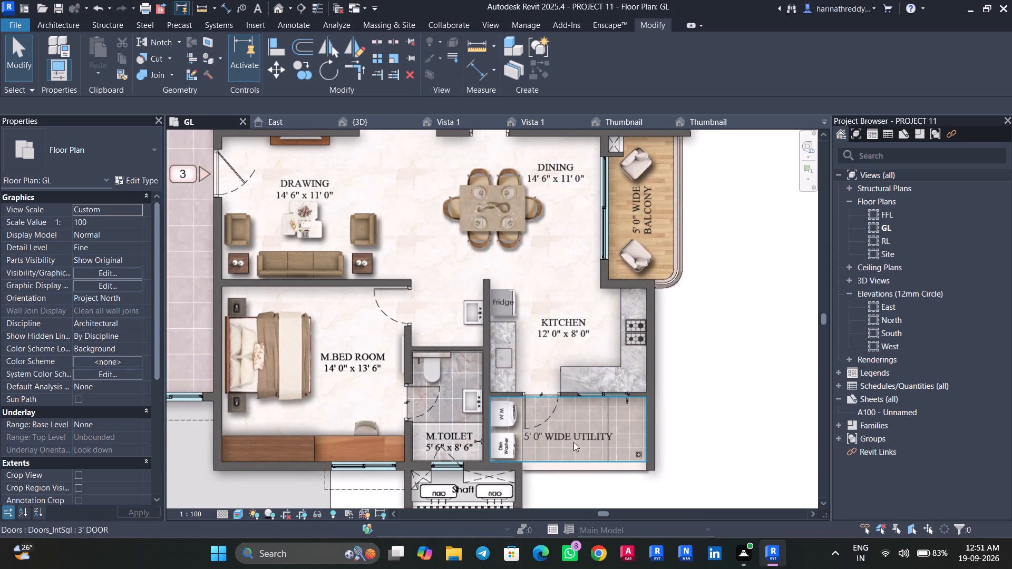
pyautogui.scroll(-3, 682, 414)
pyautogui.moveTo(694, 357); pyautogui.dragTo(692, 443, button='middle')
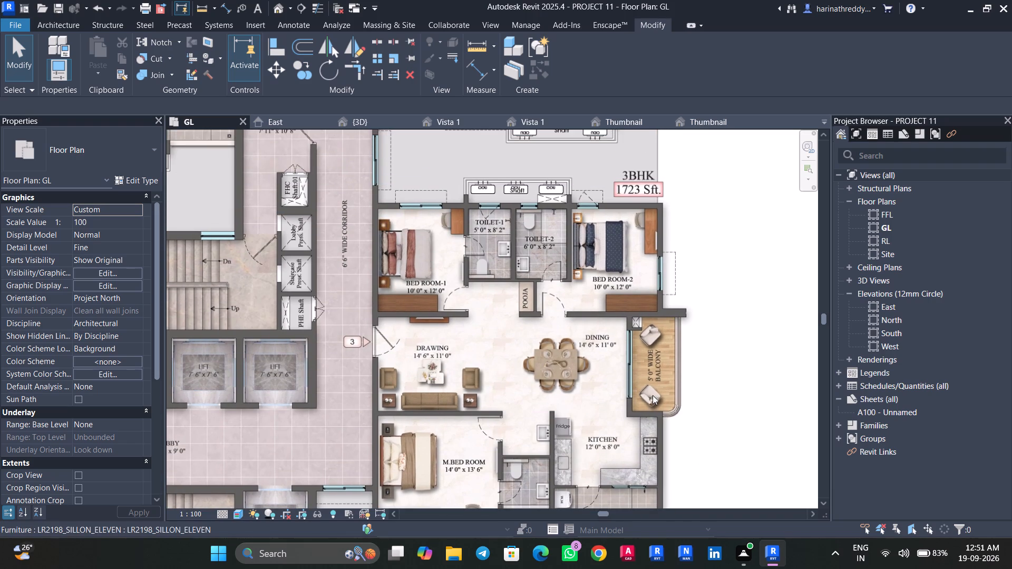
pyautogui.scroll(4, 650, 393)
pyautogui.press('Escape')
pyautogui.moveTo(741, 300); pyautogui.dragTo(741, 369, button='middle')
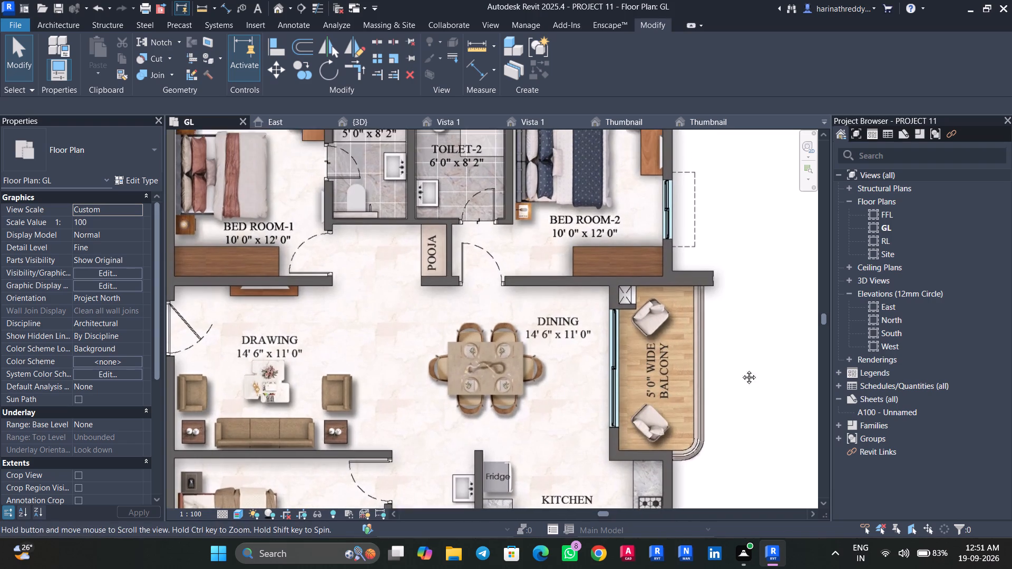
pyautogui.moveTo(741, 369); pyautogui.dragTo(741, 415, button='middle')
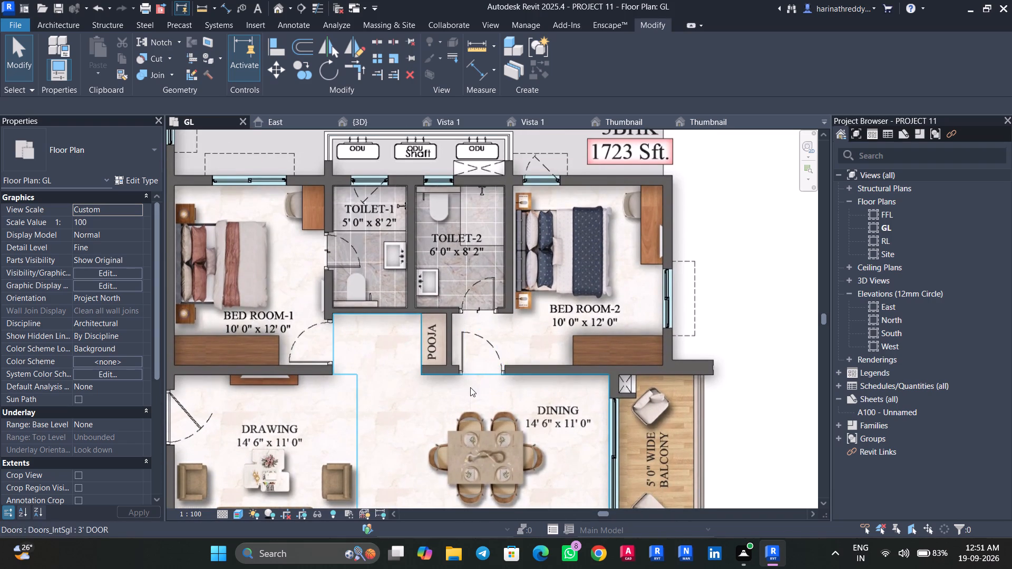
pyautogui.moveTo(424, 386); pyautogui.dragTo(534, 397, button='middle')
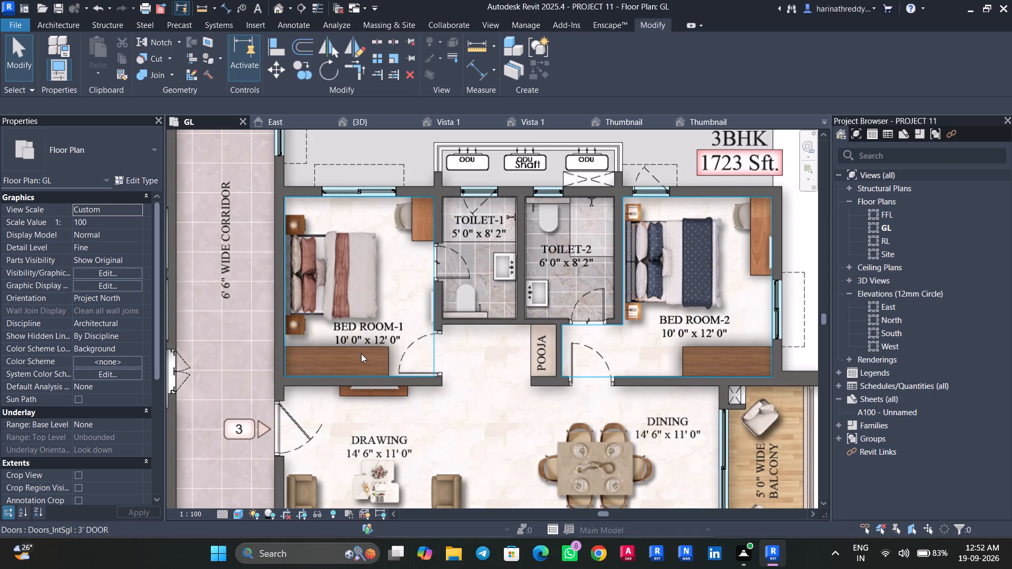
pyautogui.press('Tab')
pyautogui.press('Tab')
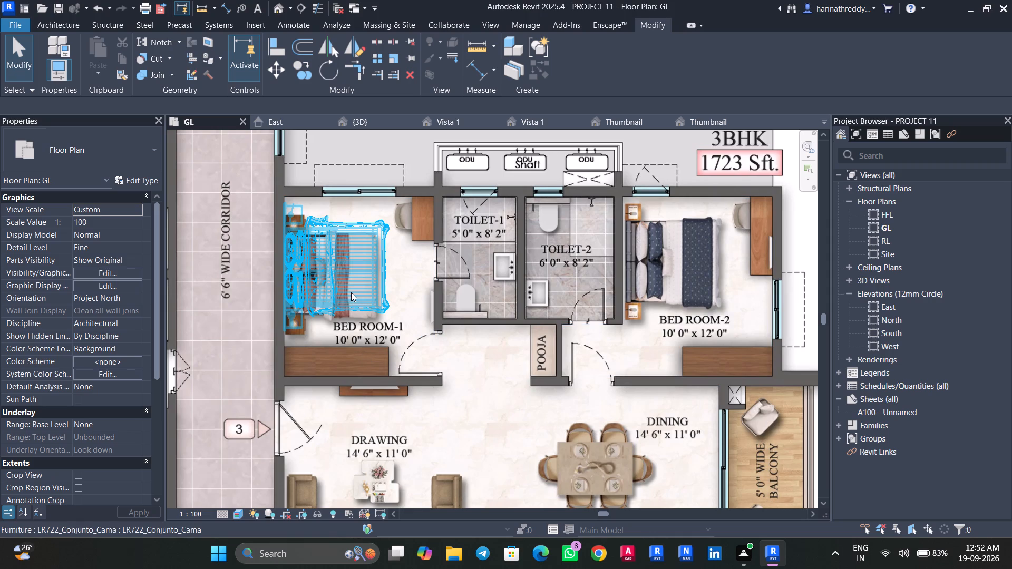
# Place an Escritorio_de_estudiante_de_600x740mm 600 x 460 x 740mm, rotated once, over BED ROOM-1's pictured desk, centred about 1' from the window wall.
pyautogui.scroll(5, 422, 221)
pyautogui.press('Tab')
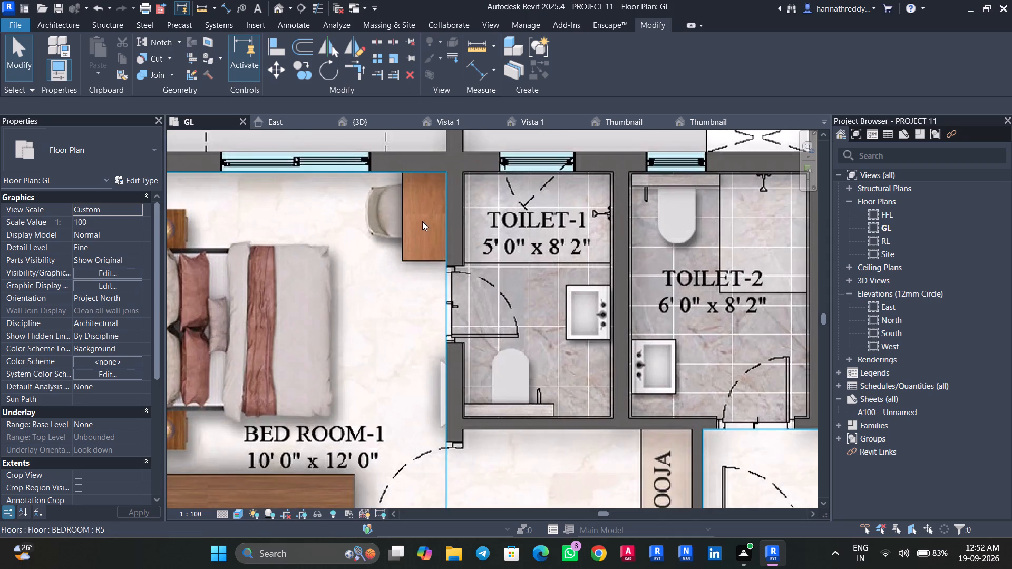
pyautogui.write('cm')
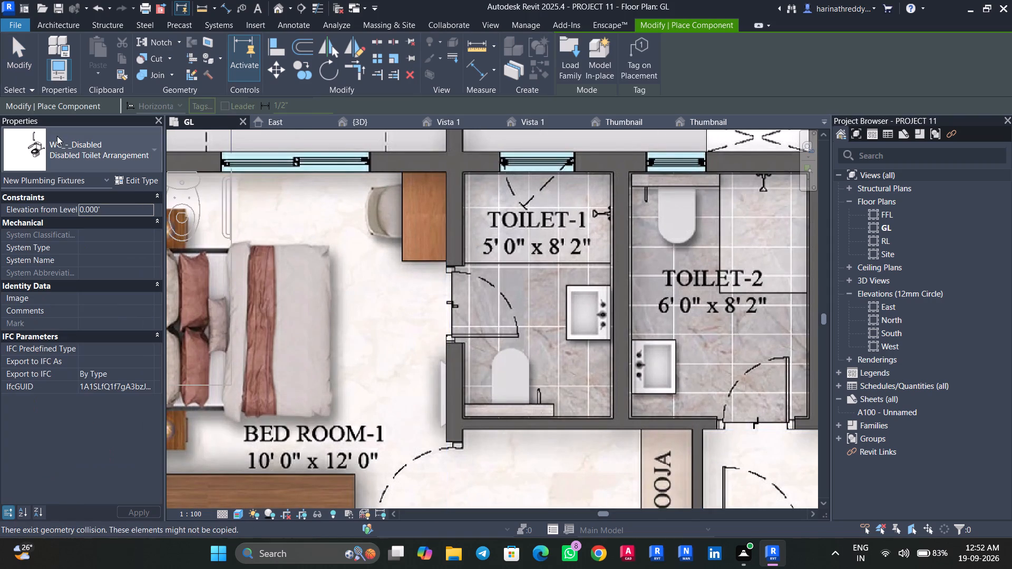
pyautogui.click(57, 136)
pyautogui.scroll(7, 73, 262)
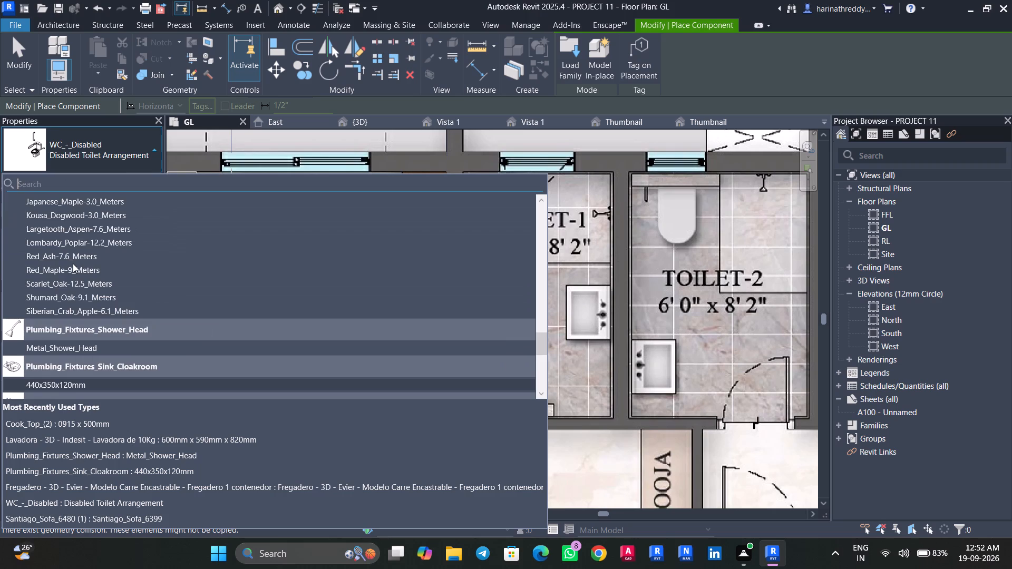
pyautogui.scroll(4, 73, 263)
pyautogui.scroll(-1, 73, 263)
pyautogui.scroll(6, 73, 263)
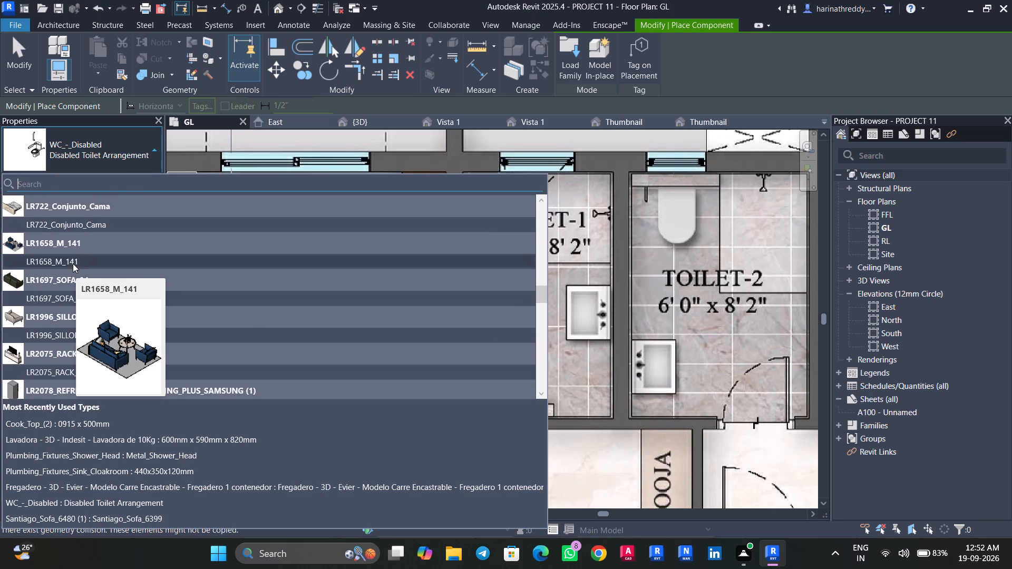
pyautogui.scroll(10, 73, 263)
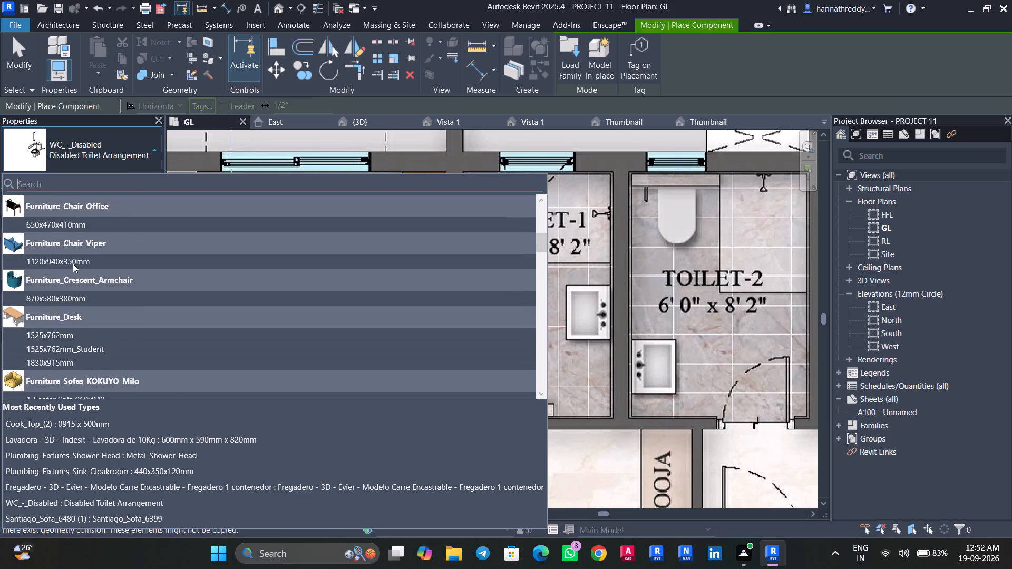
pyautogui.scroll(4, 48, 242)
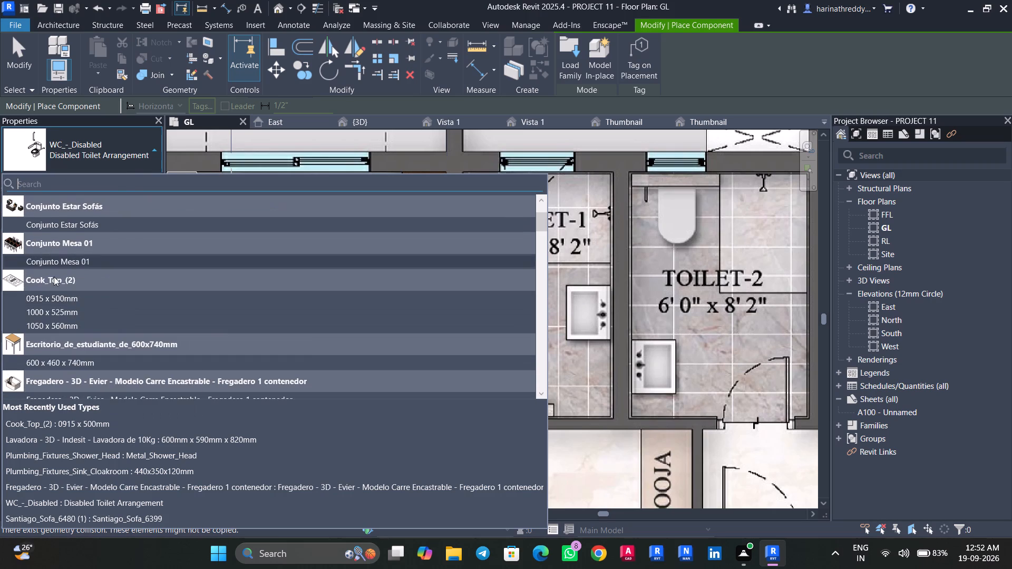
pyautogui.scroll(6, 62, 250)
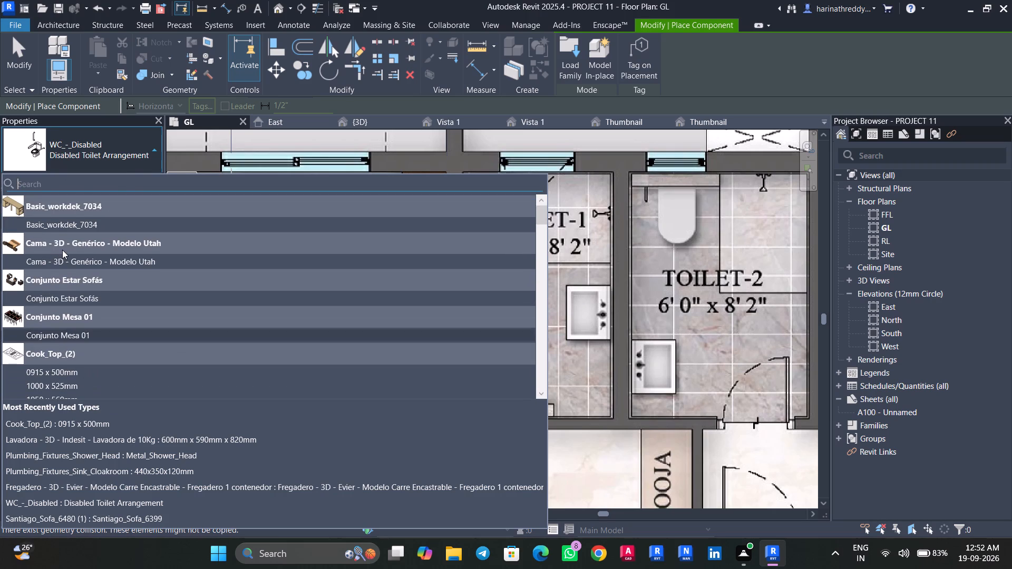
pyautogui.scroll(-8, 64, 263)
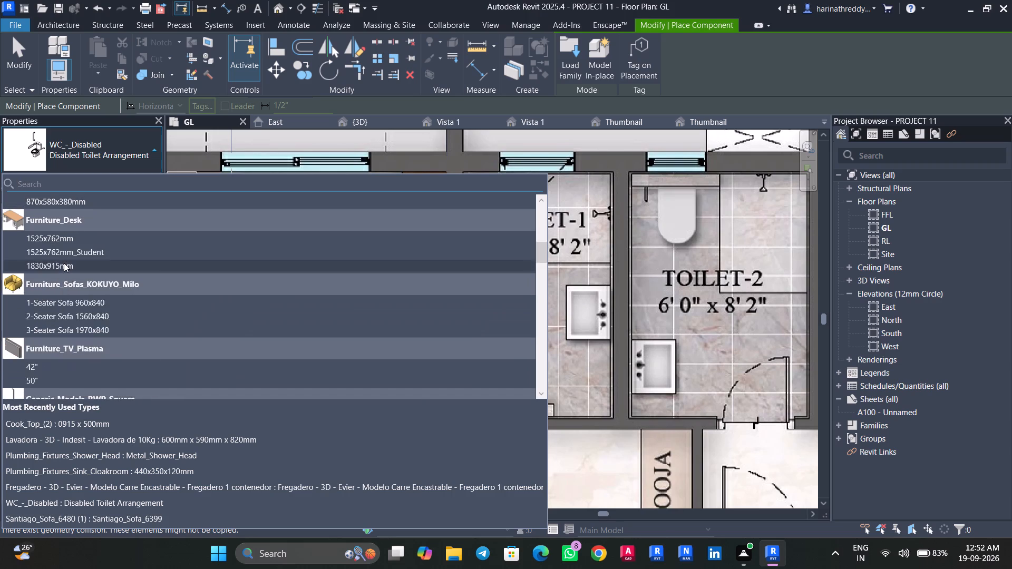
pyautogui.scroll(-8, 64, 263)
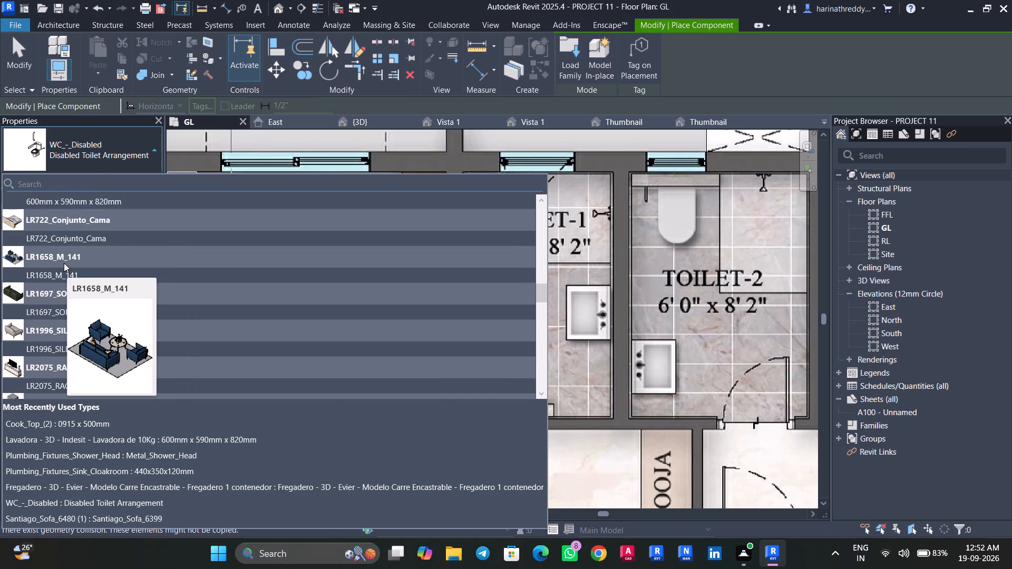
pyautogui.scroll(-6, 64, 263)
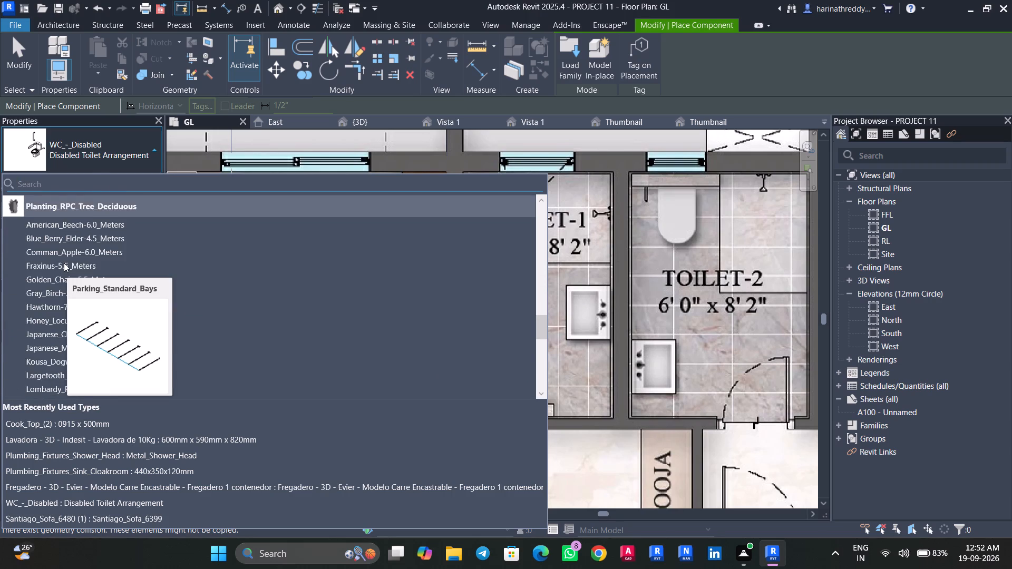
pyautogui.scroll(-13, 64, 263)
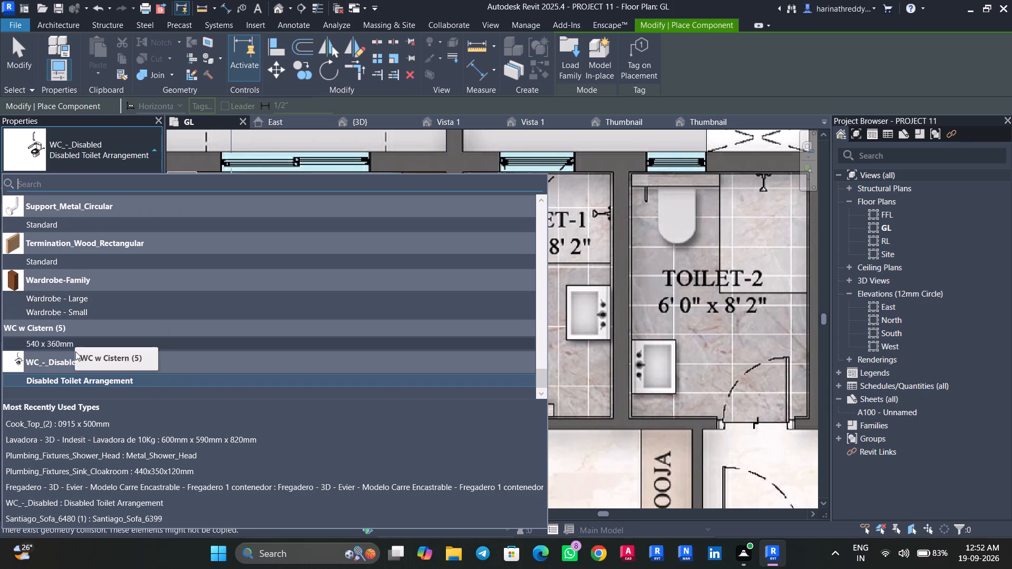
pyautogui.scroll(-3, 78, 330)
pyautogui.scroll(7, 109, 323)
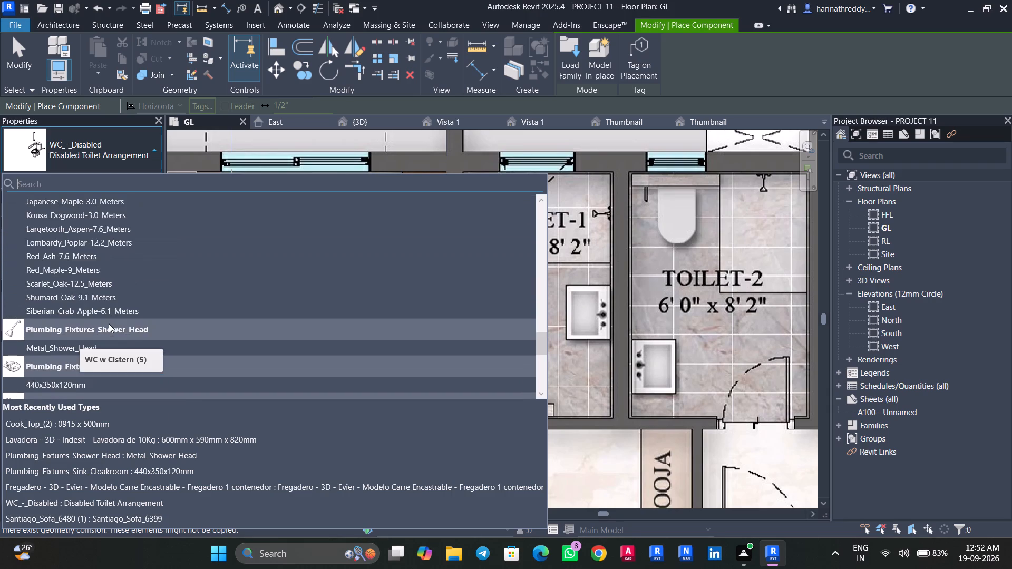
pyautogui.scroll(8, 109, 323)
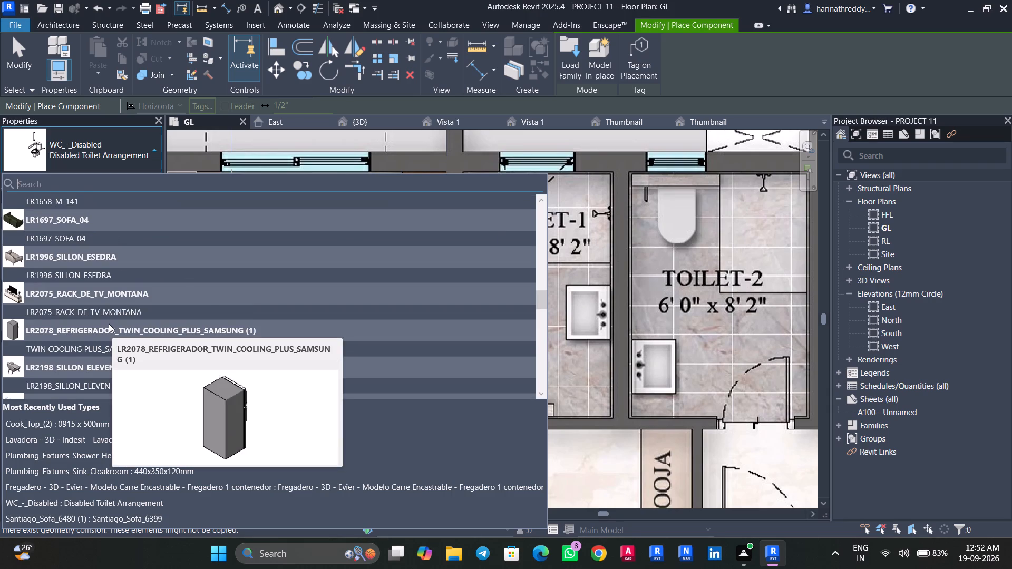
pyautogui.scroll(4, 109, 323)
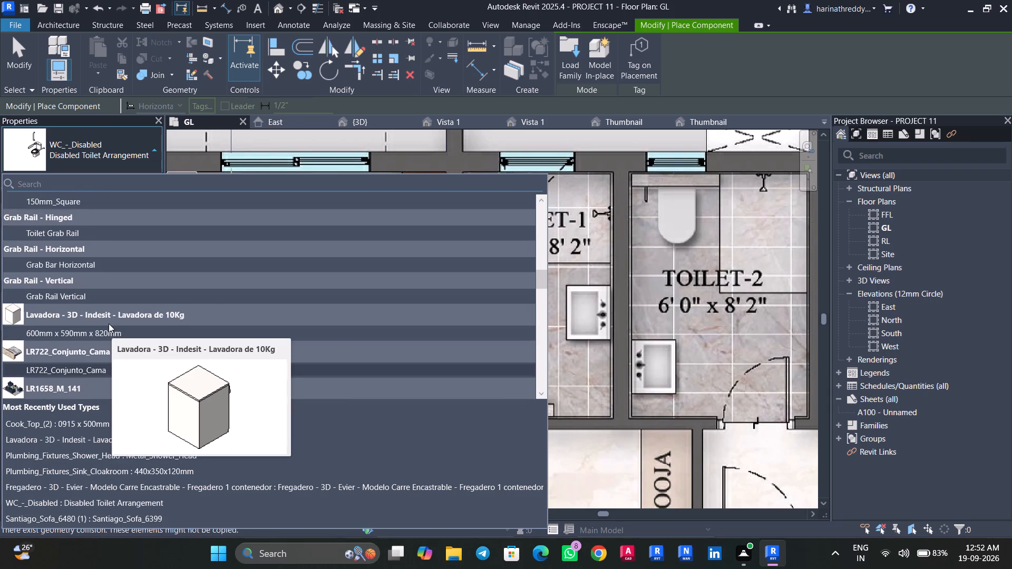
pyautogui.scroll(9, 109, 323)
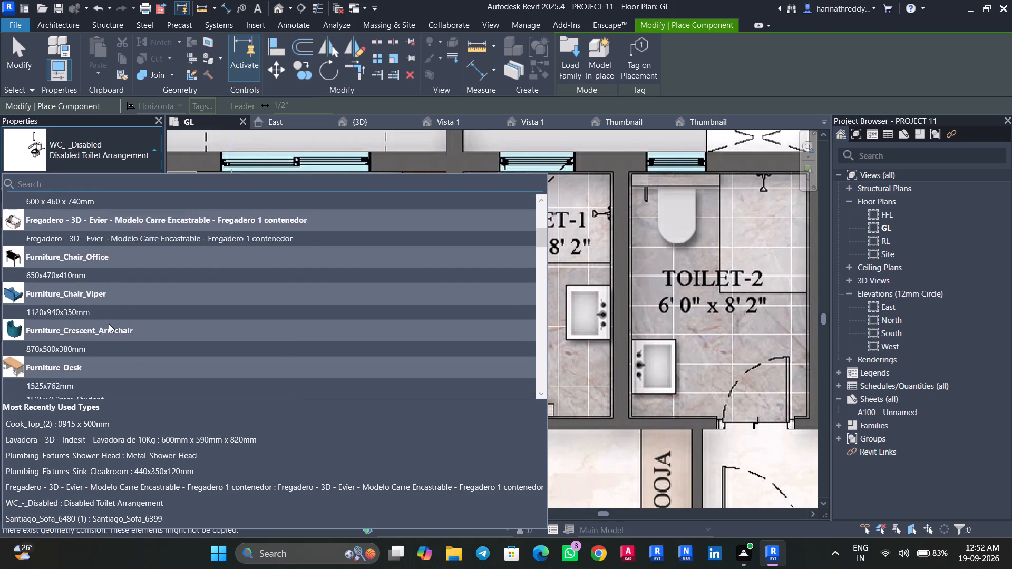
pyautogui.click(103, 250)
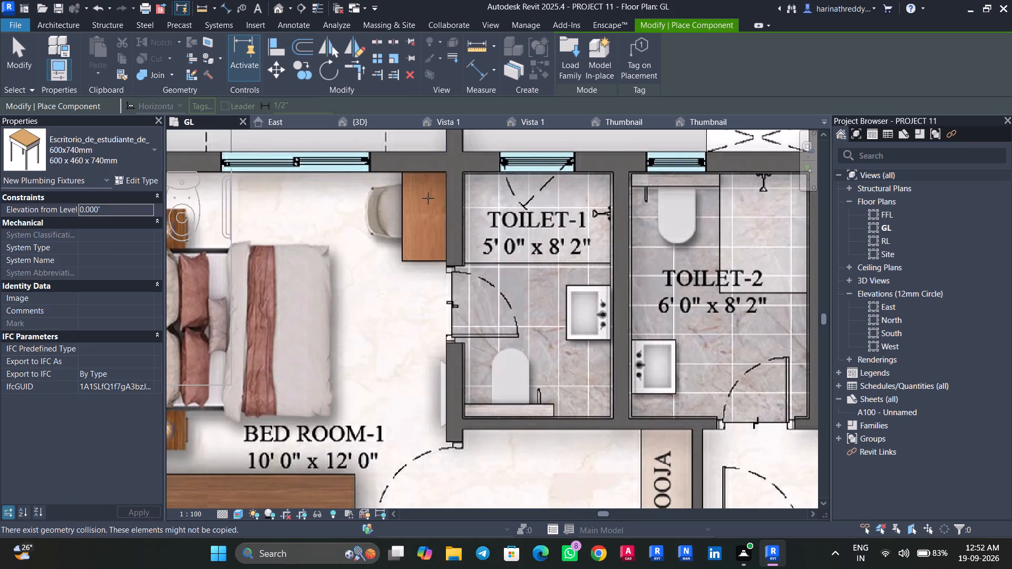
pyautogui.press('space')
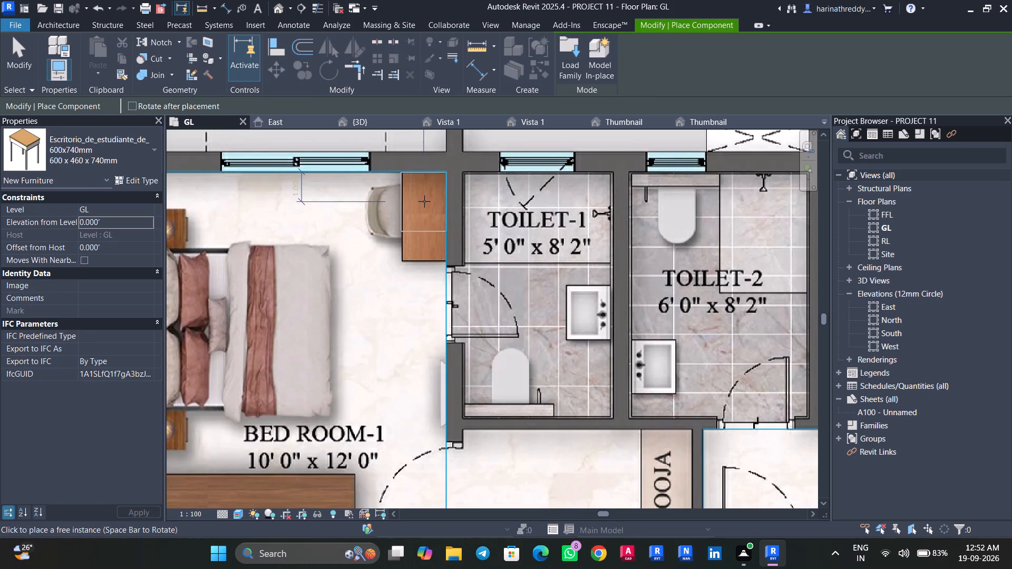
pyautogui.click(424, 202)
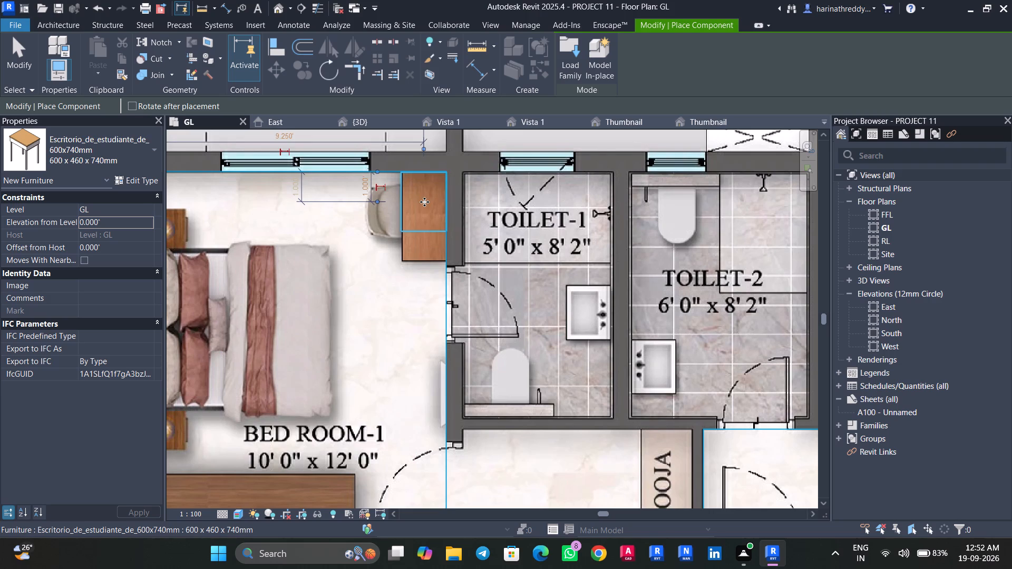
pyautogui.press('Escape')
pyautogui.press('Escape')
# Place a Furniture_Chair_Office 650x470x410mm, rotated once, over the pictured chair at the BED ROOM-1 desk, about 1.25' from the window wall.
pyautogui.write('cm')
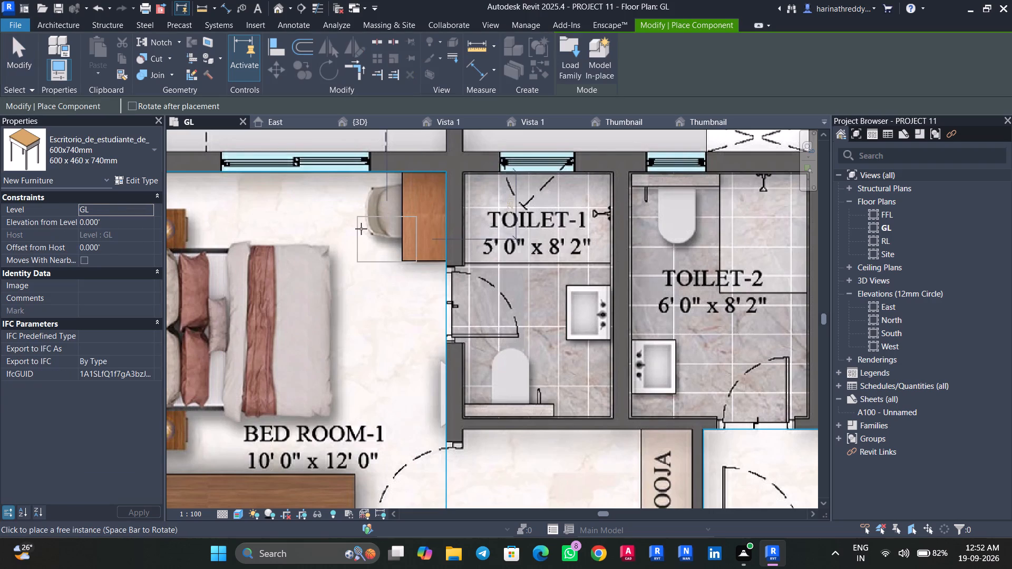
pyautogui.click(108, 149)
pyautogui.scroll(4, 72, 281)
pyautogui.scroll(-4, 73, 280)
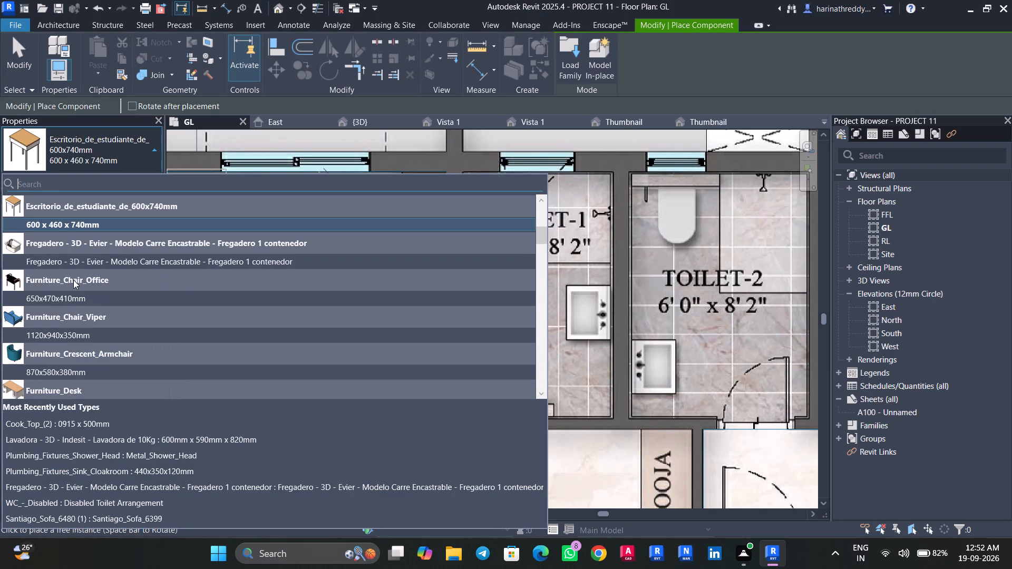
pyautogui.scroll(4, 71, 302)
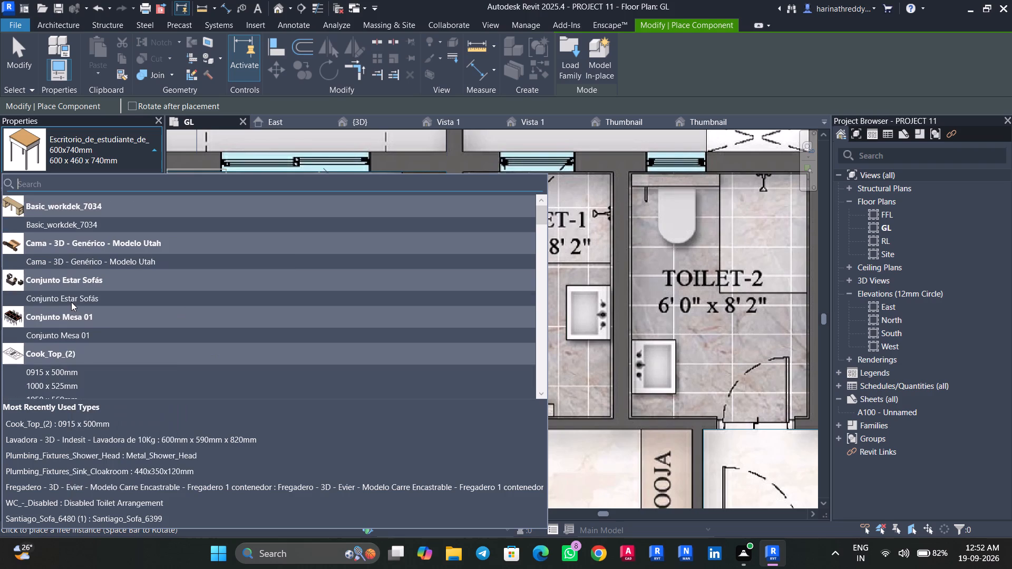
pyautogui.scroll(2, 71, 302)
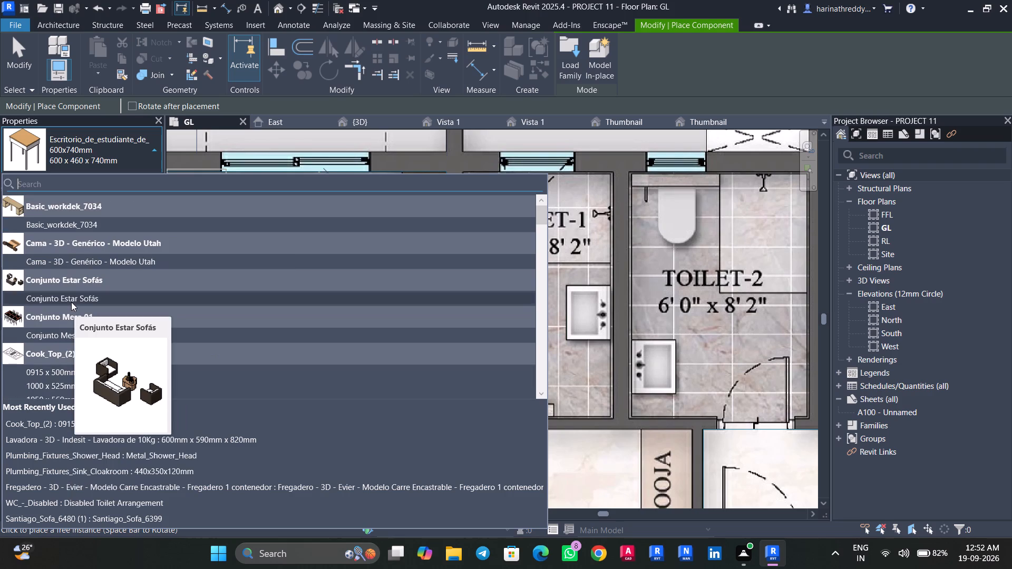
pyautogui.scroll(3, 71, 302)
pyautogui.scroll(-3, 70, 280)
pyautogui.click(57, 338)
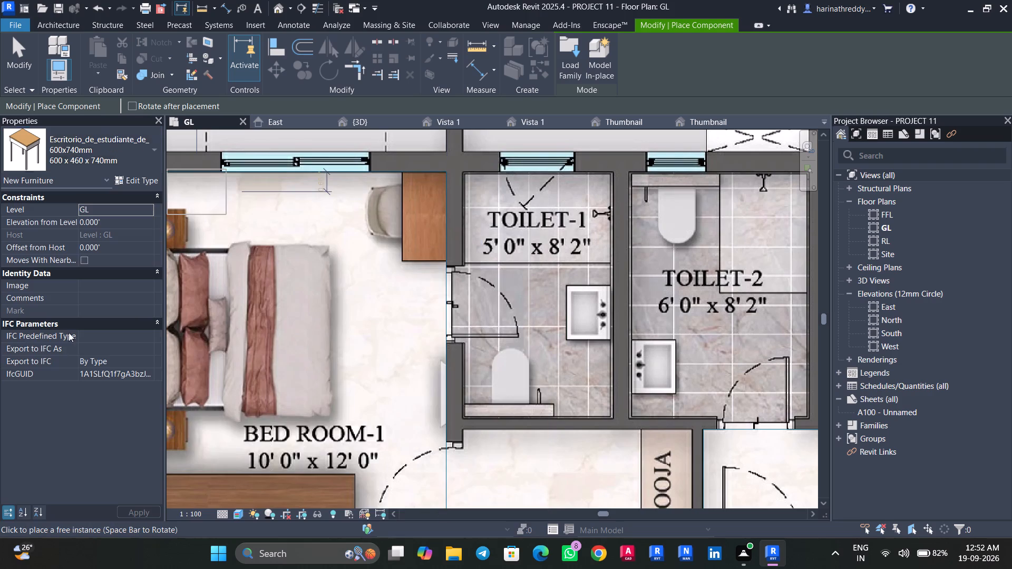
pyautogui.press('space')
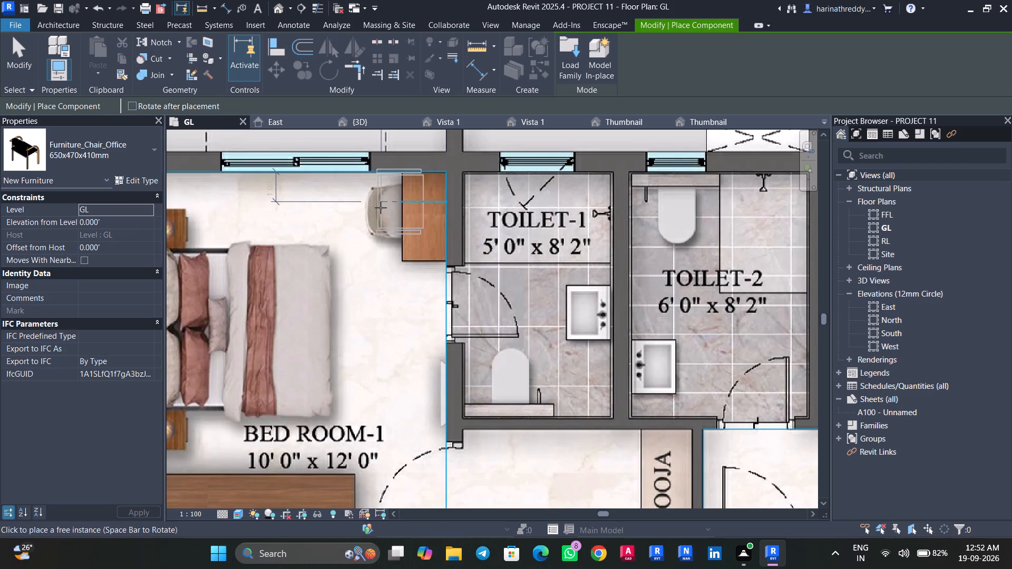
pyautogui.click(387, 209)
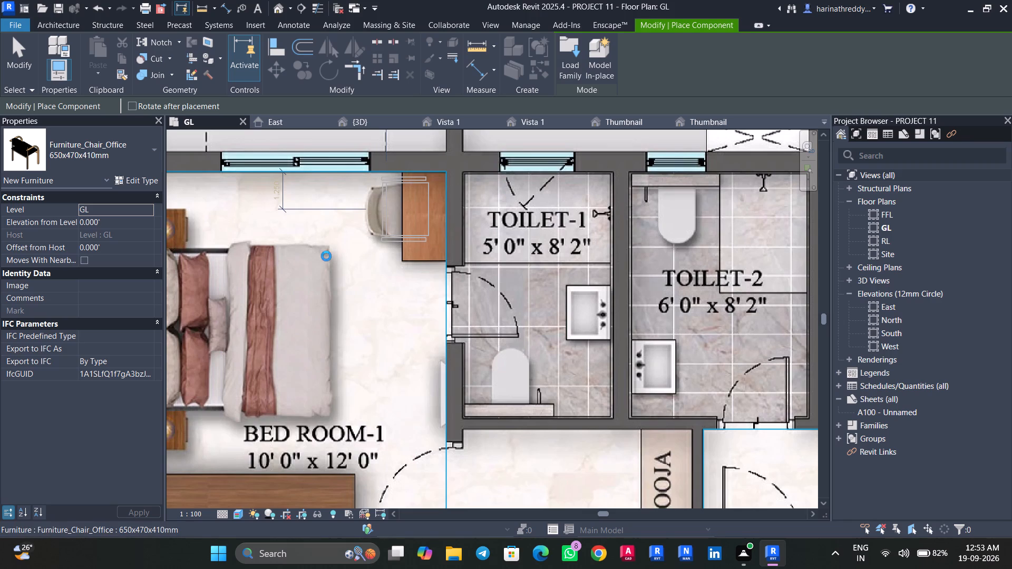
pyautogui.scroll(-6, 326, 256)
pyautogui.press('Escape')
pyautogui.press('Escape')
pyautogui.press('Escape')
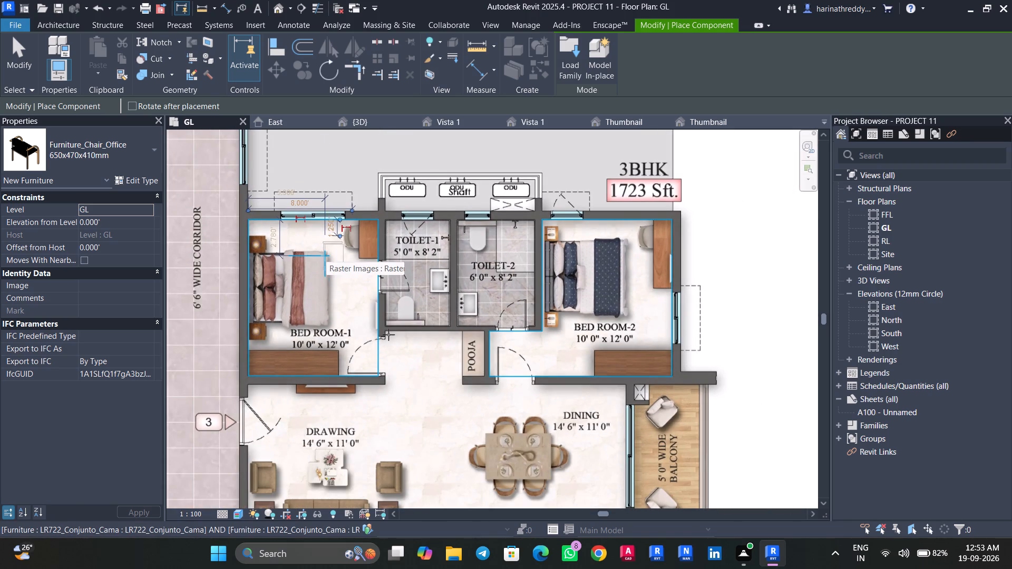
# Place a suite elevator closet, rotated lengthwise along the wall, over BED ROOM-1's pictured wardrobe in the 3BHK unit, starting at the corridor wall.
pyautogui.press('c')
pyautogui.press('m')
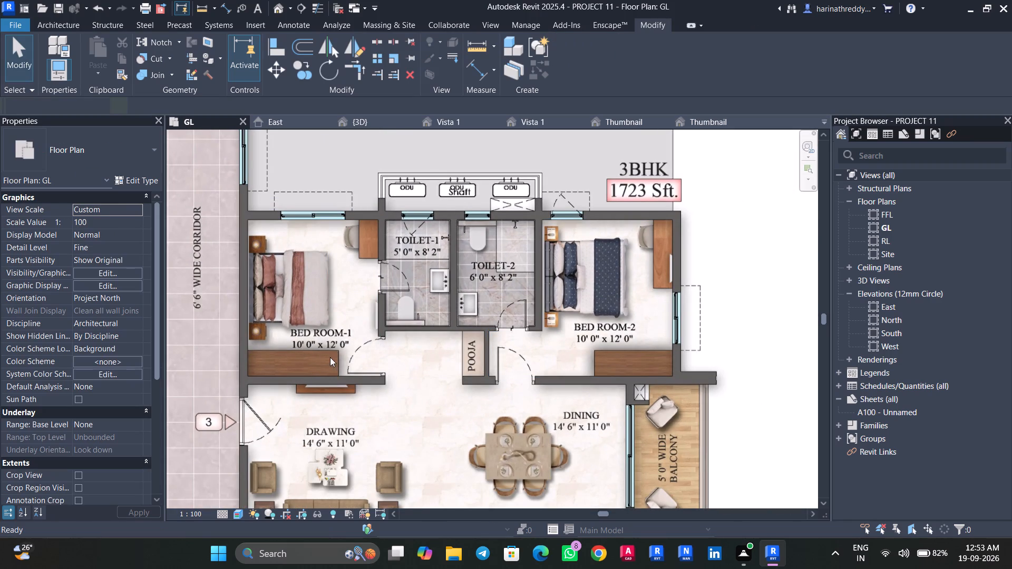
pyautogui.click(106, 164)
pyautogui.scroll(-9, 69, 302)
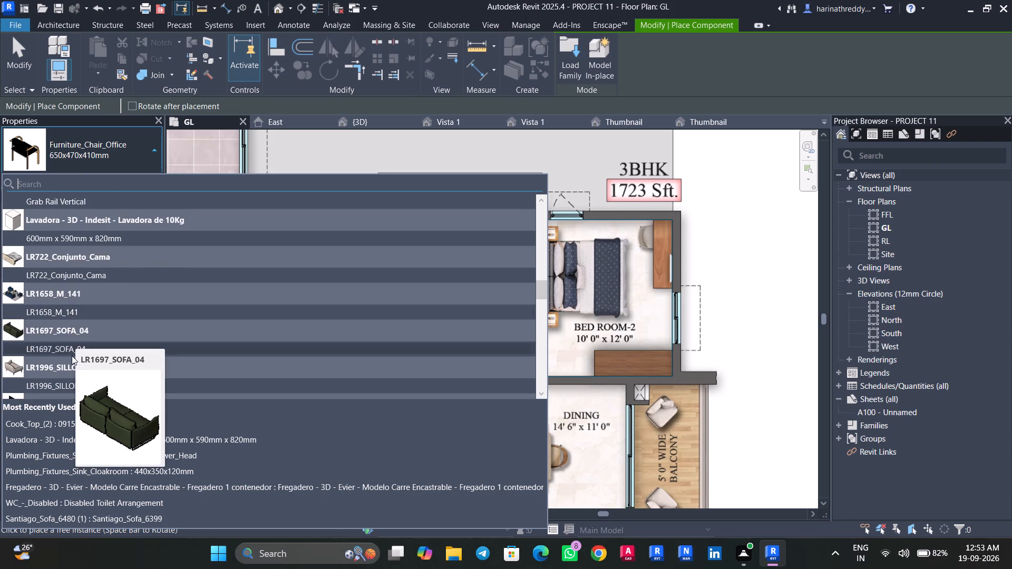
pyautogui.scroll(-13, 73, 356)
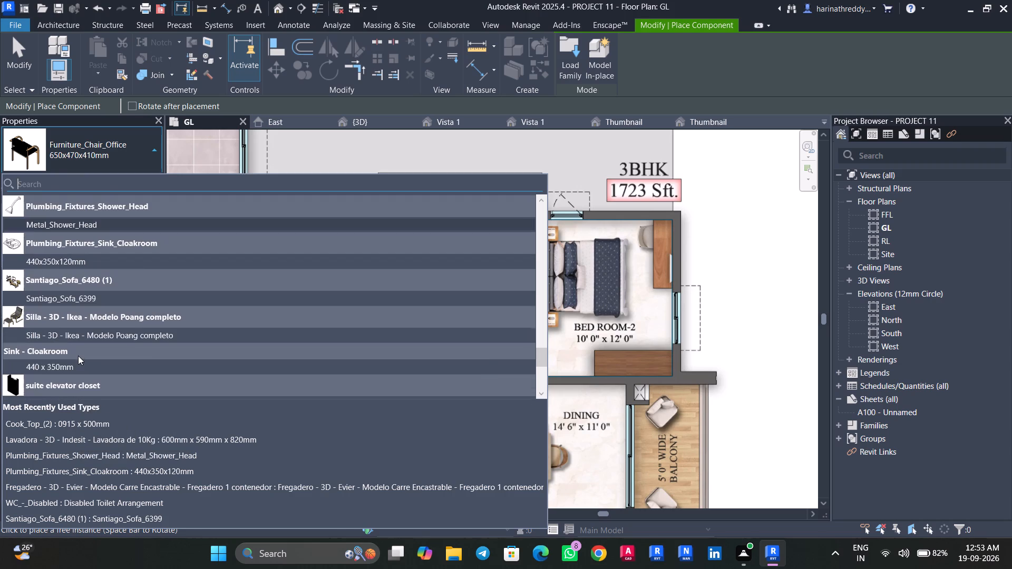
pyautogui.scroll(-2, 73, 386)
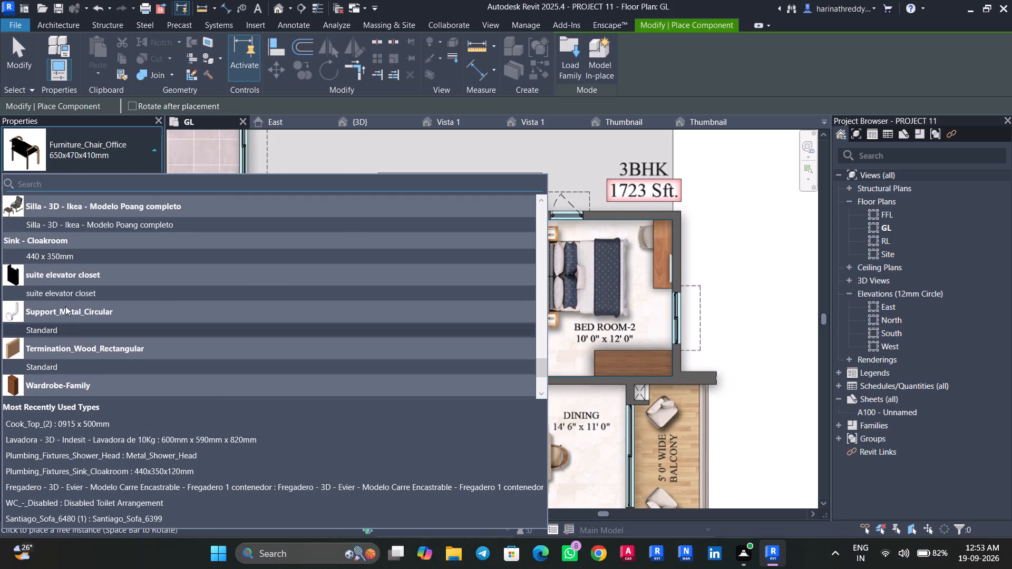
pyautogui.click(65, 292)
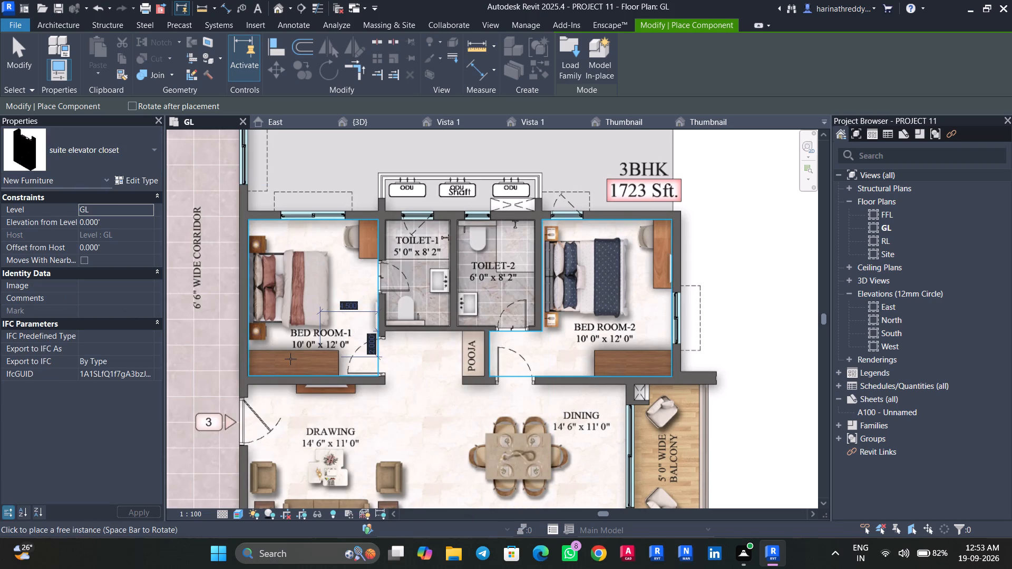
pyautogui.press('space')
pyautogui.press('space')
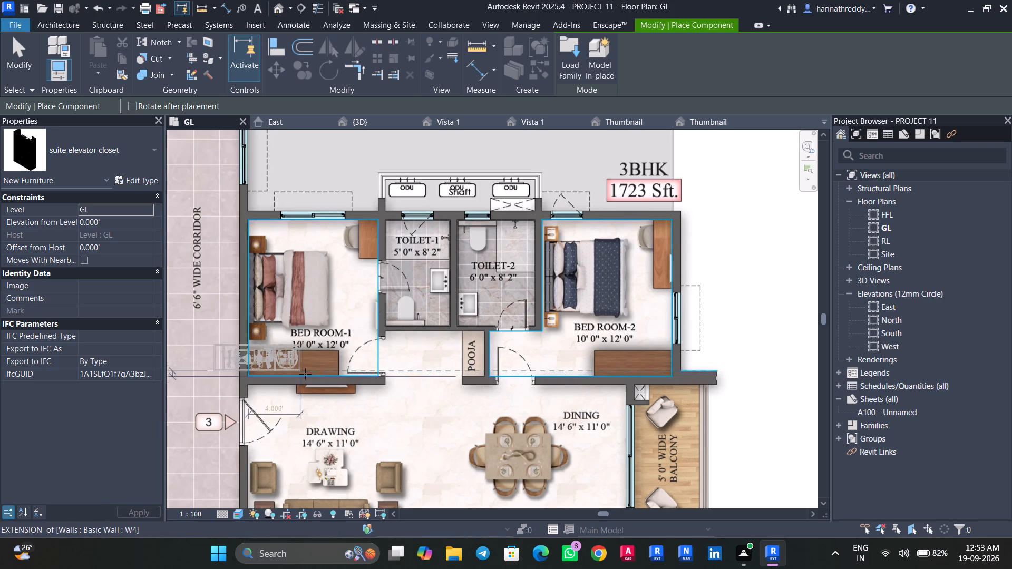
pyautogui.scroll(5, 320, 369)
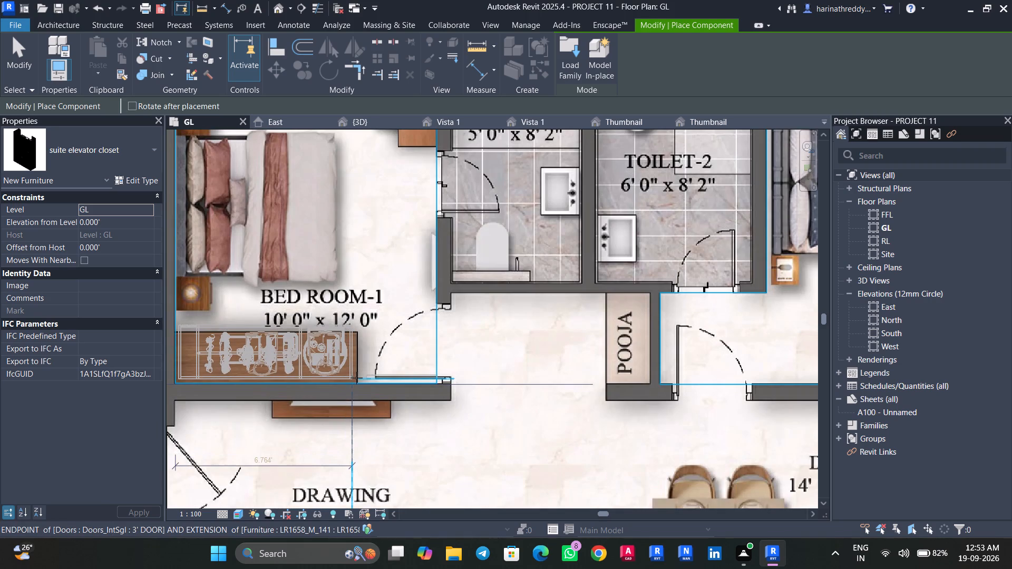
pyautogui.press('space')
pyautogui.press('space')
pyautogui.press('space')
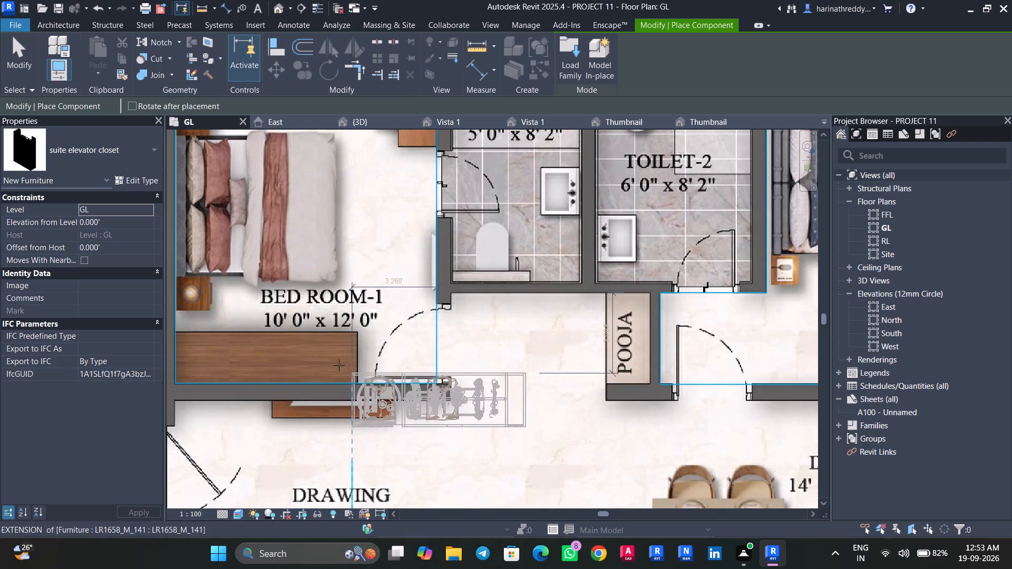
pyautogui.click(177, 329)
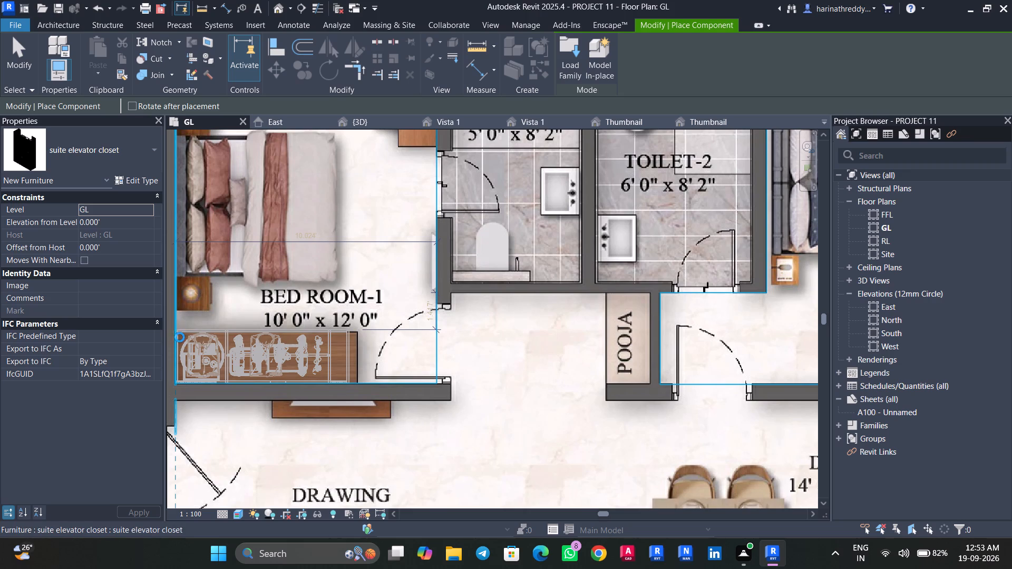
pyautogui.press('Escape')
pyautogui.press('Escape')
pyautogui.press('Escape')
pyautogui.press('Escape')
pyautogui.press('Escape')
# Examine the furnished apartments from above in the {3D} view, checking which rooms still lack furniture or fixtures.
pyautogui.click(361, 123)
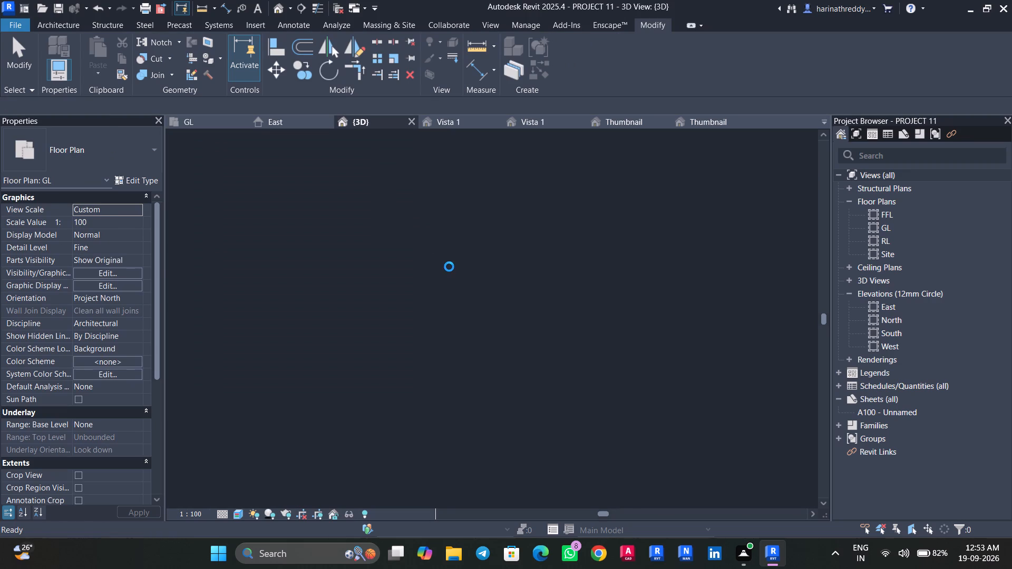
pyautogui.scroll(-4, 628, 335)
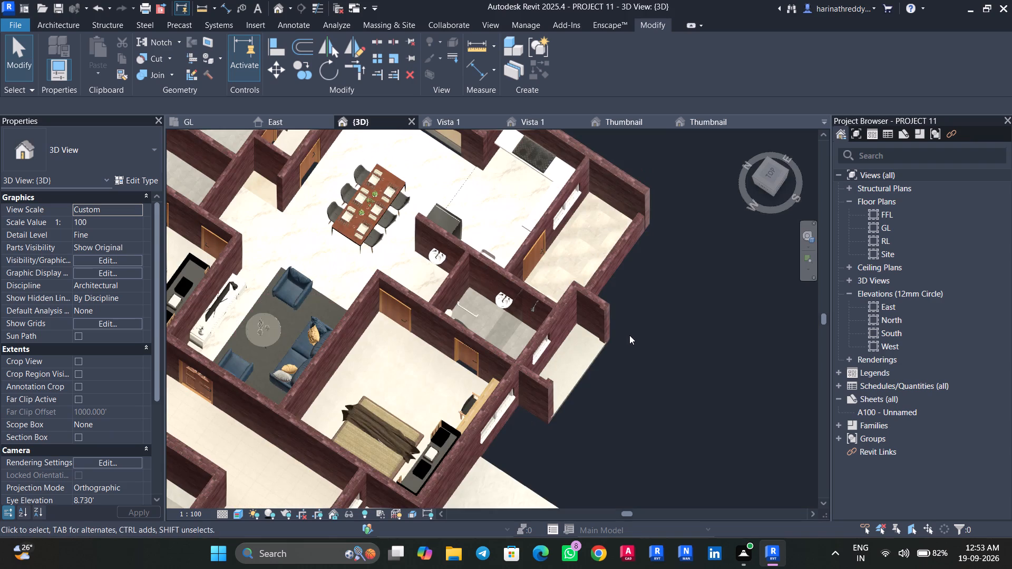
pyautogui.scroll(-1, 632, 323)
pyautogui.scroll(8, 215, 278)
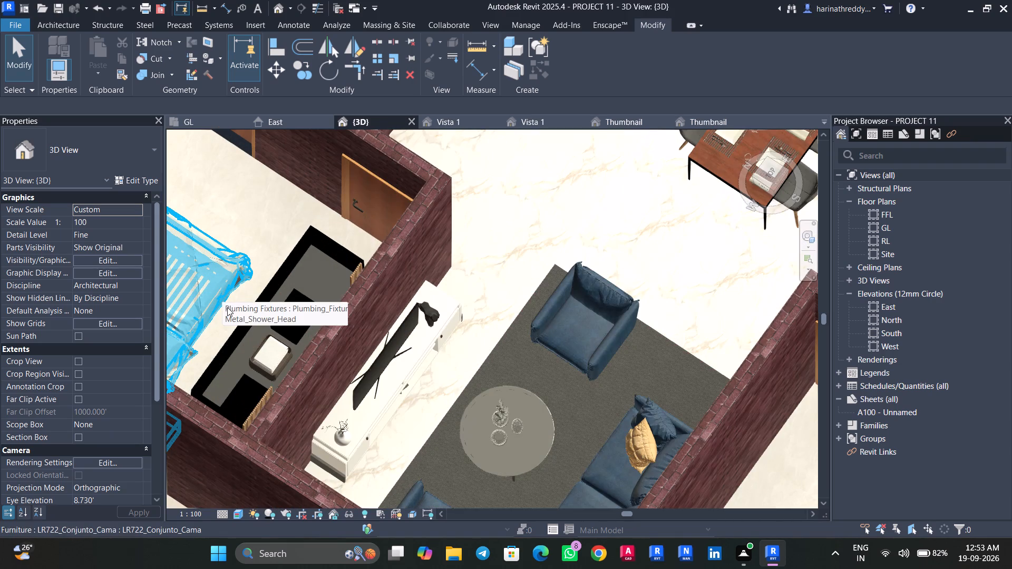
pyautogui.scroll(-3, 227, 307)
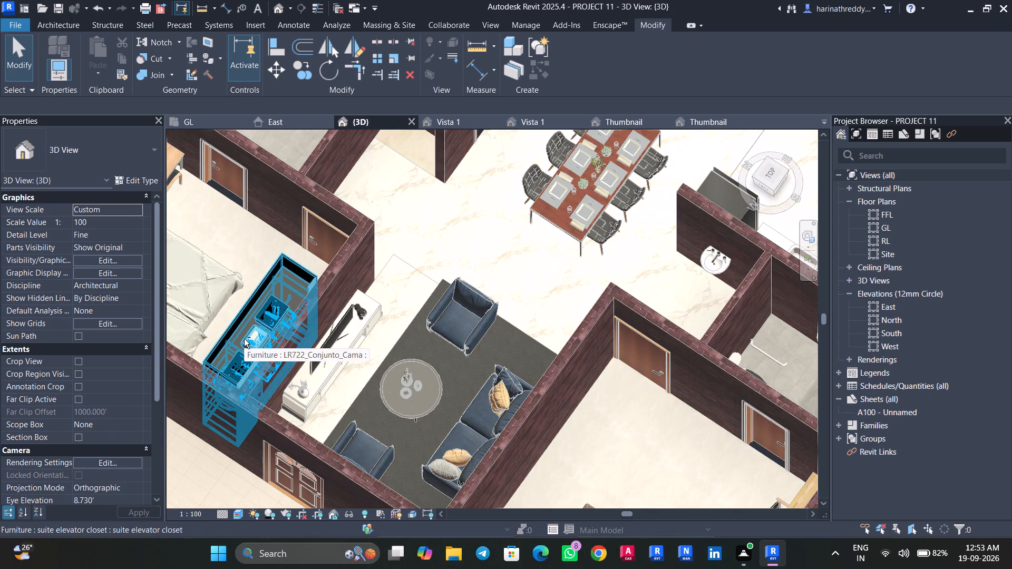
pyautogui.keyDown('shift'); pyautogui.moveTo(244, 339); pyautogui.dragTo(317, 335, button='middle'); pyautogui.keyUp('shift')
pyautogui.scroll(-20, 319, 334)
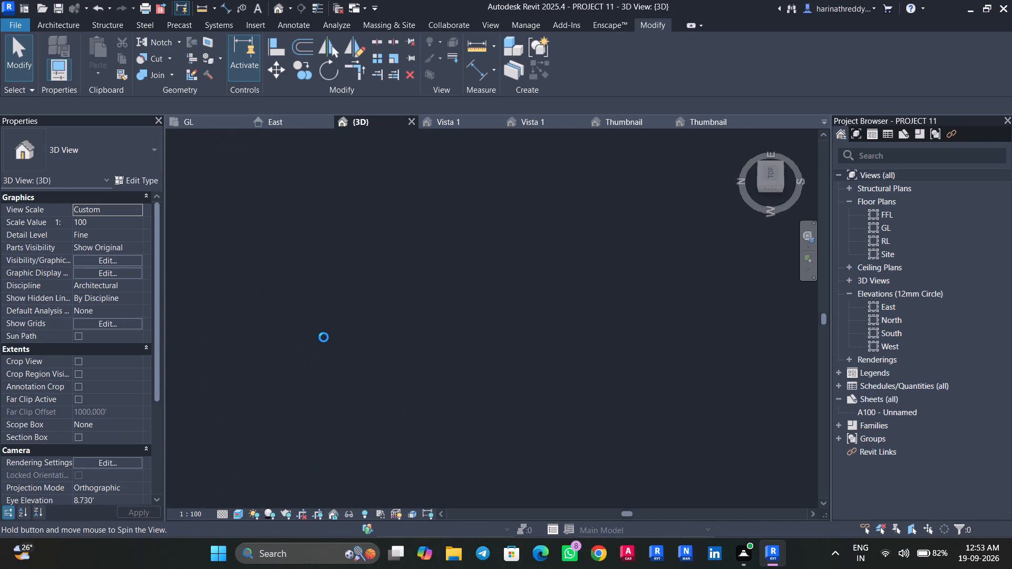
pyautogui.scroll(-9, 324, 337)
pyautogui.scroll(3, 332, 364)
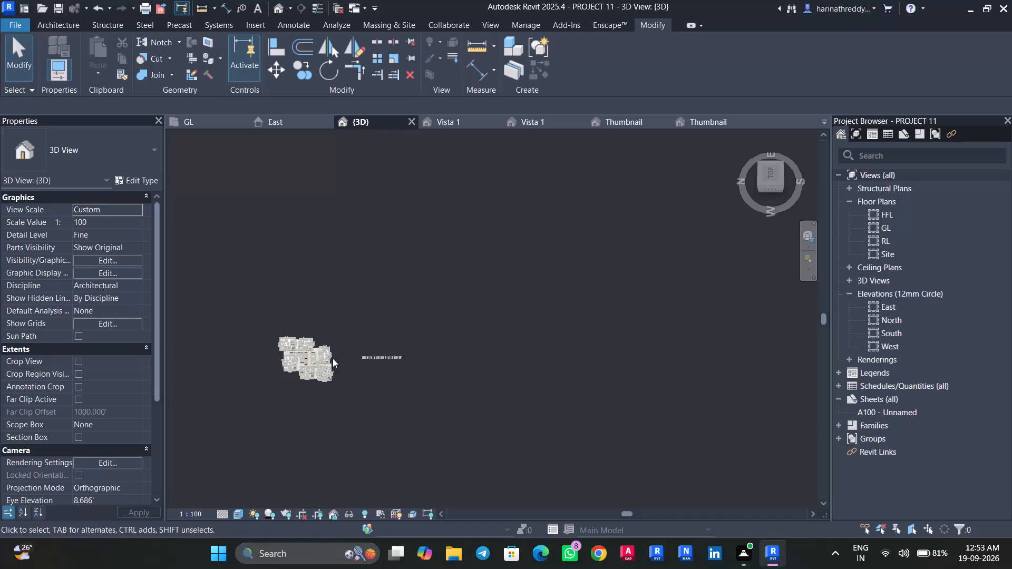
pyautogui.scroll(11, 333, 358)
pyautogui.scroll(5, 264, 372)
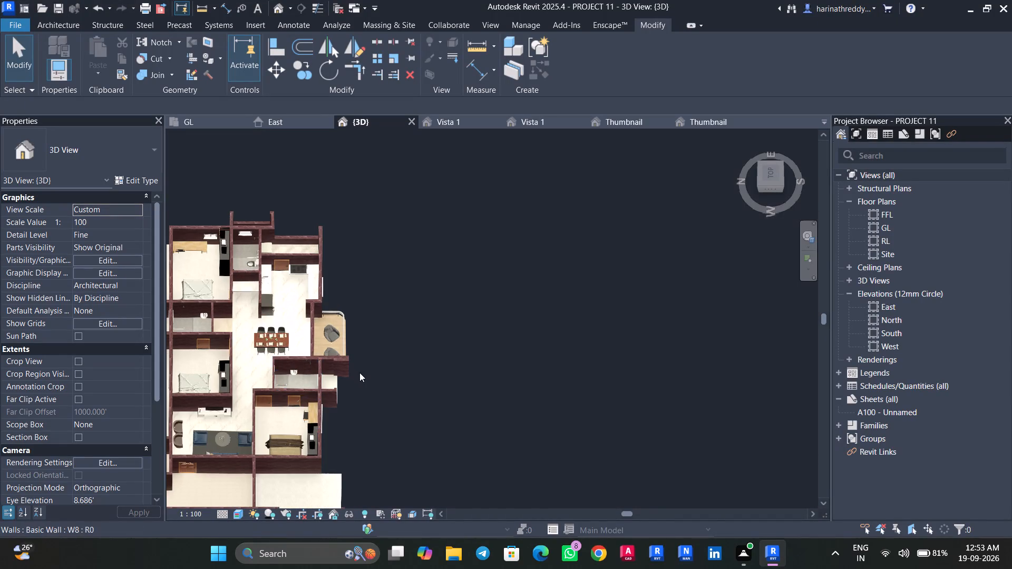
pyautogui.moveTo(404, 397); pyautogui.dragTo(569, 133, button='middle')
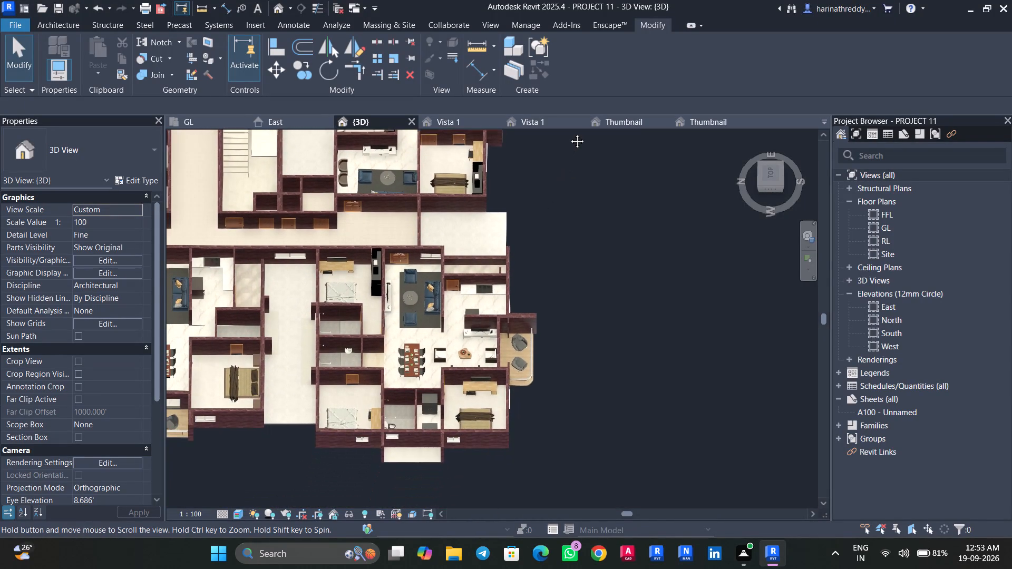
pyautogui.moveTo(569, 133); pyautogui.dragTo(632, 182, button='middle')
pyautogui.scroll(-8, 625, 220)
pyautogui.moveTo(632, 219); pyautogui.dragTo(630, 255, button='middle')
pyautogui.scroll(1, 630, 255)
pyautogui.scroll(10, 473, 315)
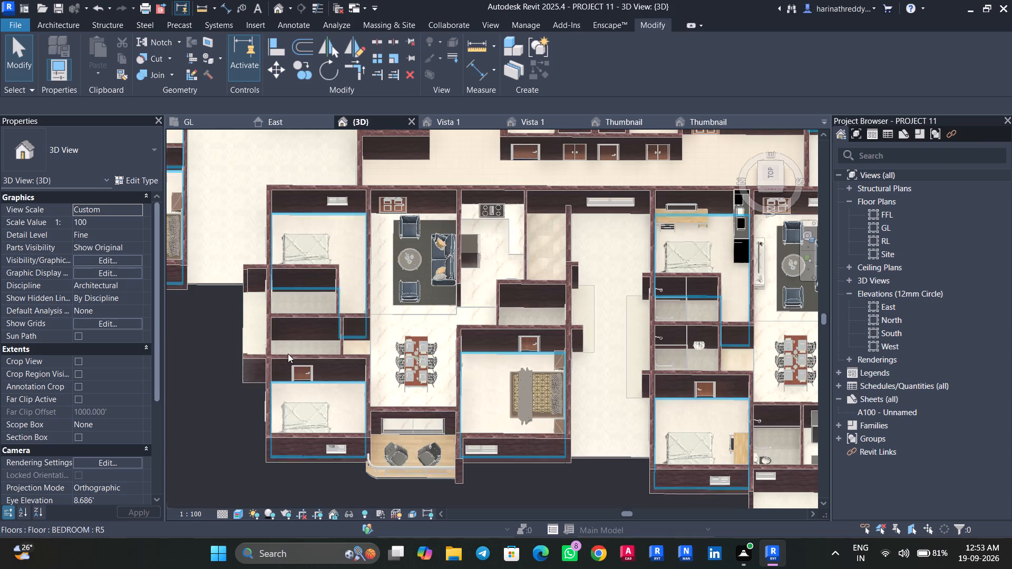
pyautogui.moveTo(226, 420); pyautogui.dragTo(102, 416, button='middle')
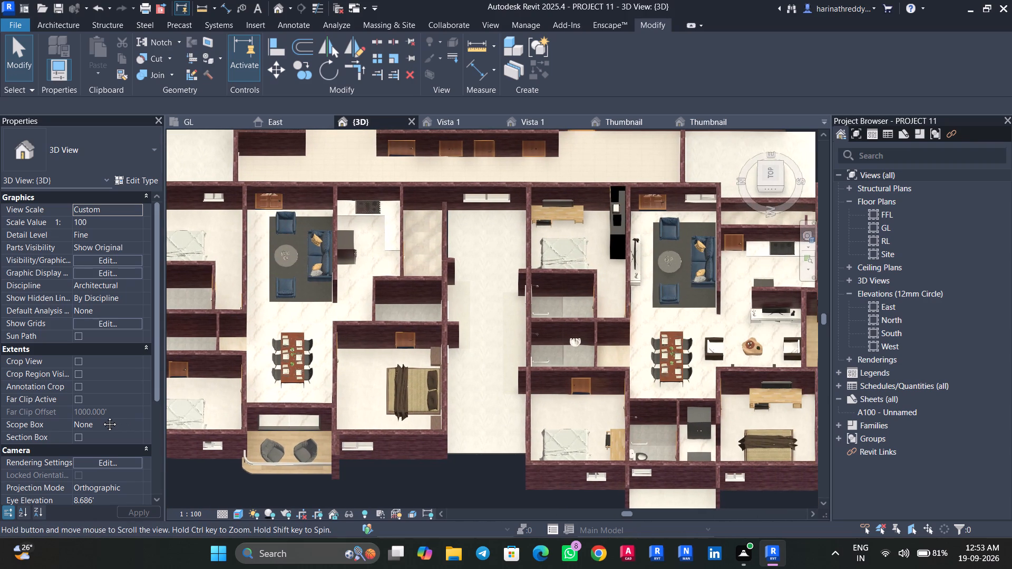
pyautogui.moveTo(102, 416); pyautogui.dragTo(101, 416, button='middle')
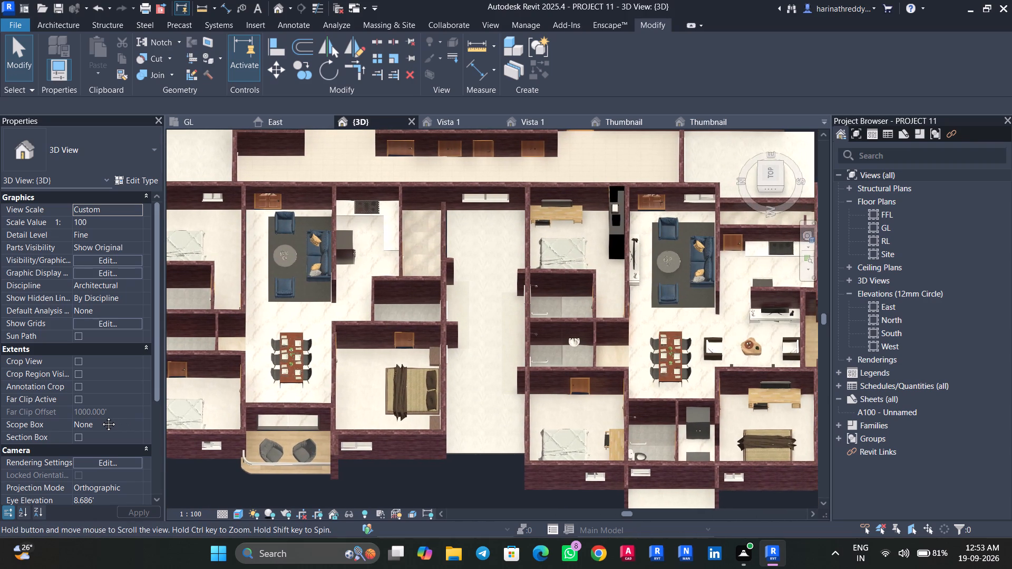
pyautogui.moveTo(101, 416); pyautogui.dragTo(256, 427, button='middle')
pyautogui.scroll(1, 256, 428)
pyautogui.scroll(-9, 254, 426)
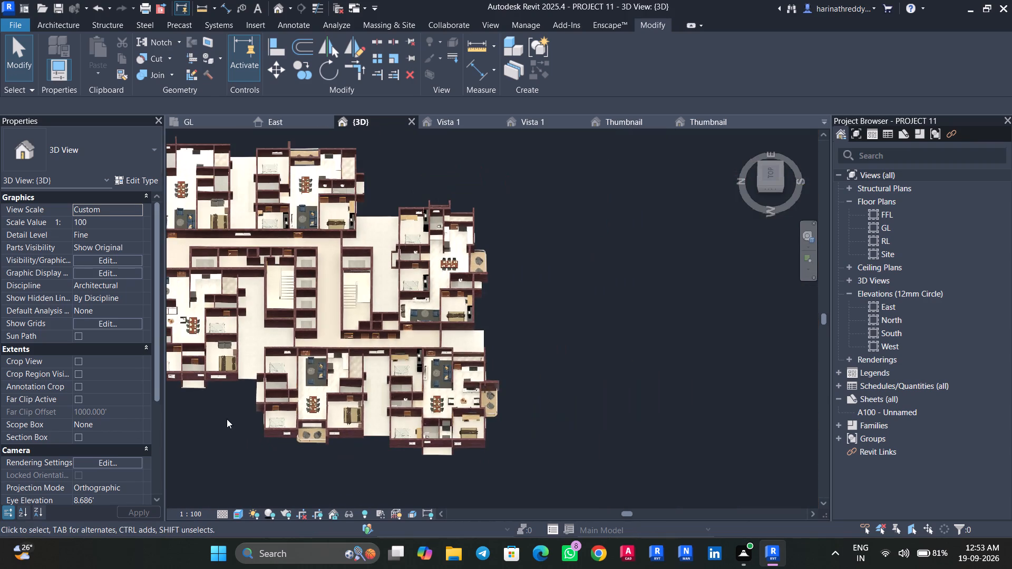
pyautogui.moveTo(226, 423); pyautogui.dragTo(274, 423, button='middle')
pyautogui.scroll(1, 274, 423)
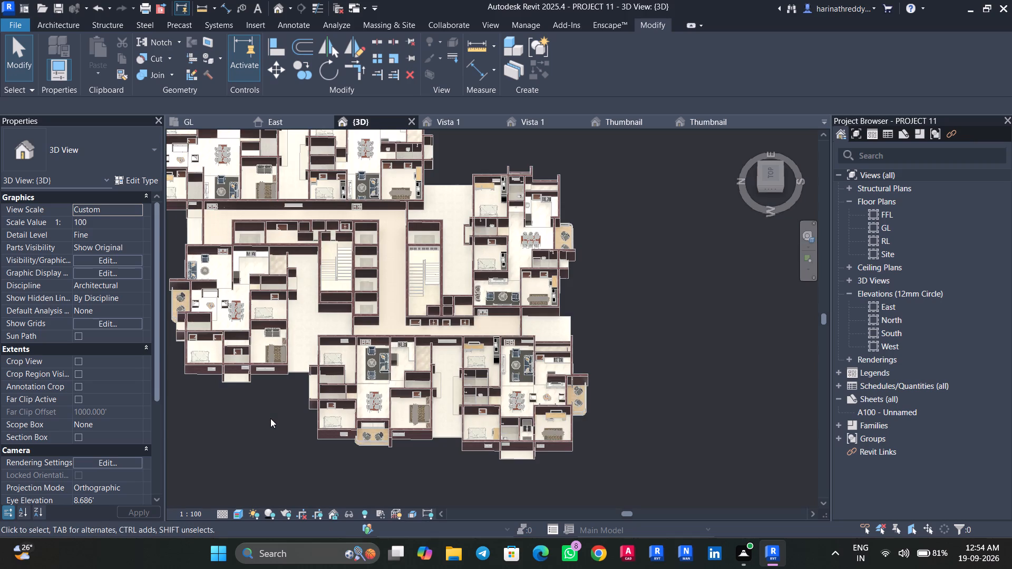
# Inspect the furnished building from an angled 3D view, ending with the placed closet in BED ROOM-1 of the 3BHK unit.
pyautogui.keyDown('shift'); pyautogui.moveTo(658, 459); pyautogui.dragTo(618, 417, button='middle'); pyautogui.keyUp('shift')
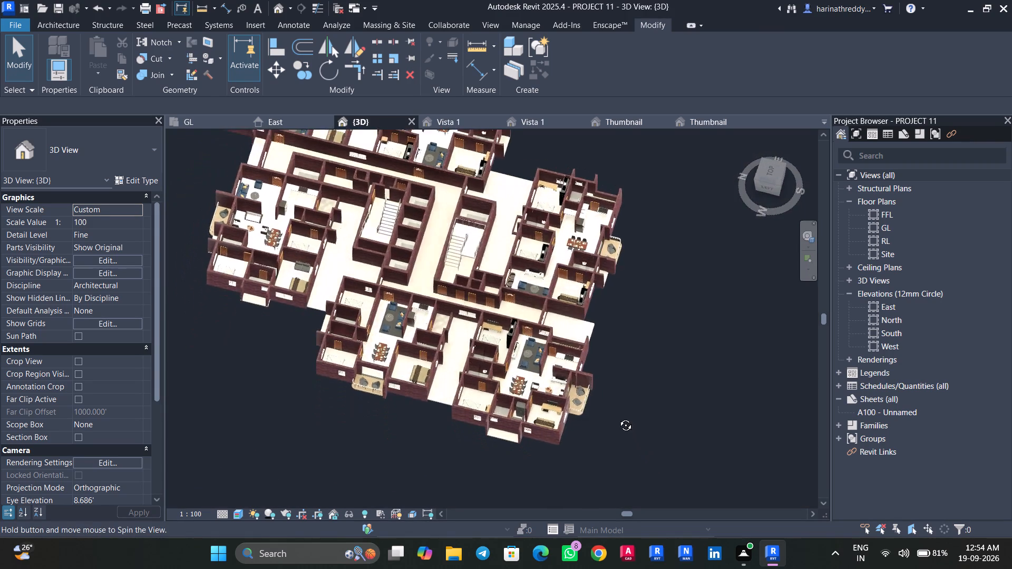
pyautogui.keyDown('shift'); pyautogui.moveTo(618, 417); pyautogui.dragTo(600, 391, button='middle'); pyautogui.keyUp('shift')
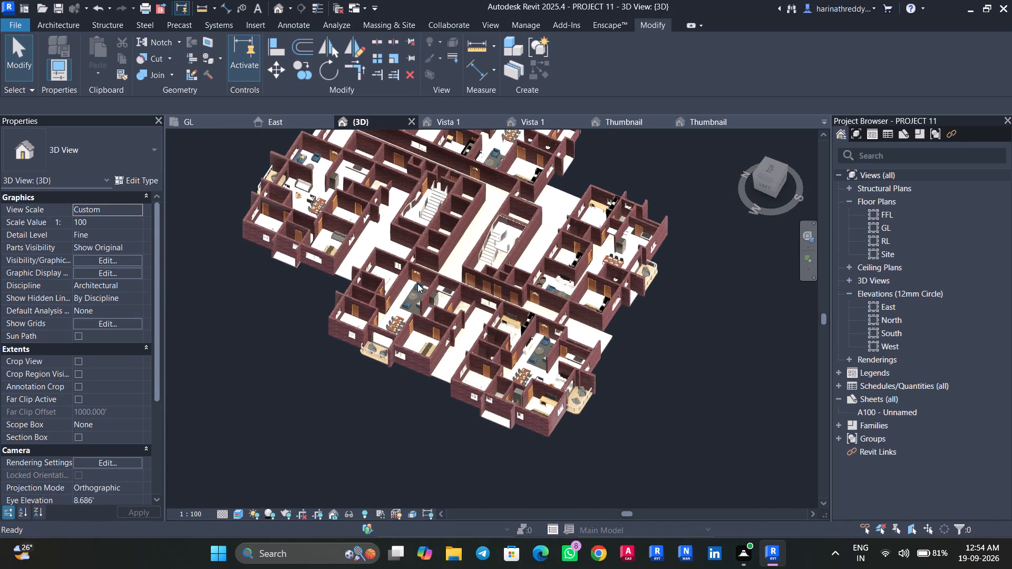
pyautogui.scroll(6, 436, 299)
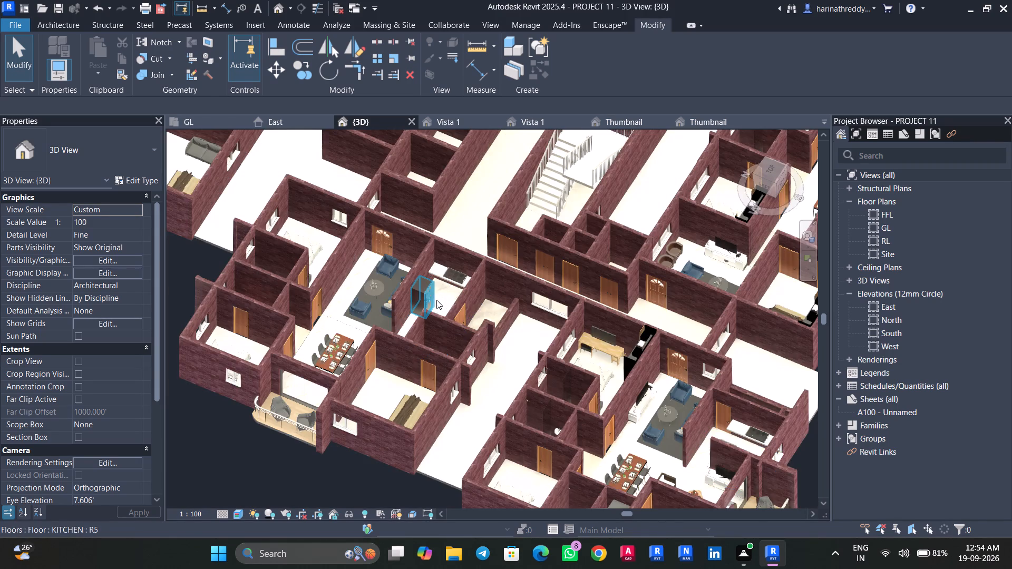
pyautogui.scroll(4, 436, 300)
pyautogui.scroll(-5, 313, 354)
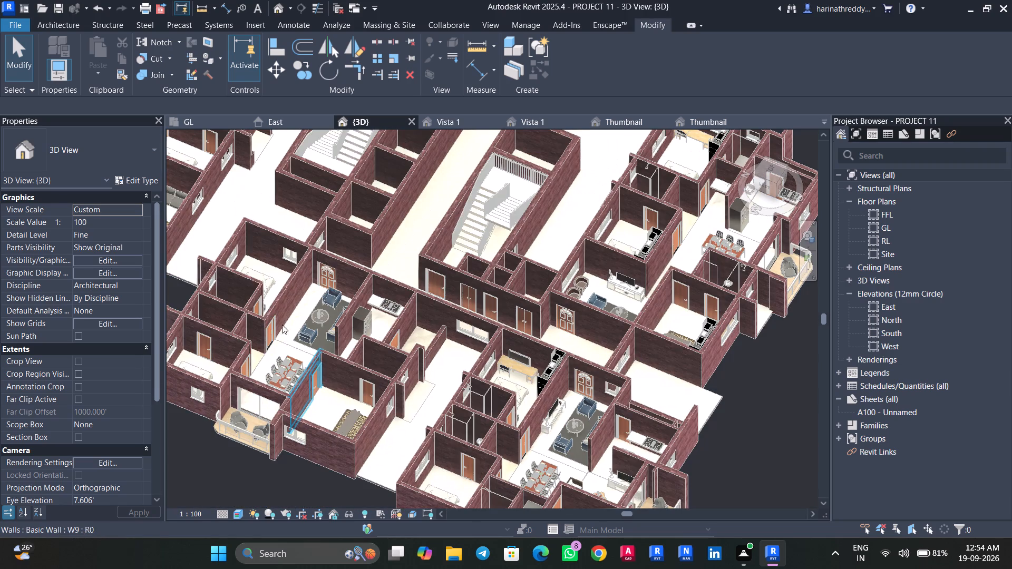
pyautogui.scroll(4, 259, 256)
pyautogui.scroll(-7, 262, 268)
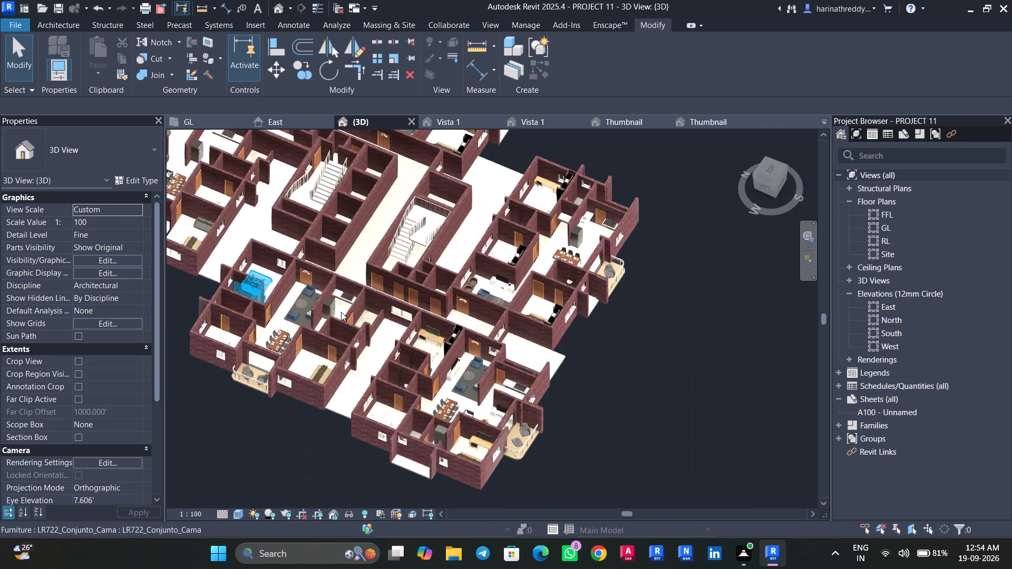
pyautogui.keyDown('shift'); pyautogui.moveTo(590, 373); pyautogui.dragTo(544, 364, button='middle'); pyautogui.keyUp('shift')
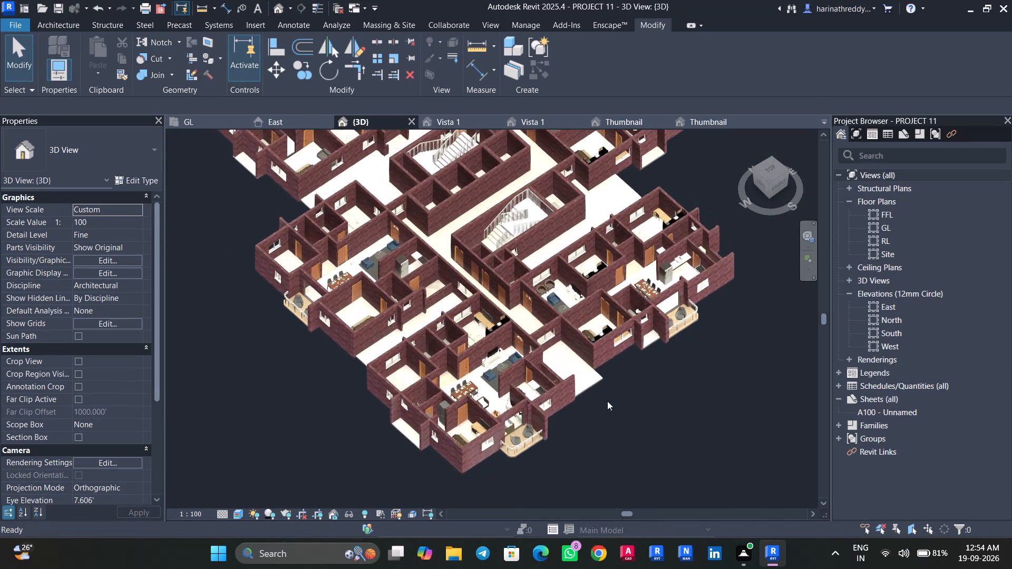
pyautogui.scroll(-5, 628, 393)
pyautogui.moveTo(670, 396); pyautogui.dragTo(540, 443, button='middle')
pyautogui.scroll(4, 484, 278)
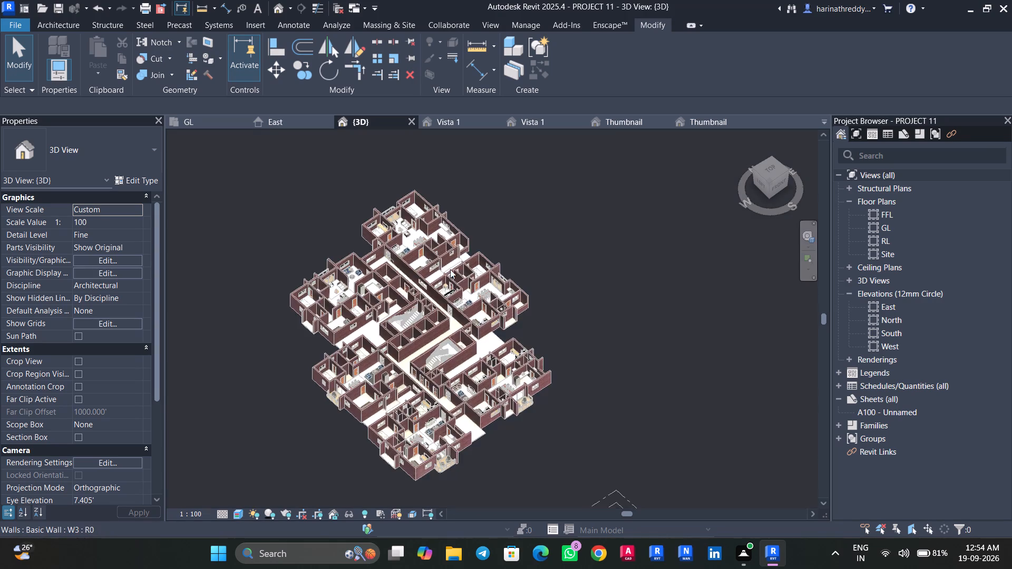
pyautogui.scroll(2, 450, 269)
pyautogui.scroll(-1, 446, 272)
pyautogui.scroll(5, 446, 272)
pyautogui.scroll(-1, 435, 294)
pyautogui.scroll(1, 435, 294)
pyautogui.scroll(11, 396, 335)
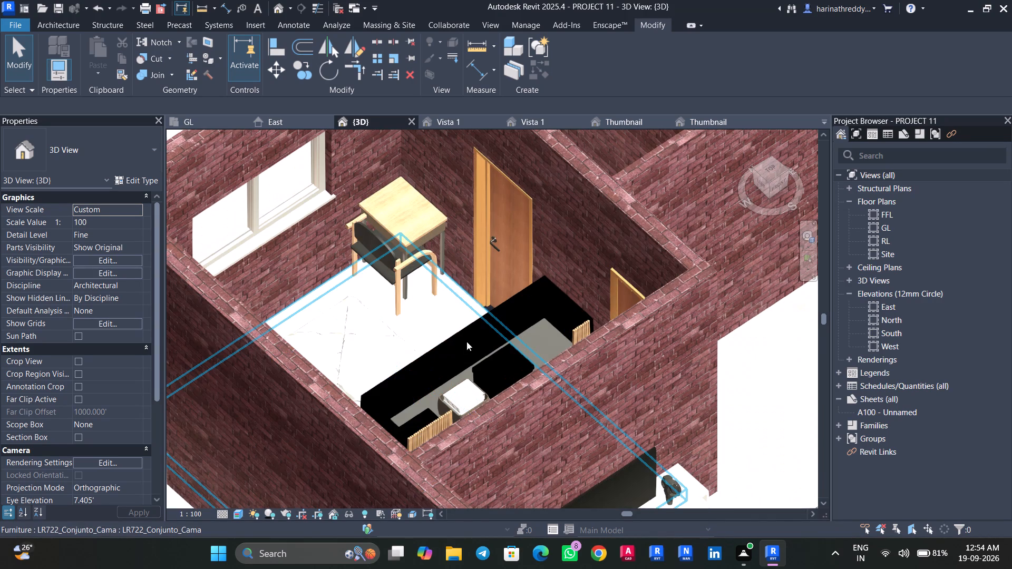
# Rotate the suite elevator closet in BED ROOM-1 by two quarter turns.
pyautogui.click(478, 360)
pyautogui.press('space')
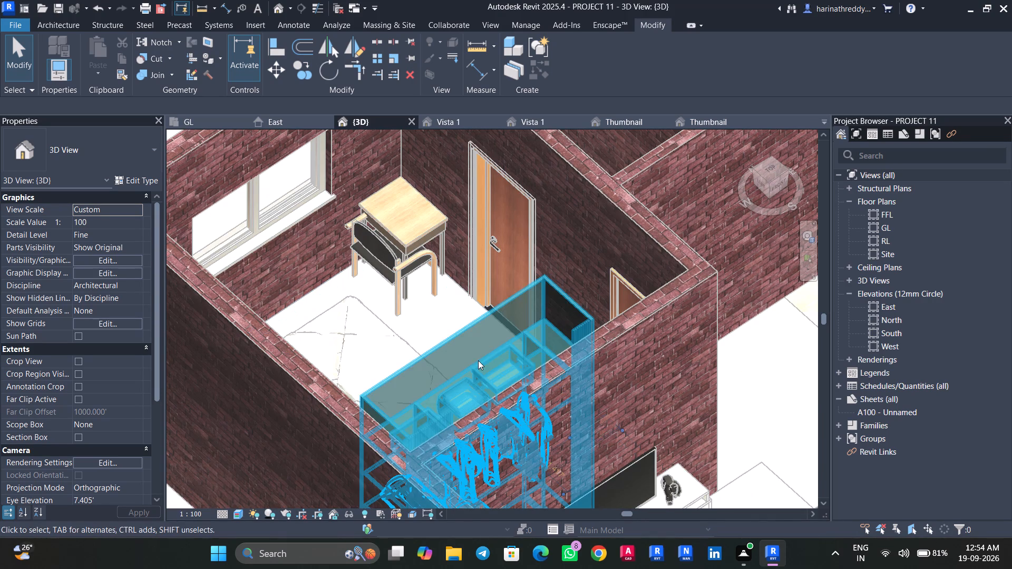
pyautogui.press('space')
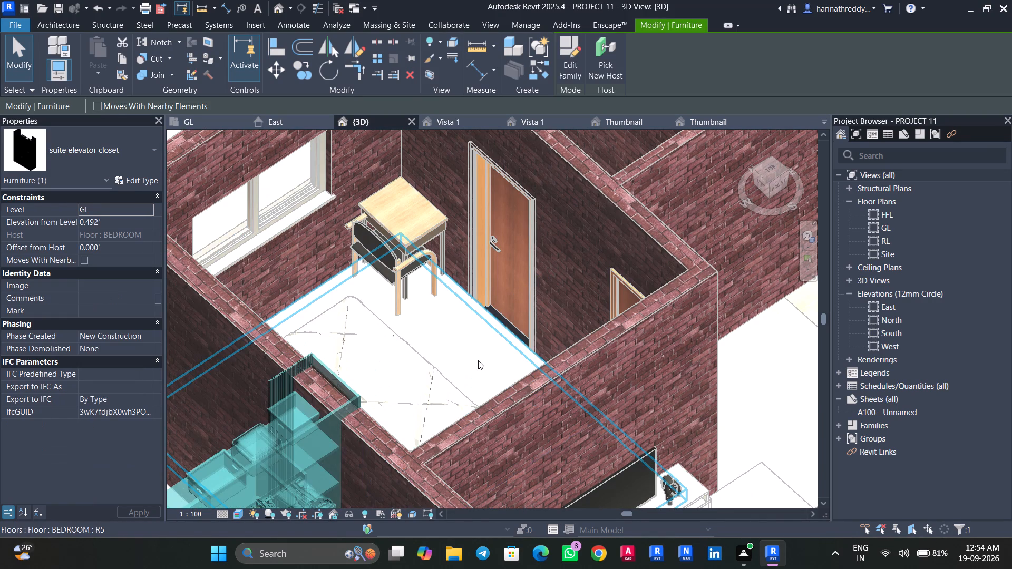
# In the GL floor plan, move the suite elevator closet from the corridor to the inner wall corner of BED ROOM-1's pictured wardrobe in the 3BHK.
pyautogui.click(225, 123)
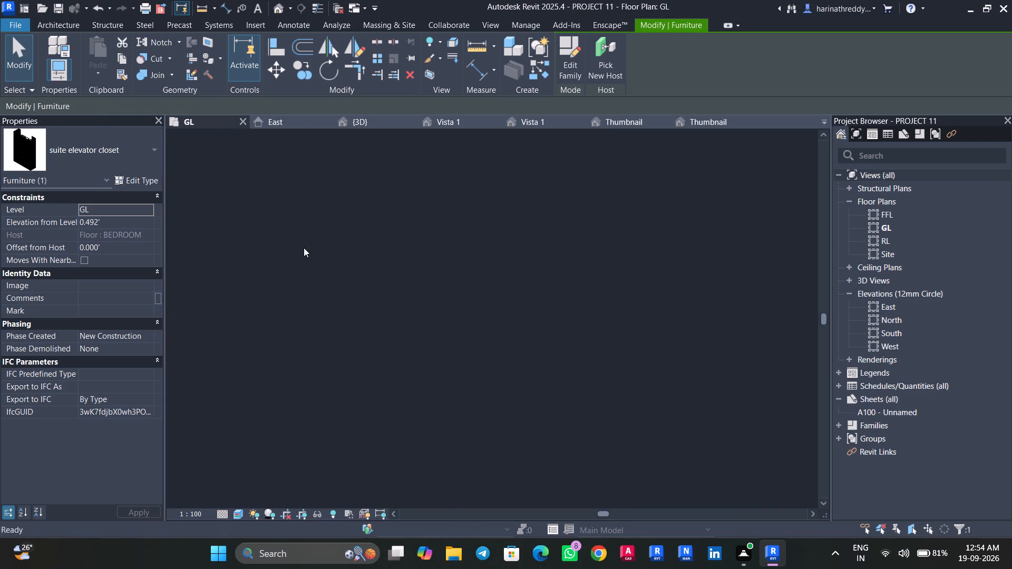
pyautogui.scroll(-4, 377, 344)
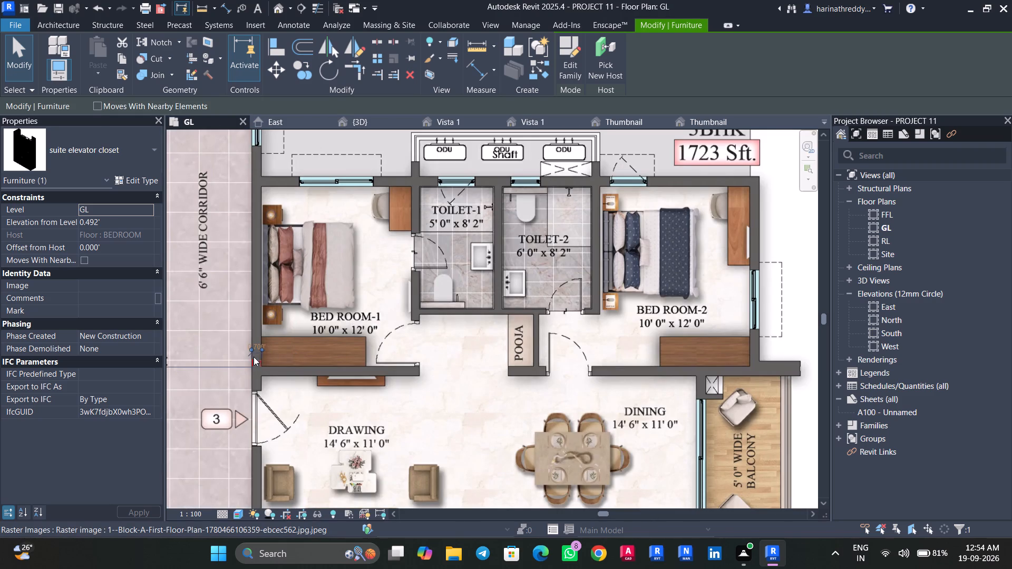
pyautogui.press('Tab')
pyautogui.press('Tab')
pyautogui.press('Tab')
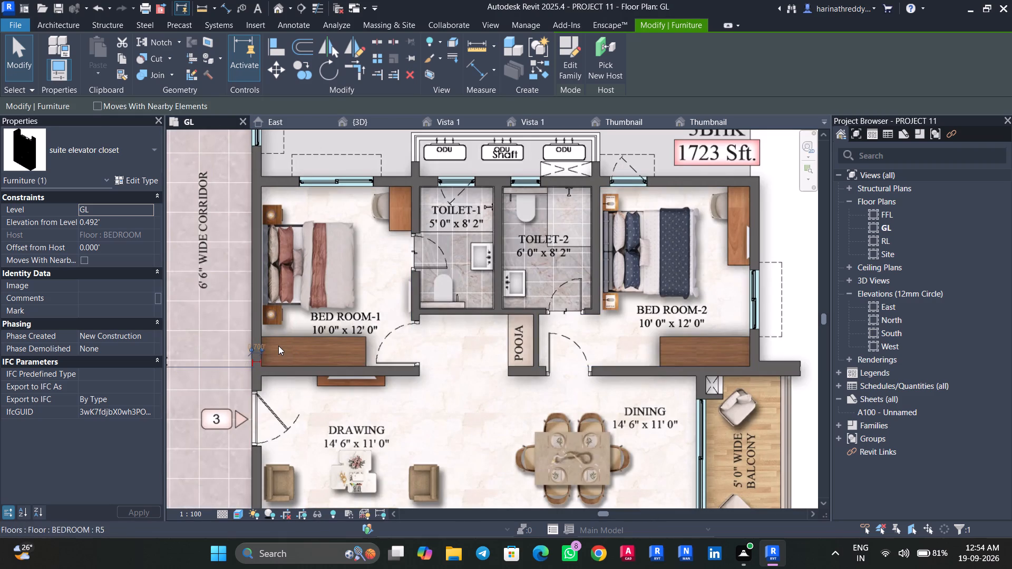
pyautogui.press('Tab')
pyautogui.press('Tab')
pyautogui.scroll(-9, 237, 345)
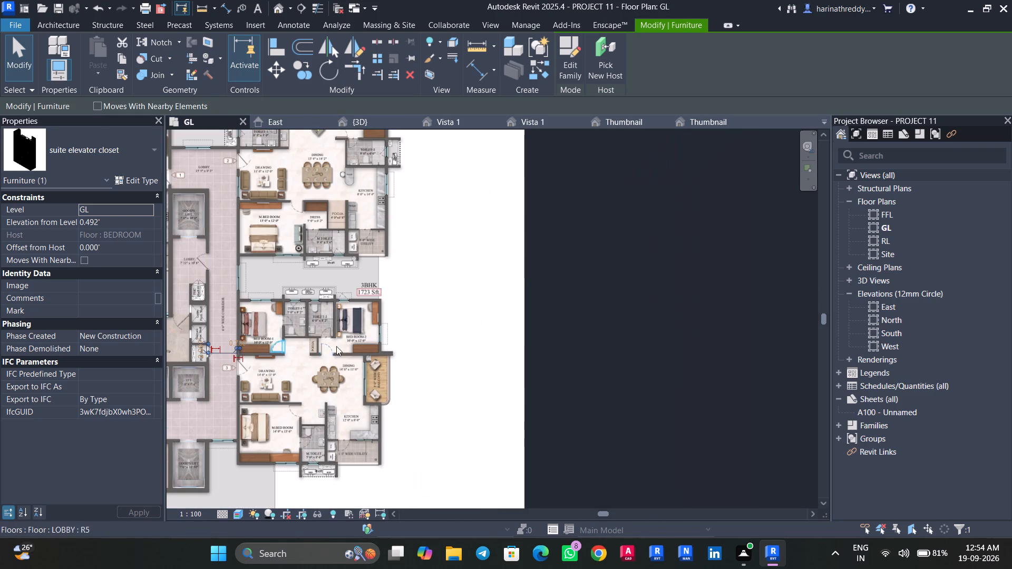
pyautogui.scroll(-3, 571, 346)
pyautogui.moveTo(570, 347); pyautogui.dragTo(612, 314, button='middle')
pyautogui.scroll(-1, 612, 314)
pyautogui.scroll(18, 388, 311)
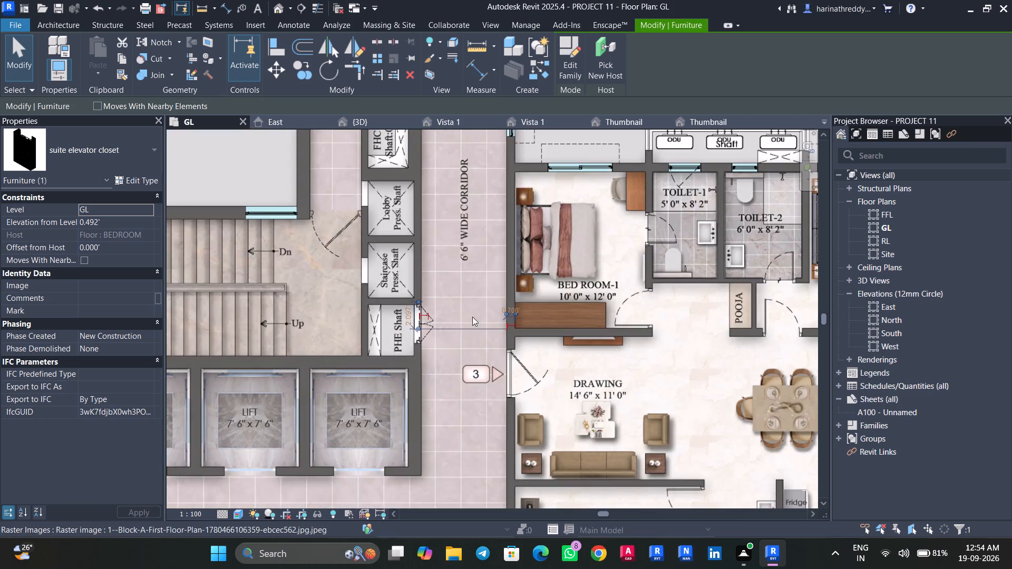
pyautogui.press('Tab')
pyautogui.press('Tab')
pyautogui.press('Tab')
pyautogui.press('Tab')
pyautogui.press('Escape')
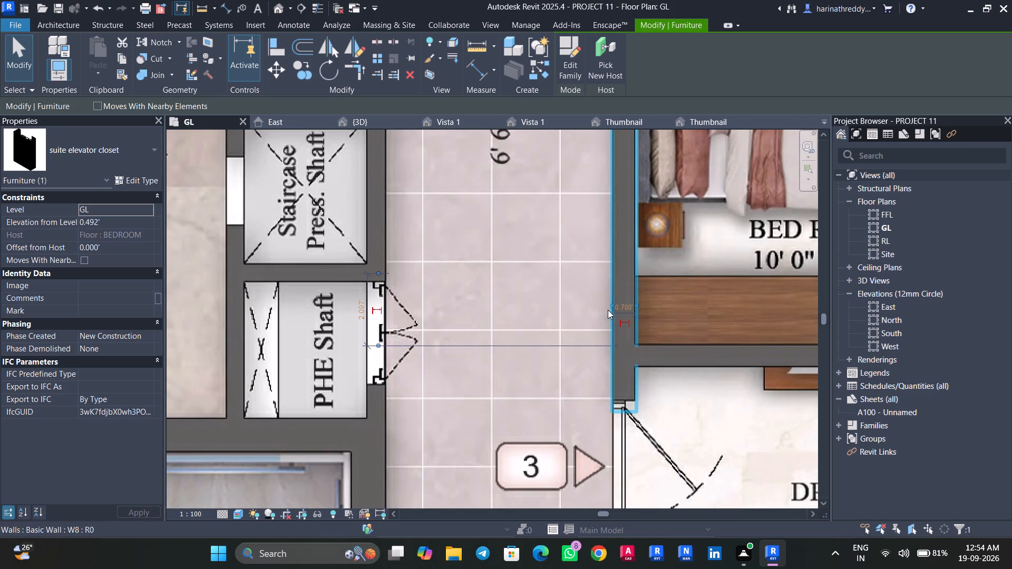
pyautogui.press('Escape')
pyautogui.press('Tab')
pyautogui.press('Tab')
pyautogui.press('Tab')
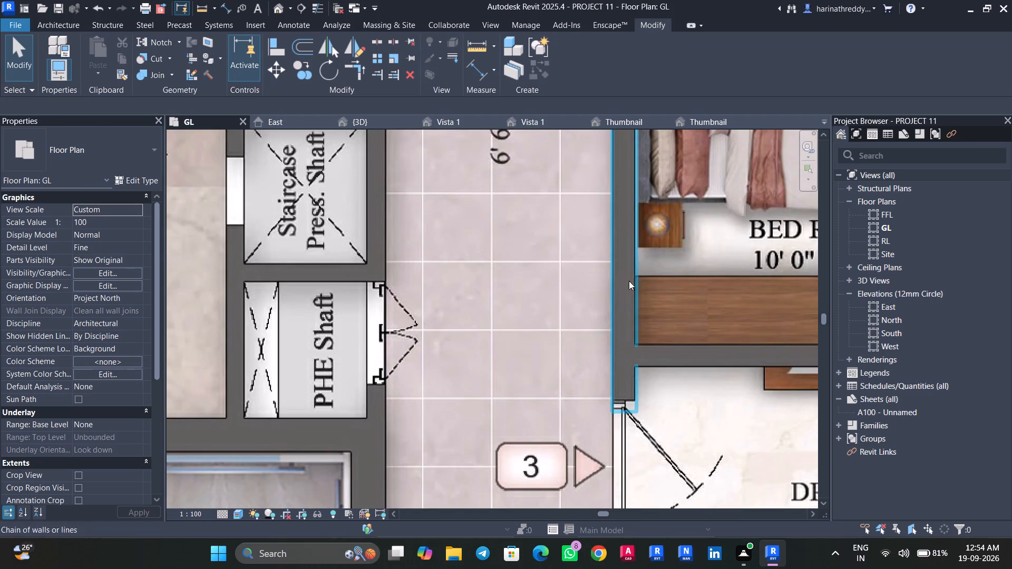
pyautogui.press('Tab')
pyautogui.press('Tab')
pyautogui.press('Tab')
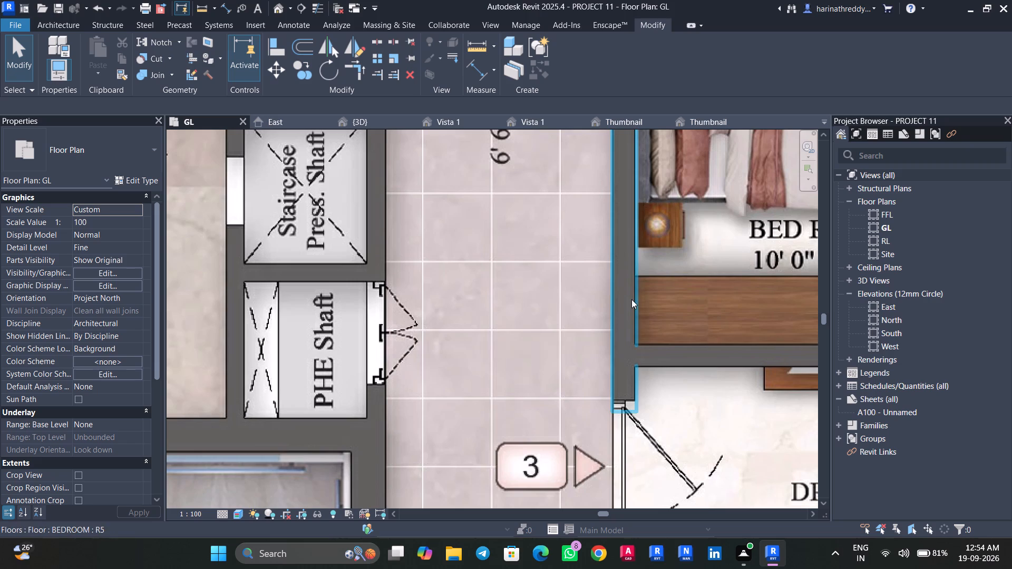
pyautogui.press('Tab')
pyautogui.press('Tab')
pyautogui.press('Tab')
pyautogui.press('Tab')
pyautogui.press('Tab')
pyautogui.press('Tab')
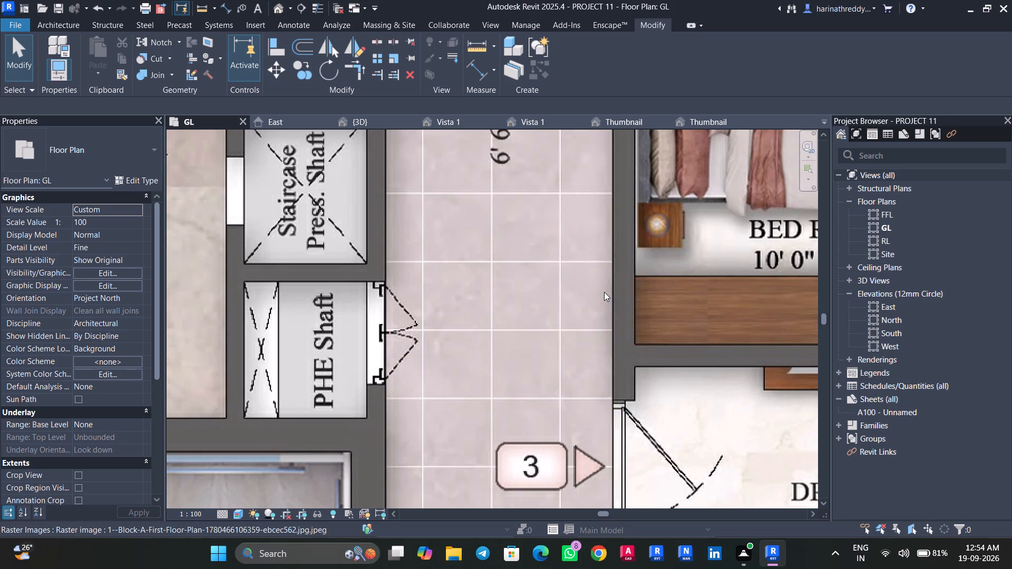
pyautogui.press('Tab')
pyautogui.press('Tab')
pyautogui.press('Tab')
pyautogui.press('Tab')
pyautogui.press('Tab')
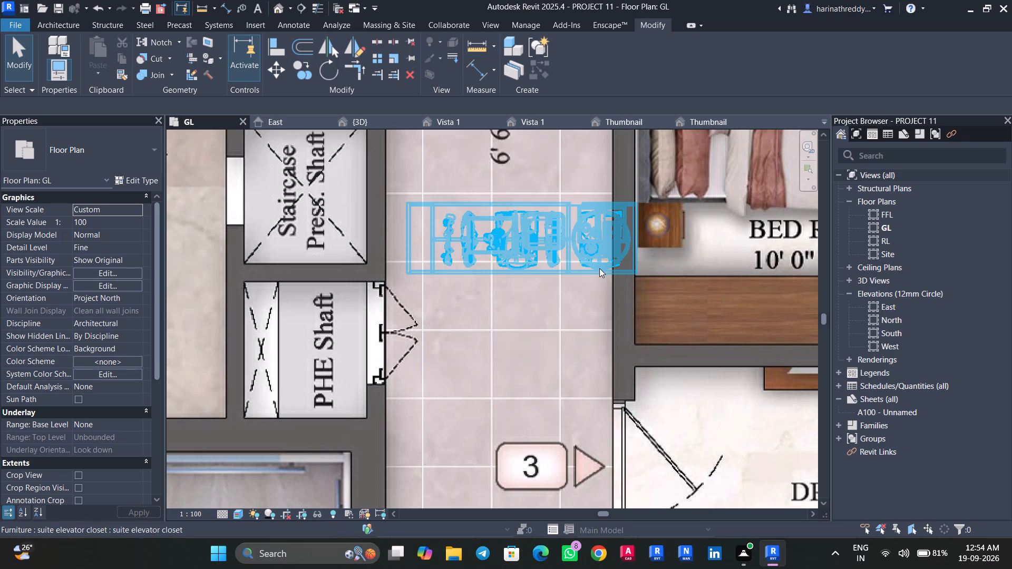
pyautogui.click(597, 262)
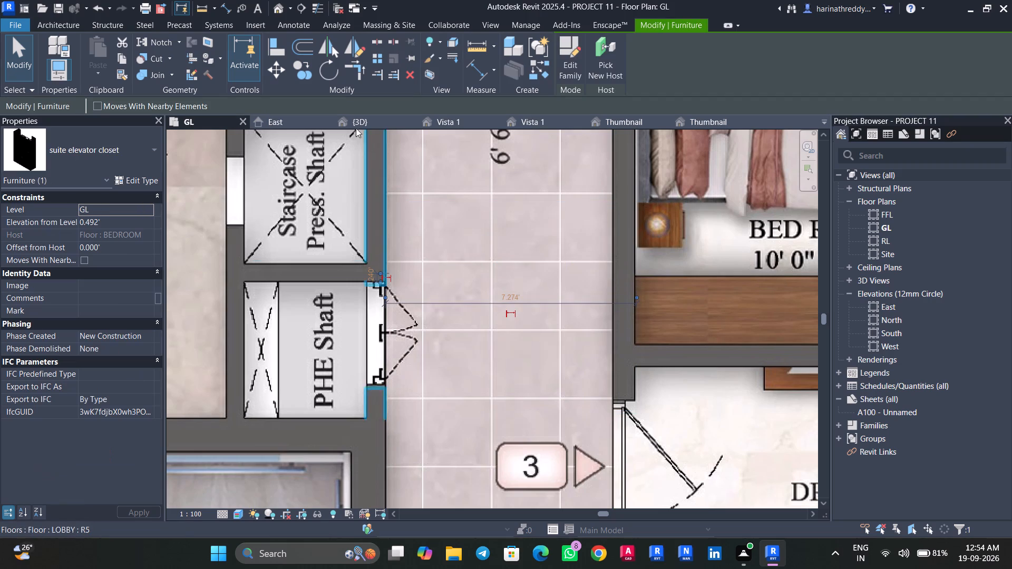
pyautogui.click(278, 75)
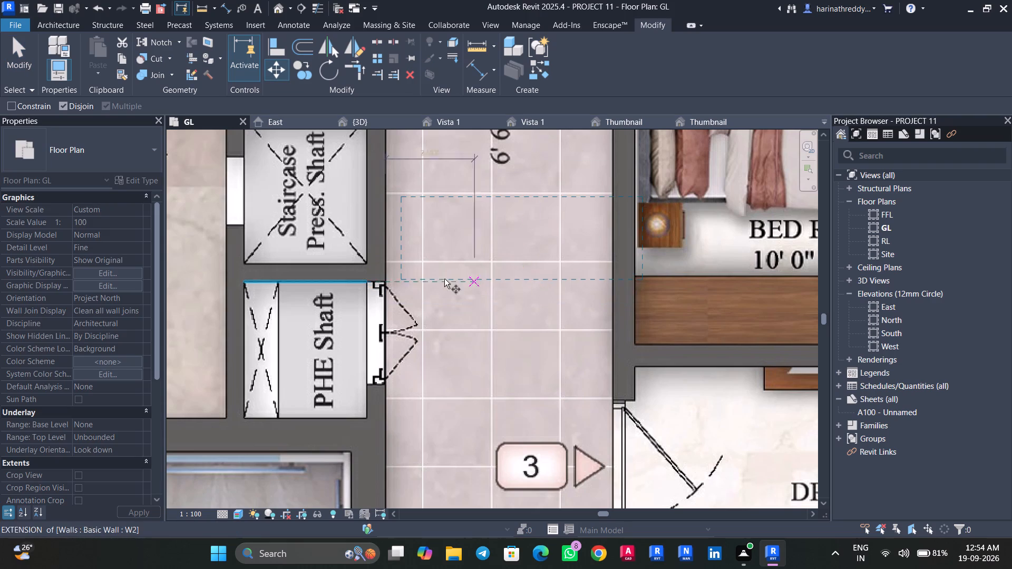
pyautogui.click(401, 277)
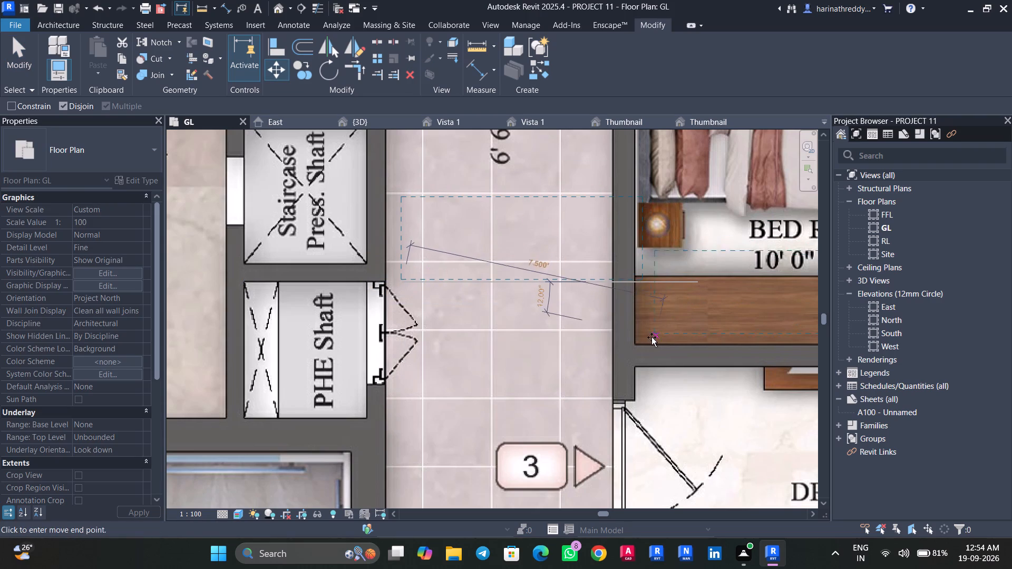
pyautogui.click(636, 345)
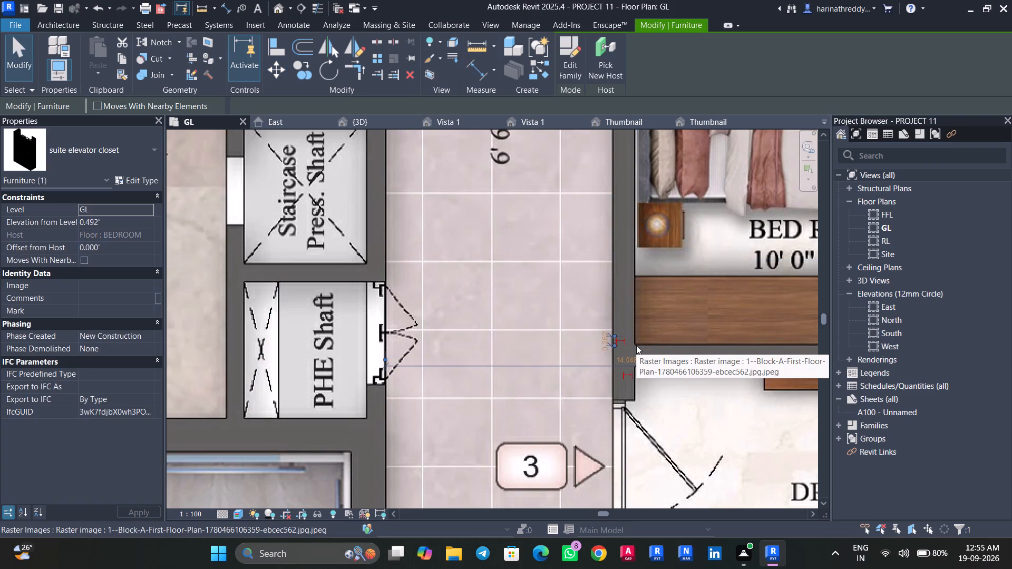
pyautogui.press('Escape')
pyautogui.press('Escape')
# Nudge the suite elevator closet three increments toward the DRAWING room wall and two toward the corridor wall, aligning it with the pictured wardrobe.
pyautogui.click(661, 326)
pyautogui.press('Escape')
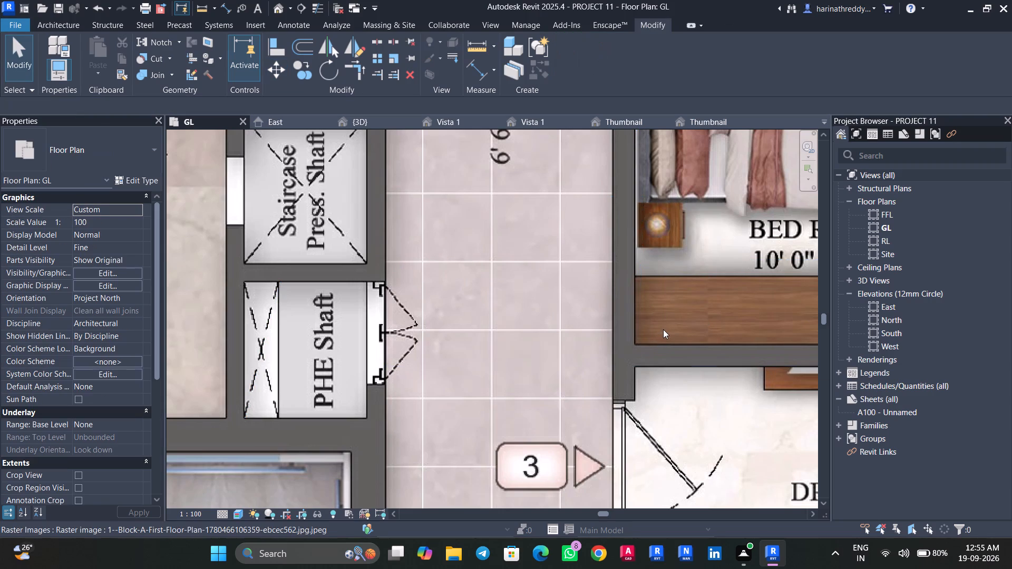
pyautogui.press('Tab')
pyautogui.click(663, 329)
pyautogui.press('Down')
pyautogui.press('Down')
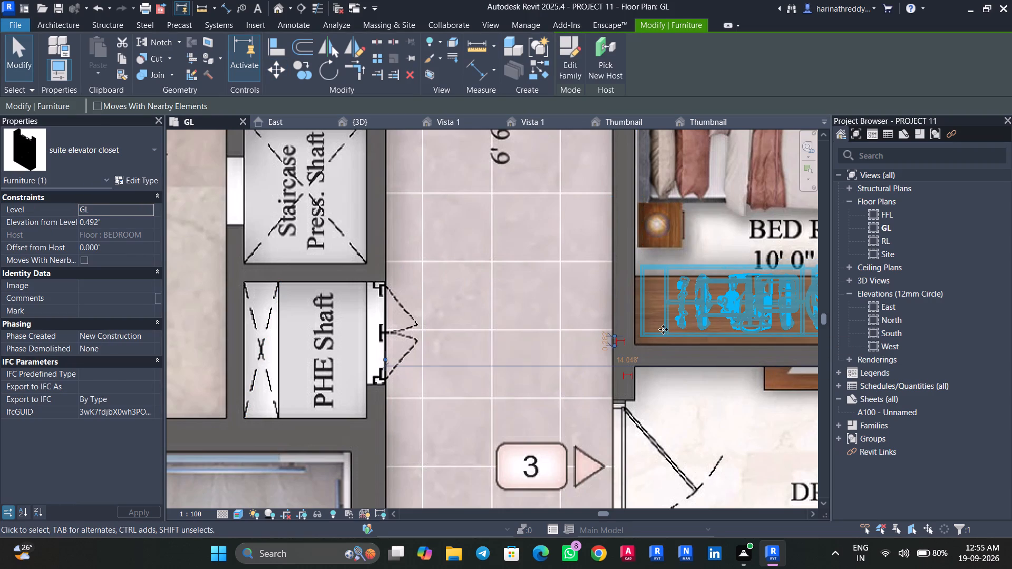
pyautogui.press('Down')
pyautogui.press('Left')
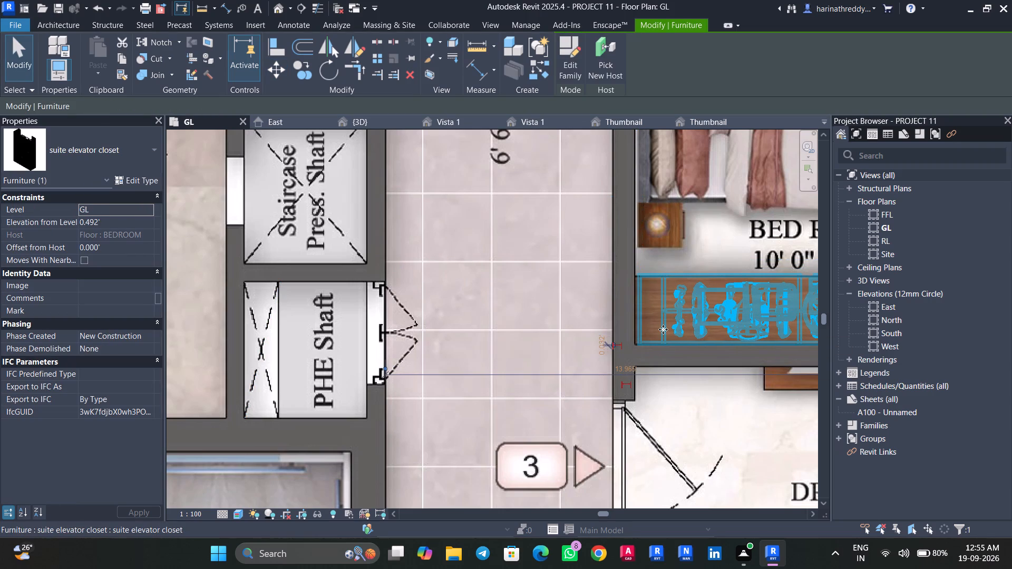
pyautogui.press('Left')
pyautogui.scroll(-9, 663, 329)
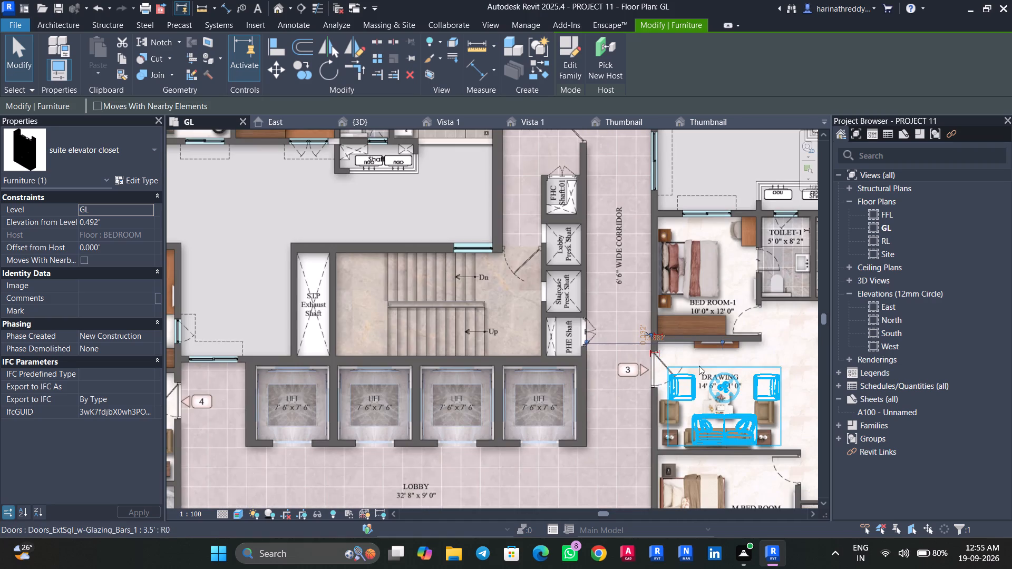
pyautogui.press('Escape')
pyautogui.press('Escape')
# Look over the 3BHK unit's rooms in the GL plan, checking which pictured furniture still has to be placed.
pyautogui.scroll(5, 767, 317)
pyautogui.moveTo(767, 315); pyautogui.dragTo(632, 427, button='middle')
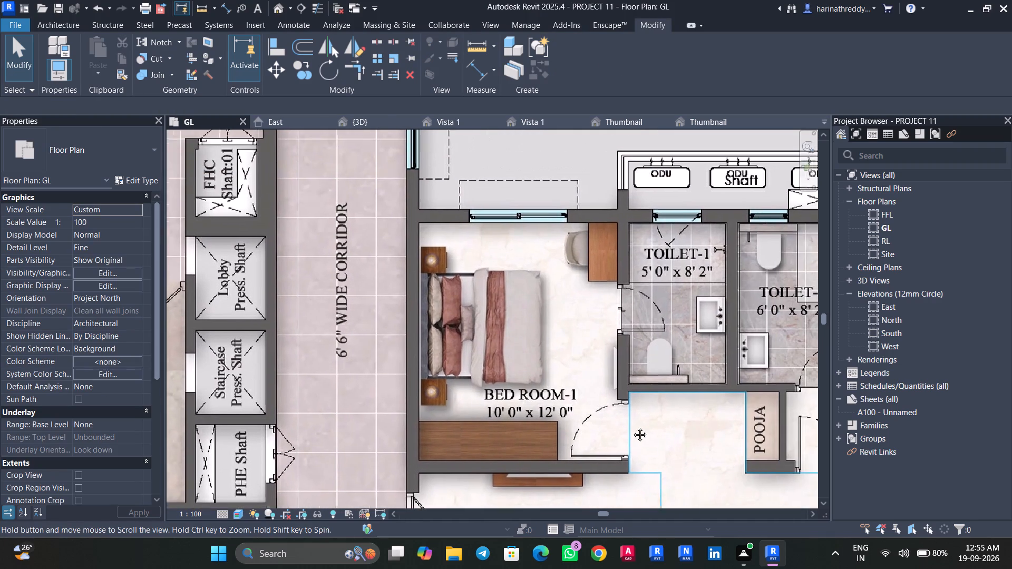
pyautogui.moveTo(632, 427); pyautogui.dragTo(630, 427, button='middle')
pyautogui.scroll(-6, 628, 374)
pyautogui.moveTo(650, 422); pyautogui.dragTo(630, 352, button='middle')
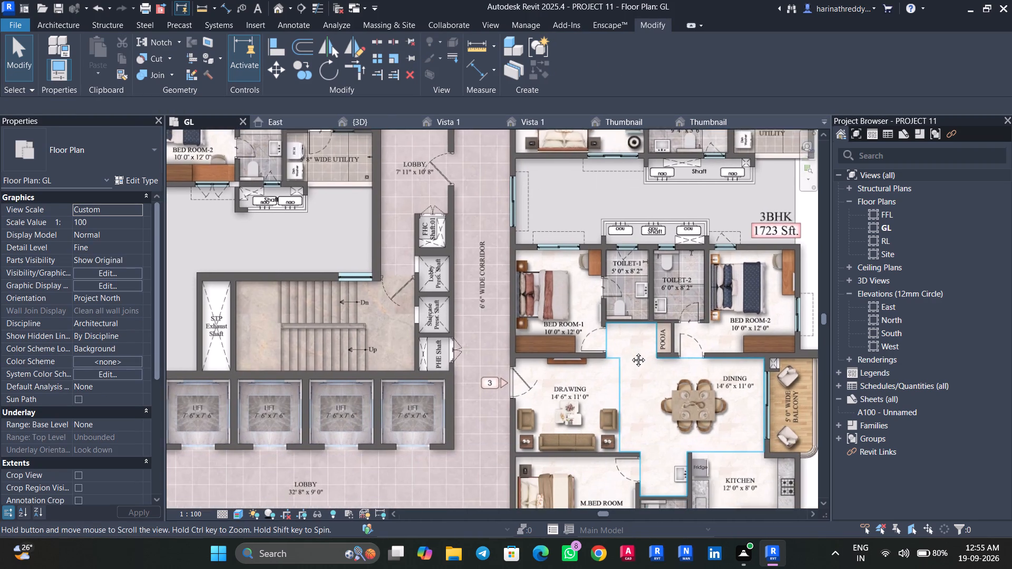
pyautogui.moveTo(630, 352); pyautogui.dragTo(630, 344, button='middle')
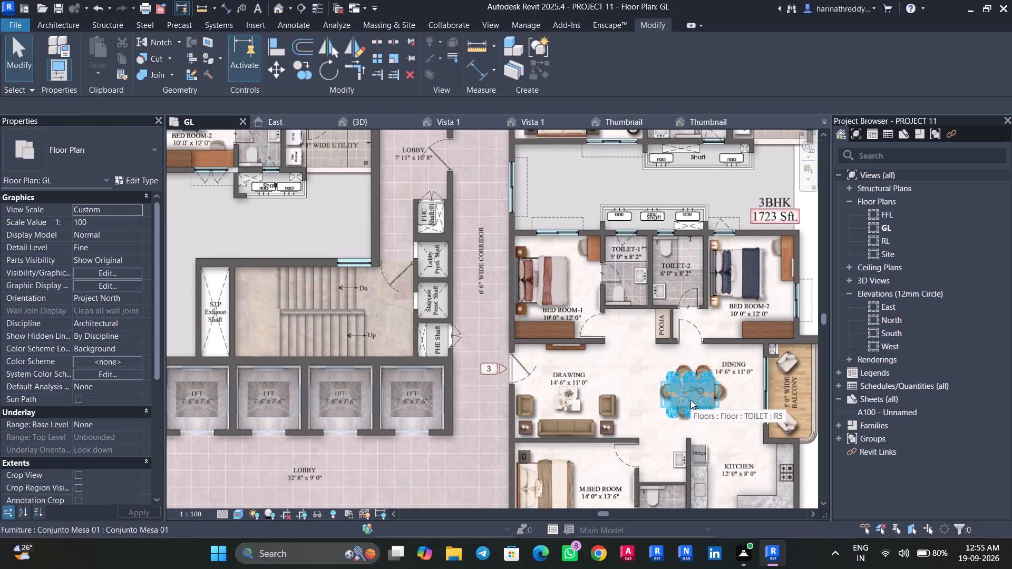
pyautogui.press('Escape')
pyautogui.moveTo(581, 478); pyautogui.dragTo(561, 418, button='middle')
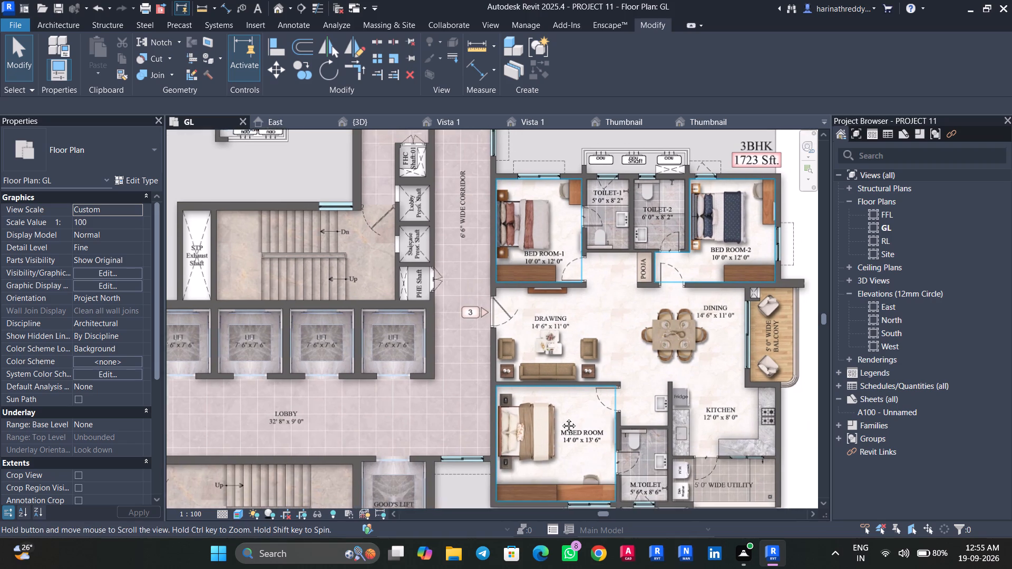
pyautogui.moveTo(561, 418); pyautogui.dragTo(559, 413, button='middle')
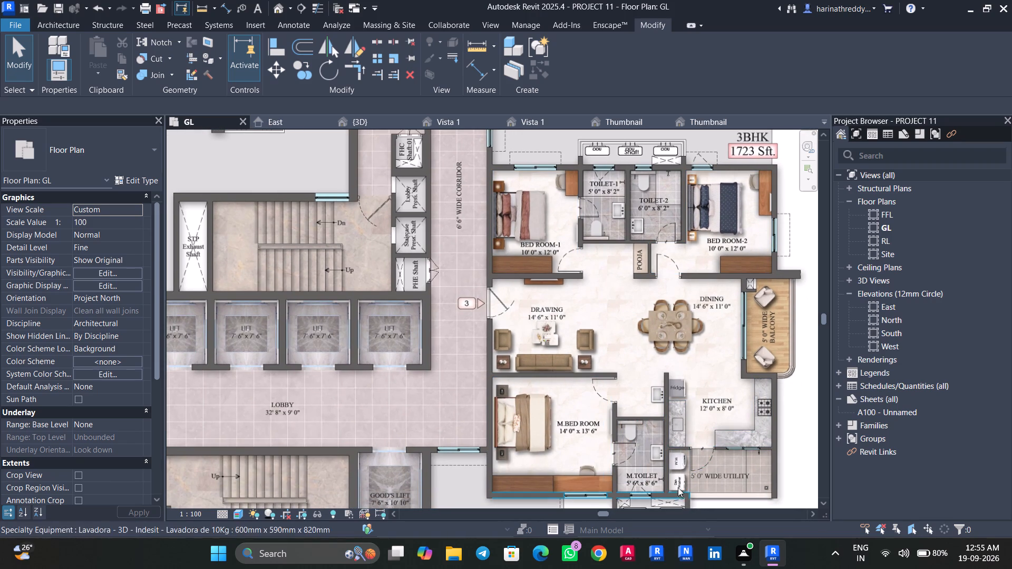
pyautogui.moveTo(728, 467); pyautogui.dragTo(673, 508, button='middle')
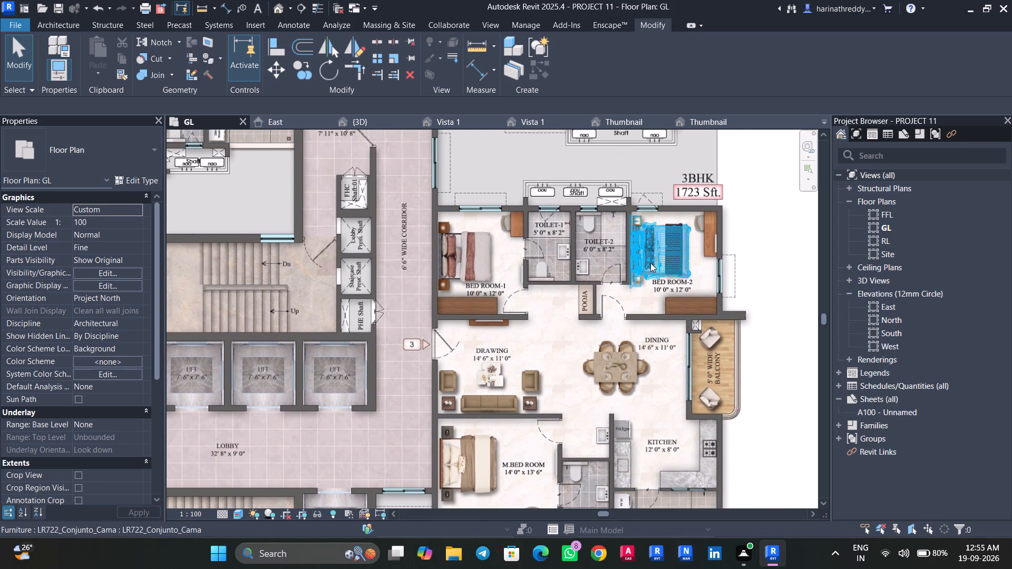
# Place a Basic_workdek_7034 desk, rotated three quarter turns, over BED ROOM-2's pictured desk in the 3BHK, at the corner of the window wall and exterior wall.
pyautogui.scroll(3, 657, 265)
pyautogui.moveTo(734, 242); pyautogui.dragTo(723, 284, button='middle')
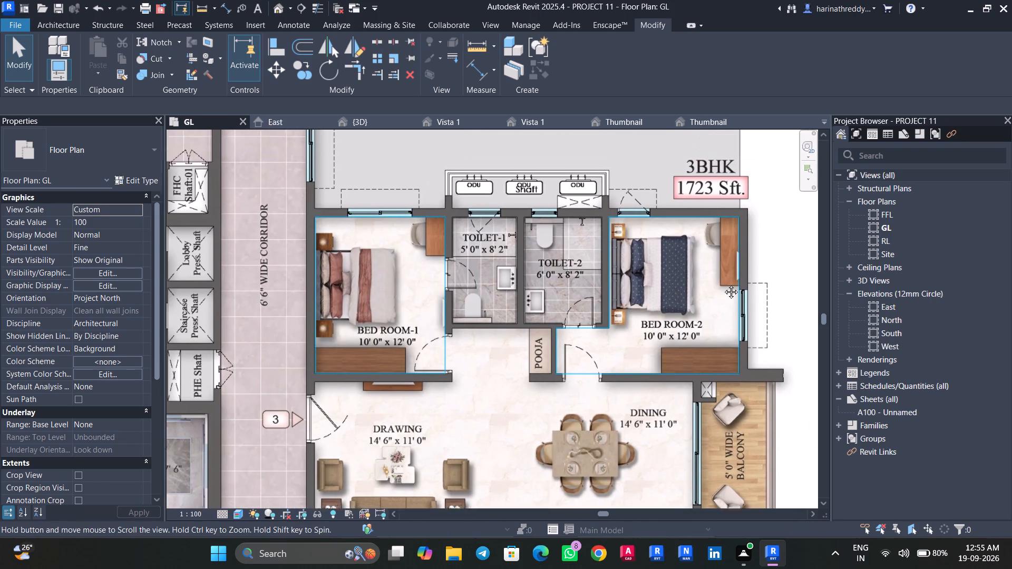
pyautogui.moveTo(723, 284); pyautogui.dragTo(711, 322, button='middle')
pyautogui.write('cm')
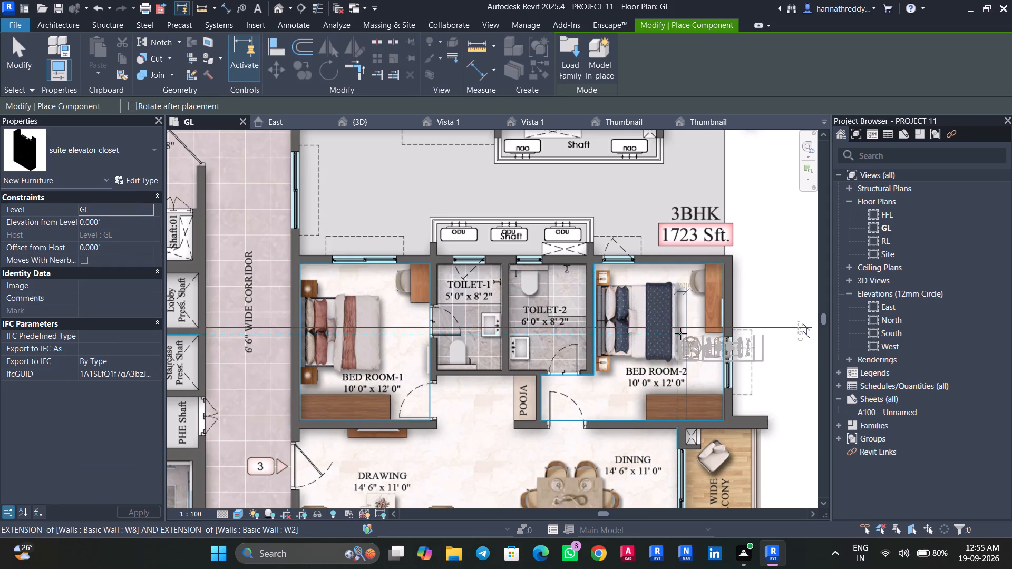
pyautogui.click(76, 145)
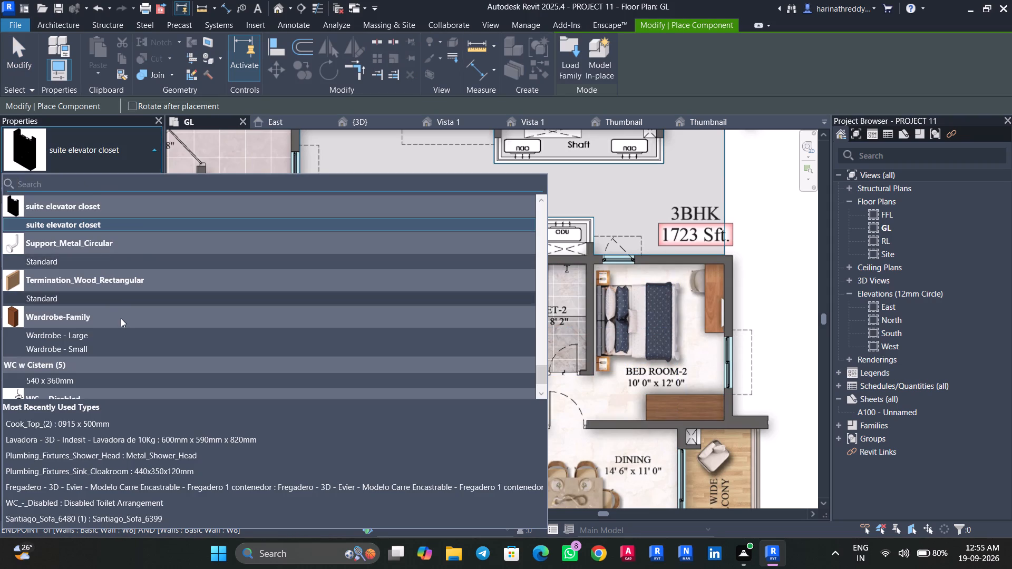
pyautogui.scroll(15, 121, 318)
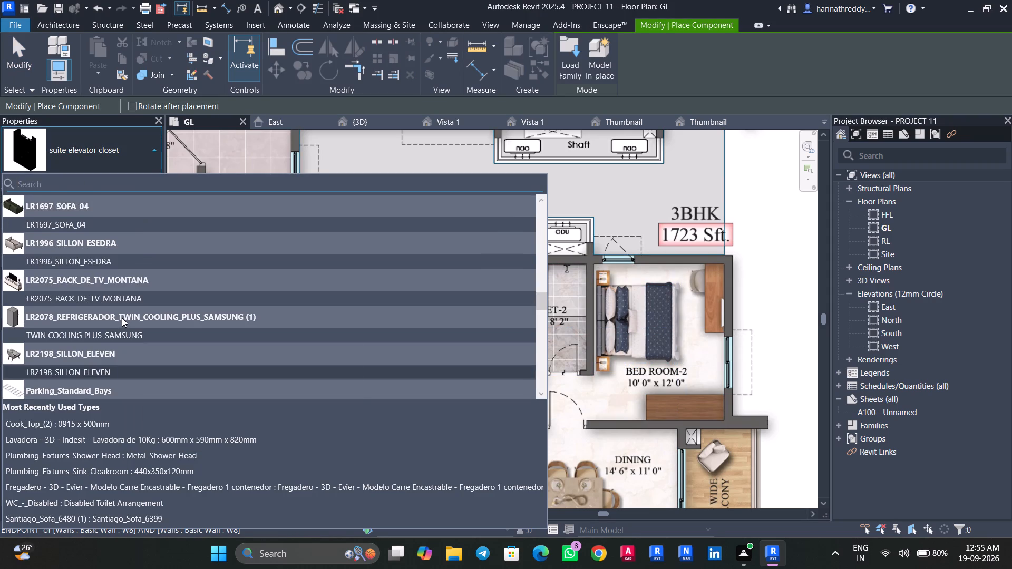
pyautogui.scroll(14, 122, 318)
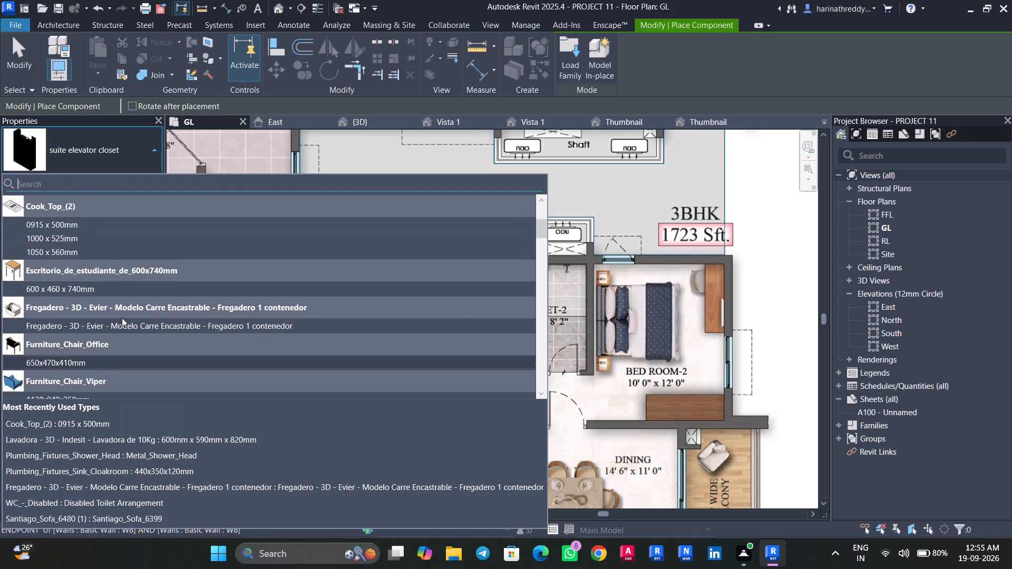
pyautogui.scroll(6, 122, 318)
pyautogui.click(106, 225)
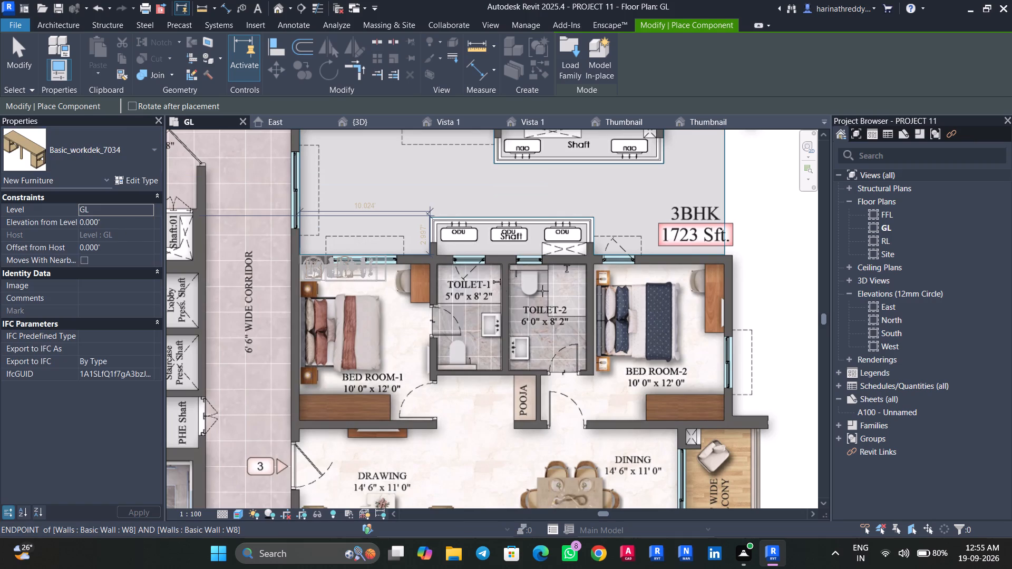
pyautogui.scroll(8, 713, 301)
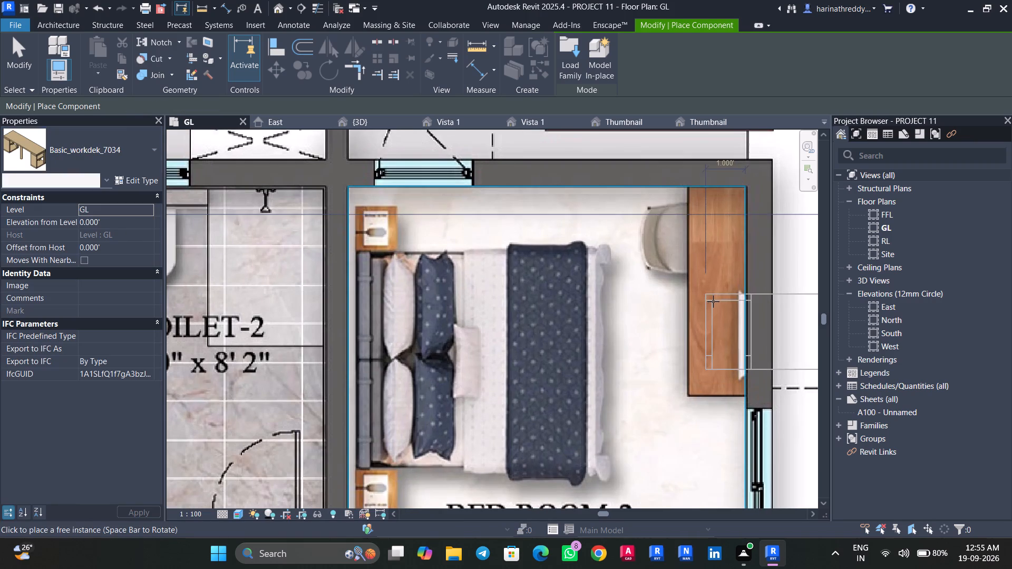
pyautogui.press('space')
pyautogui.press('space')
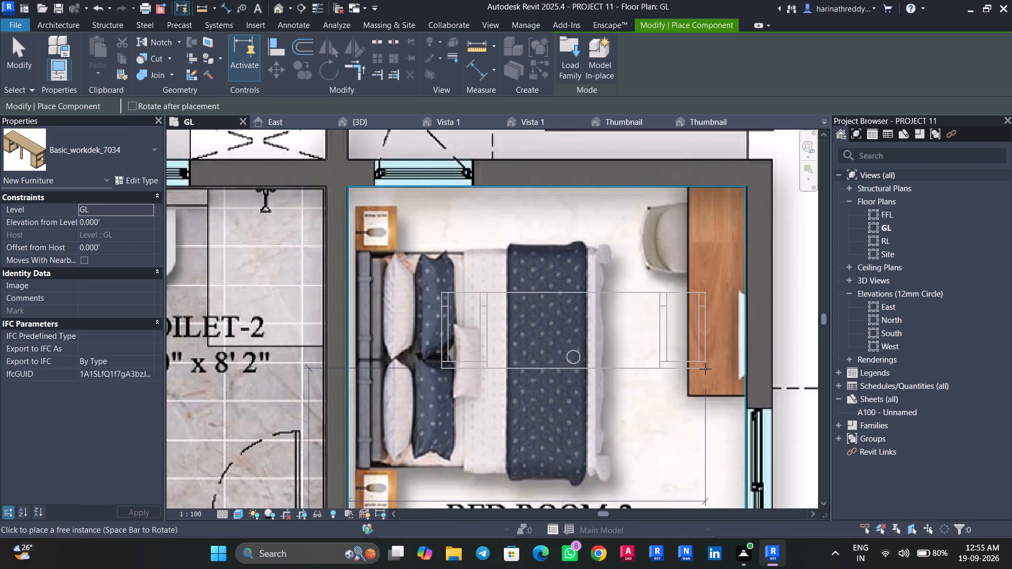
pyautogui.press('space')
pyautogui.click(743, 187)
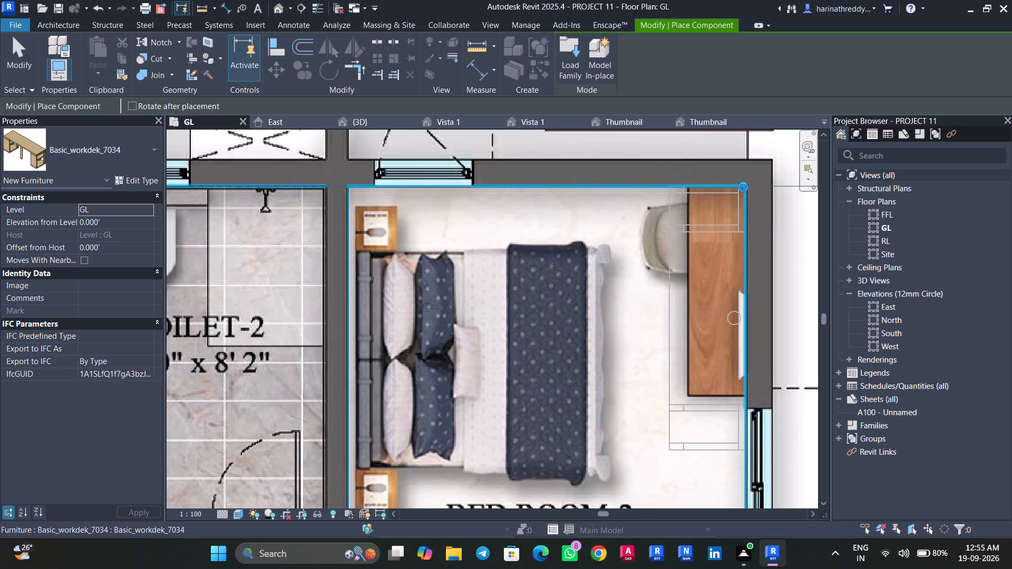
pyautogui.press('Escape')
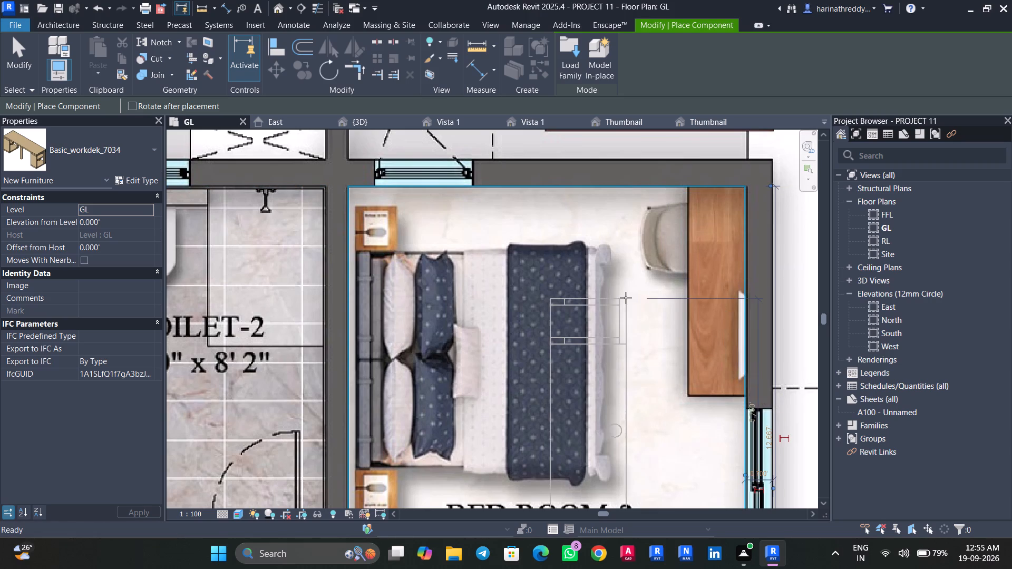
pyautogui.press('Escape')
# Place a Furniture_Chair_Office 650x470x410mm chair, rotated a quarter turn, over BED ROOM-2's pictured desk chair in the 3BHK.
pyautogui.write('cm')
pyautogui.click(109, 149)
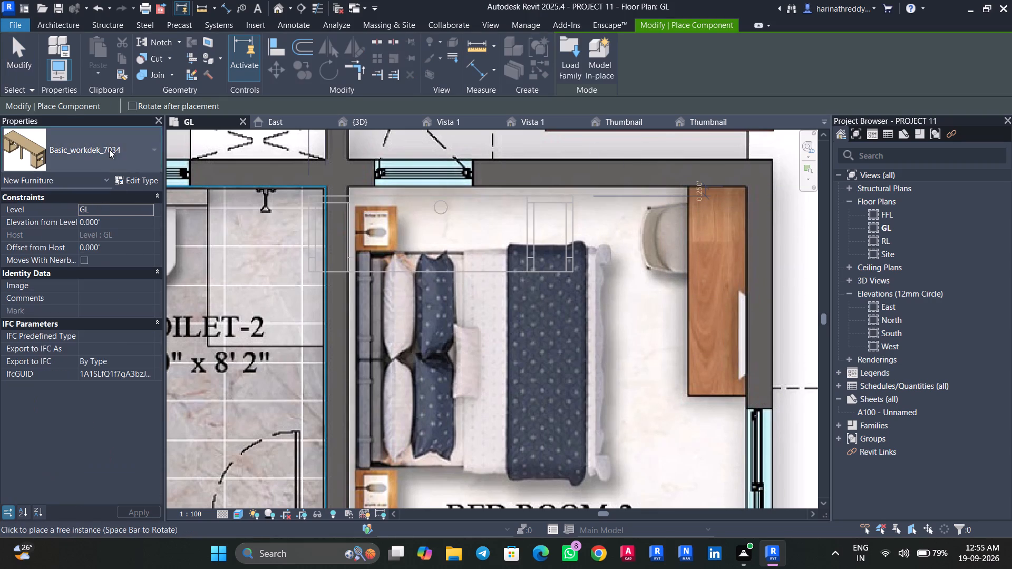
pyautogui.scroll(-3, 83, 347)
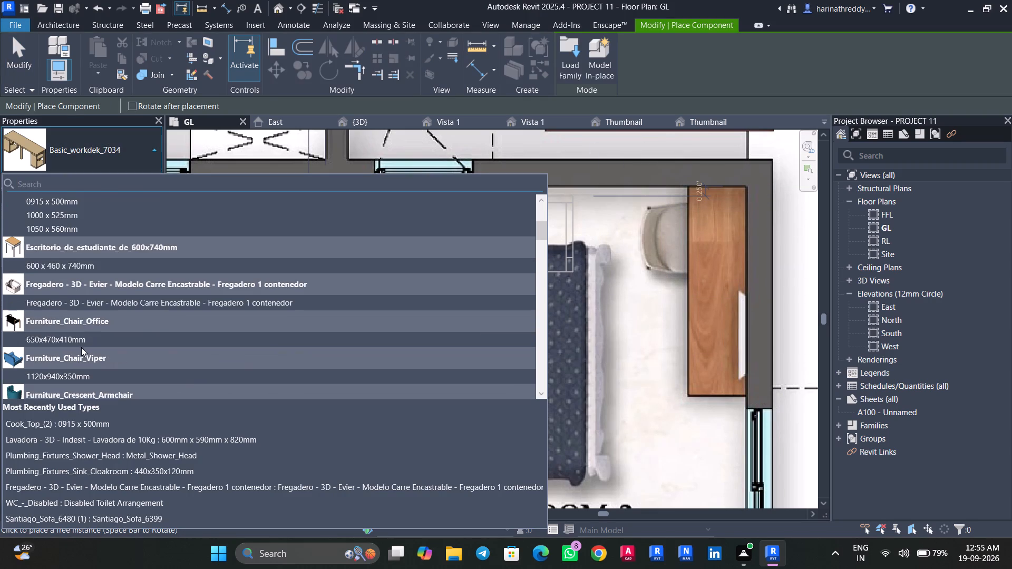
pyautogui.click(81, 341)
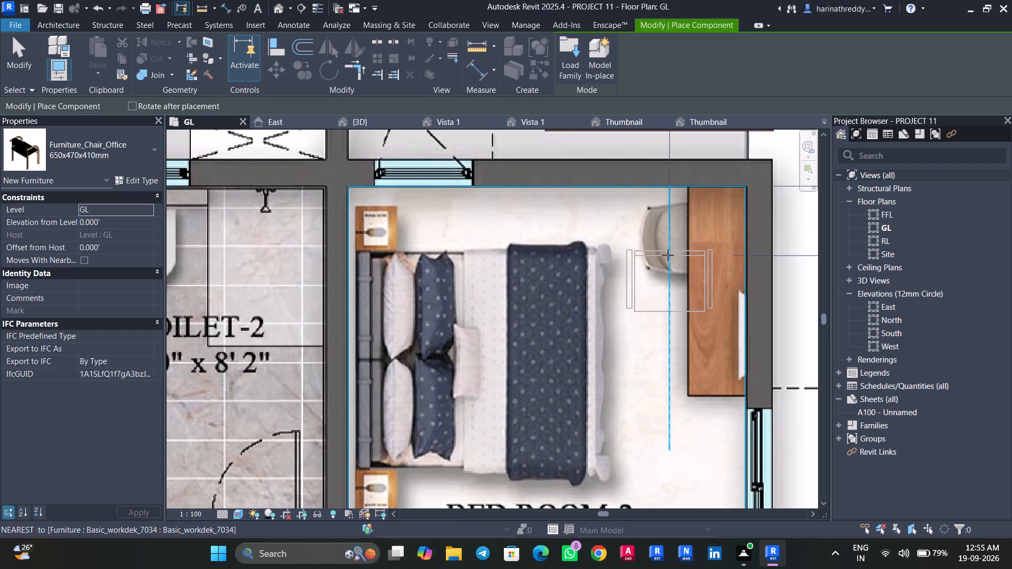
pyautogui.press('space')
pyautogui.click(660, 240)
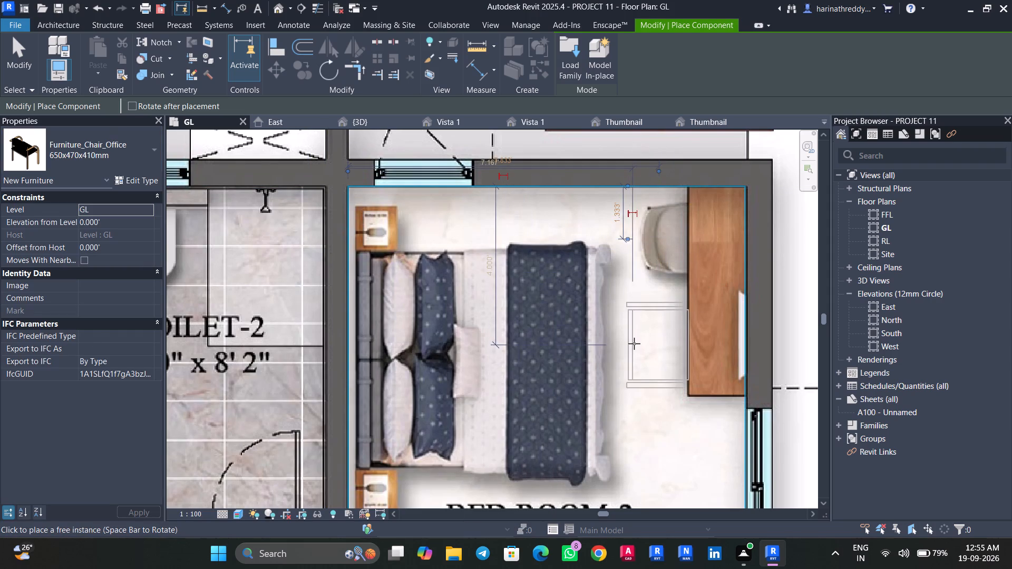
pyautogui.scroll(-8, 634, 344)
pyautogui.press('Escape')
pyautogui.press('Escape')
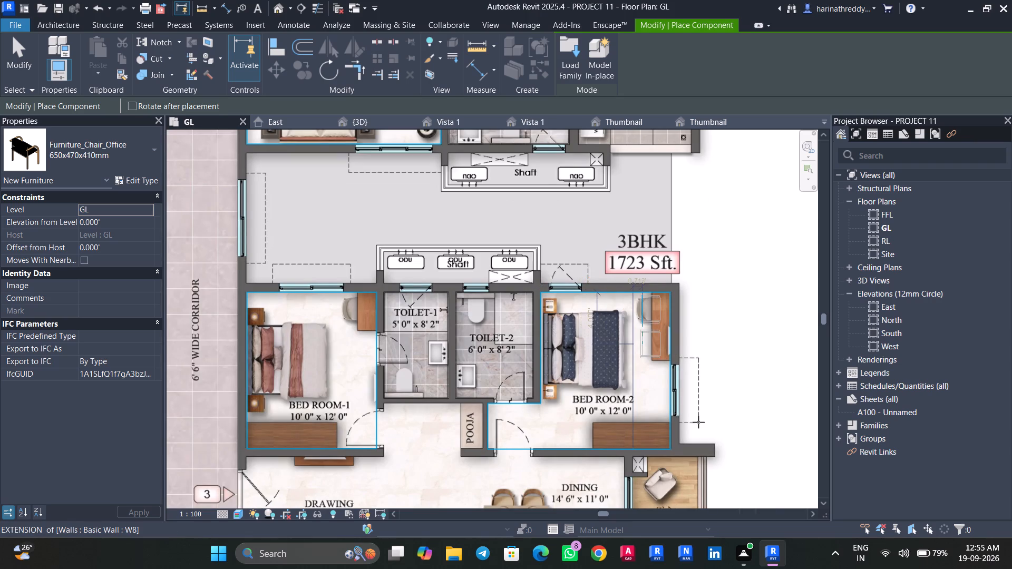
pyautogui.press('Escape')
pyautogui.press('Escape')
# Place a suite elevator closet, rotated a half turn, over BED ROOM-2's pictured wardrobe, at the corner of the exterior wall and dining-side wall.
pyautogui.press('c')
pyautogui.press('m')
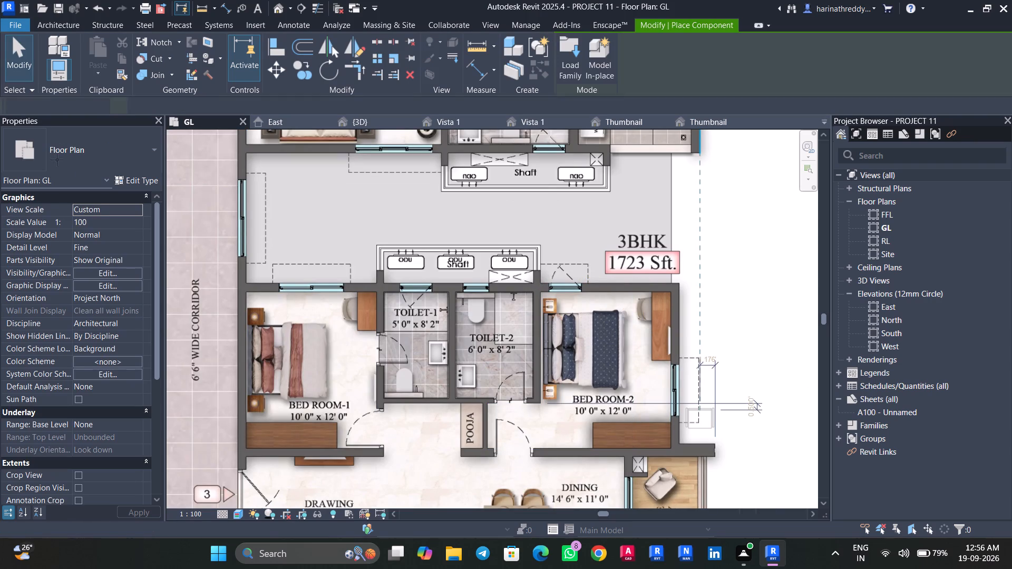
pyautogui.click(79, 152)
pyautogui.scroll(-8, 85, 317)
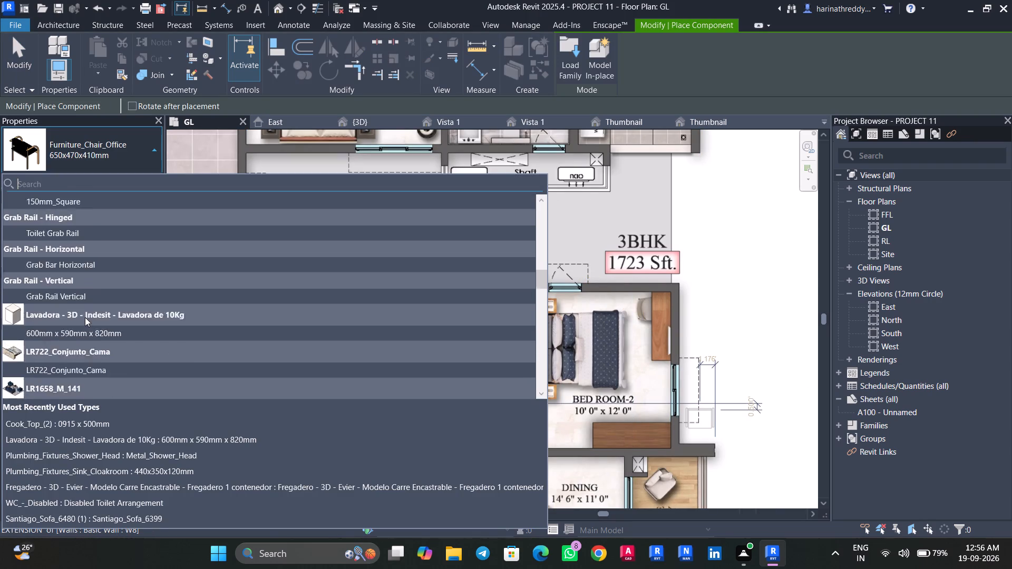
pyautogui.scroll(-3, 86, 309)
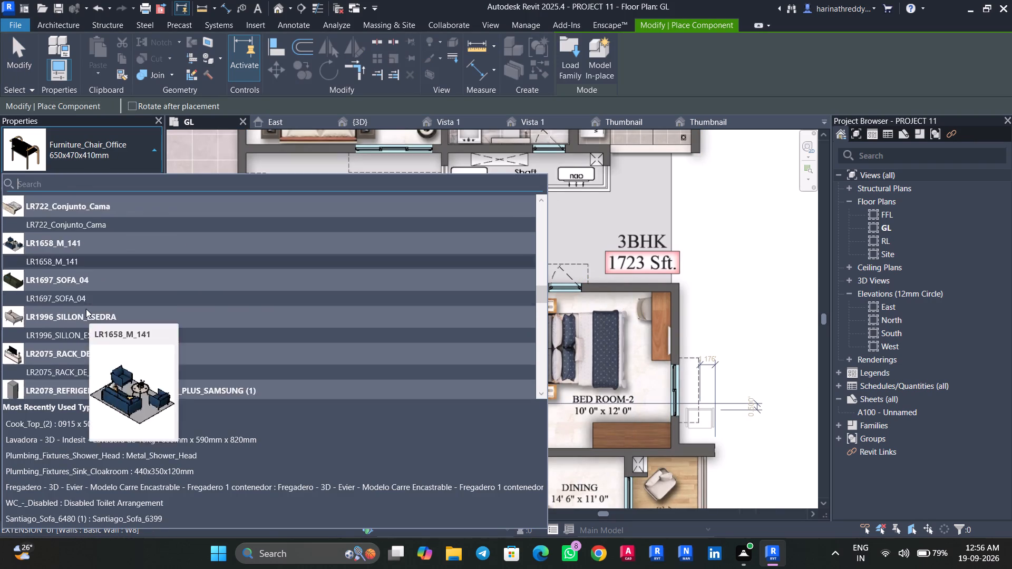
pyautogui.scroll(-11, 86, 309)
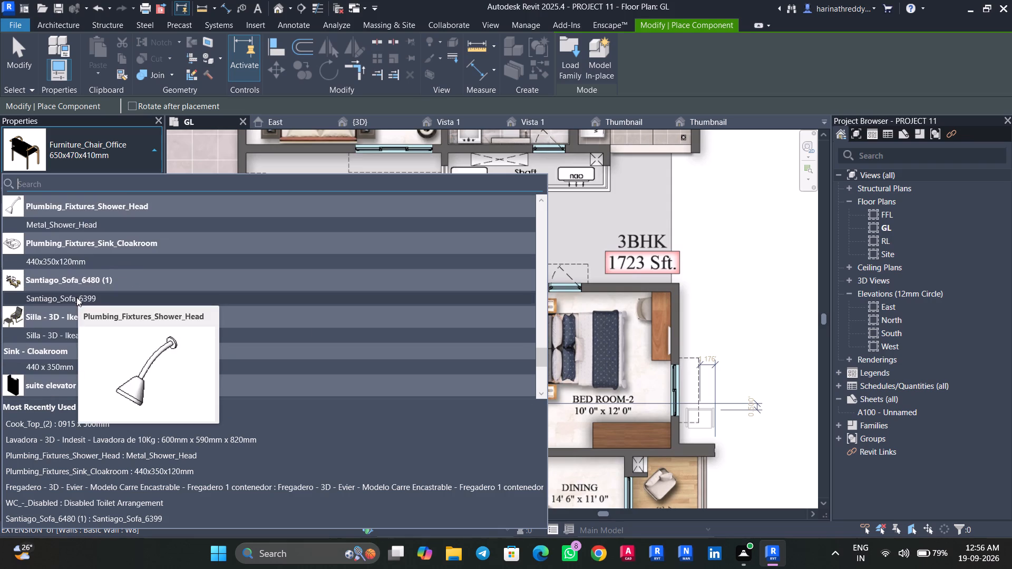
pyautogui.scroll(-2, 77, 381)
pyautogui.click(84, 290)
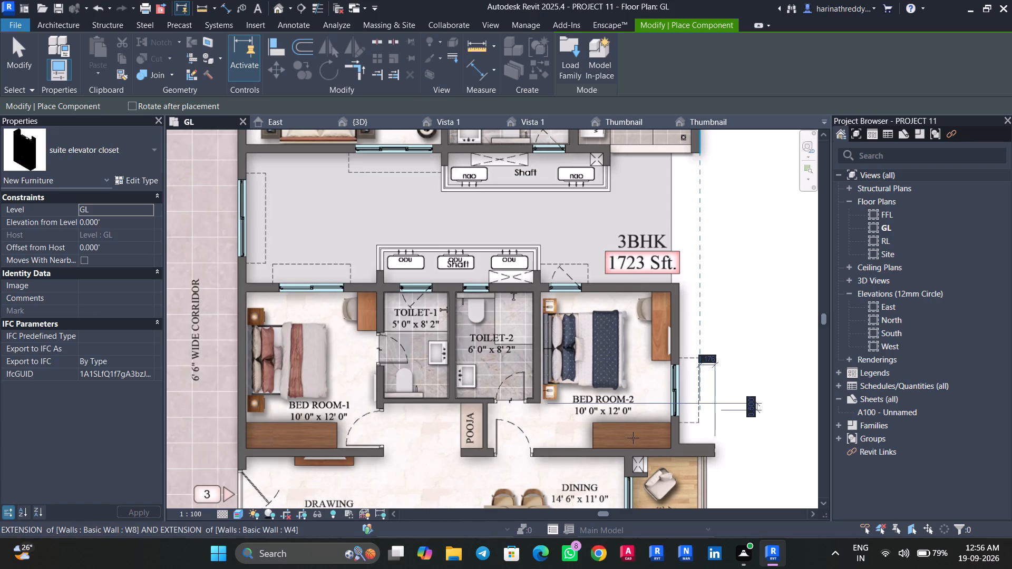
pyautogui.scroll(1, 604, 426)
pyautogui.scroll(-1, 604, 426)
pyautogui.scroll(6, 604, 426)
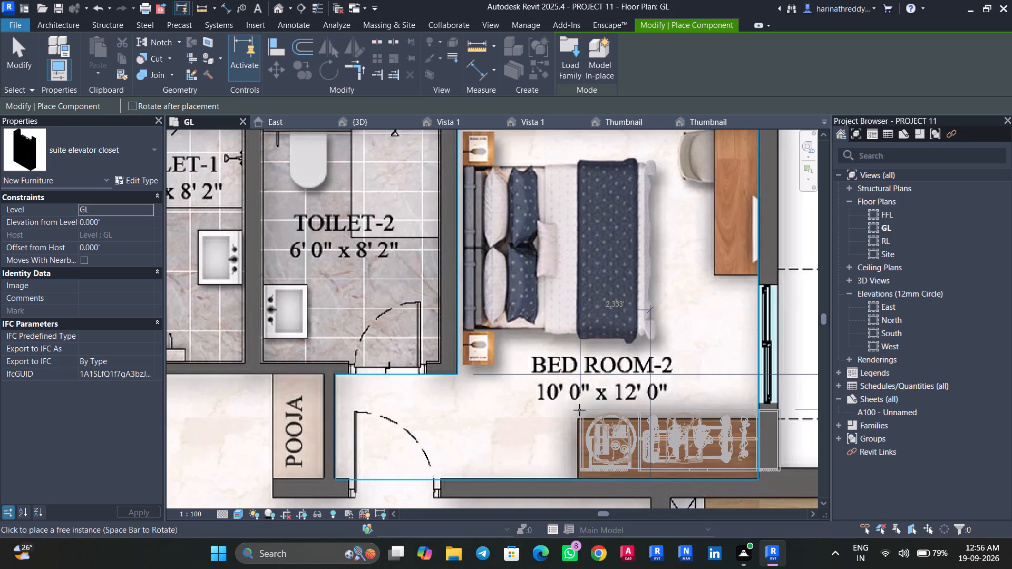
pyautogui.press('space')
pyautogui.press('space')
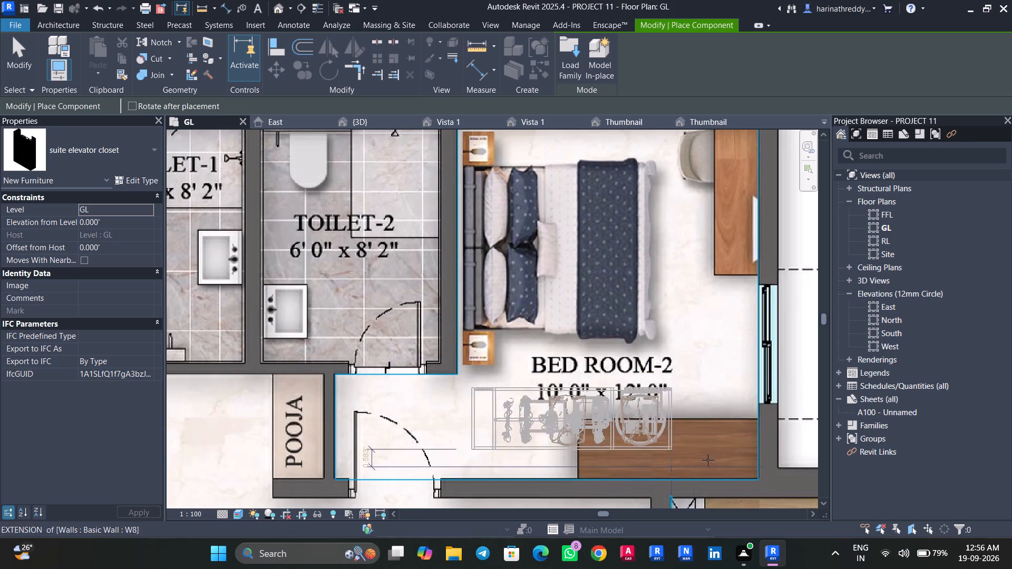
pyautogui.click(758, 478)
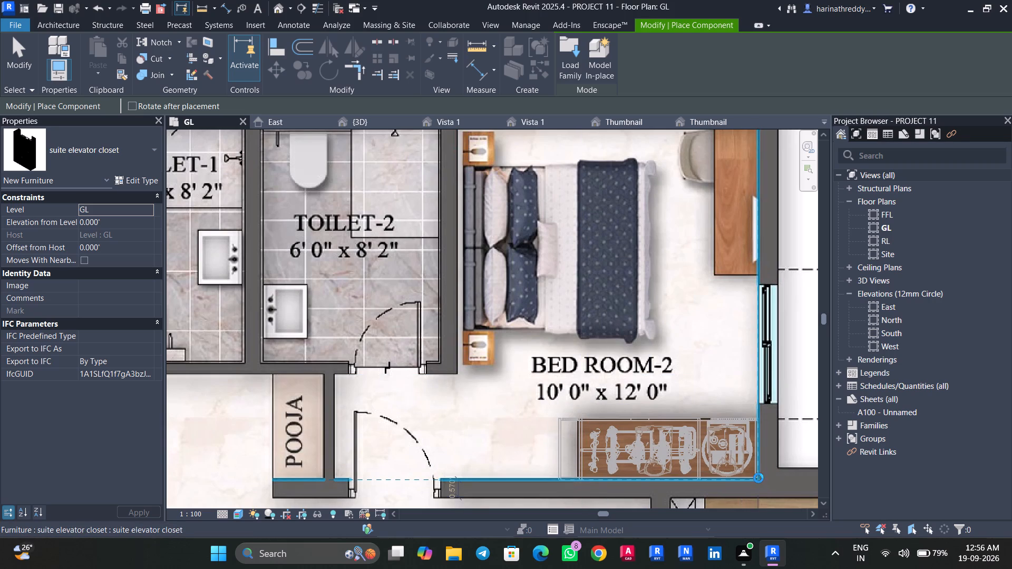
pyautogui.press('Escape')
pyautogui.press('Escape')
pyautogui.press('Escape')
pyautogui.press('Escape')
pyautogui.press('Escape')
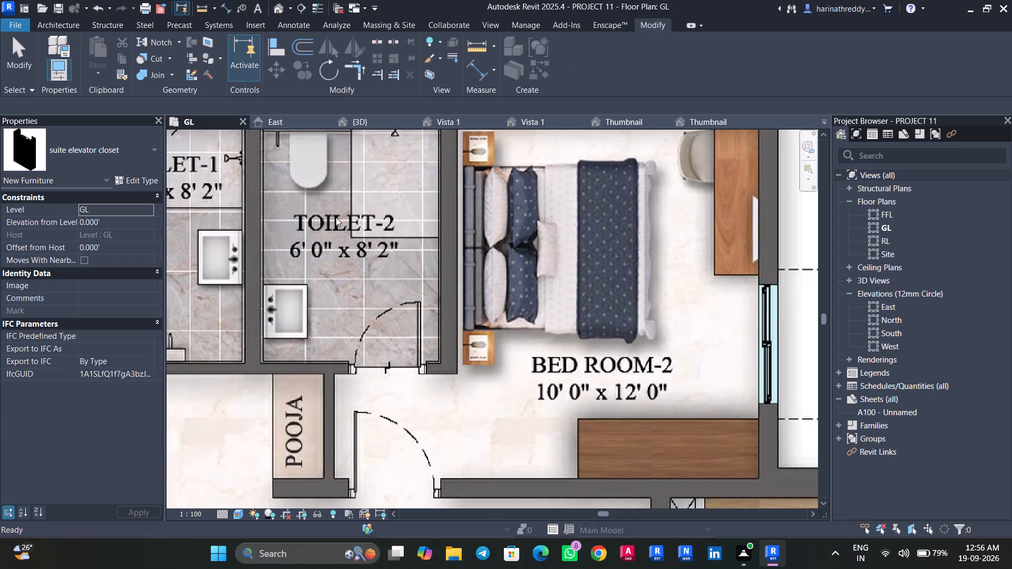
# Inspect the 3BHK's furnished rooms from above in the 3D view, checking the newly placed BED ROOM-2 closet and furniture.
pyautogui.click(358, 125)
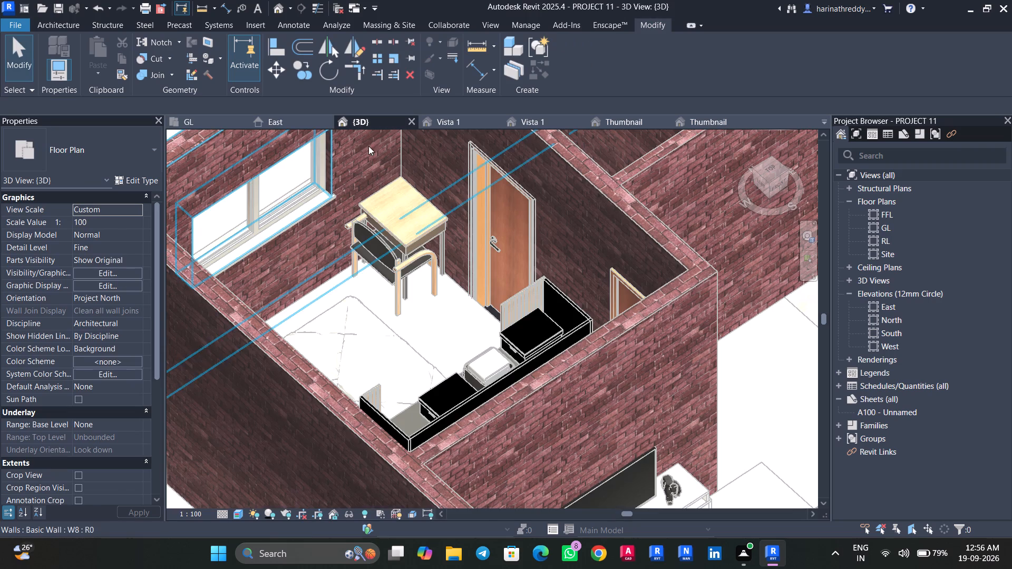
pyautogui.scroll(-19, 690, 338)
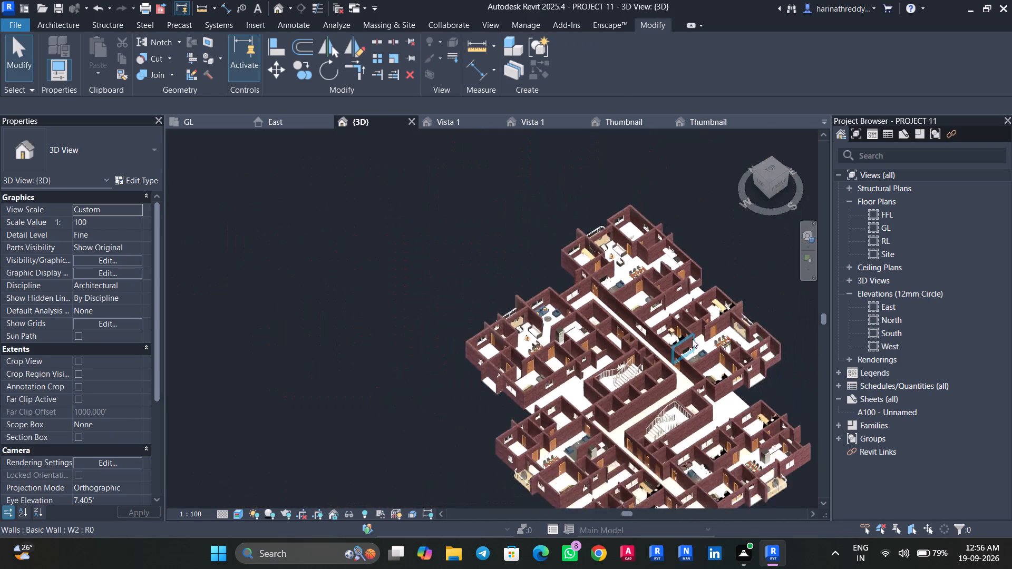
pyautogui.scroll(-4, 692, 339)
pyautogui.keyDown('shift'); pyautogui.moveTo(764, 331); pyautogui.dragTo(759, 317, button='middle'); pyautogui.keyUp('shift')
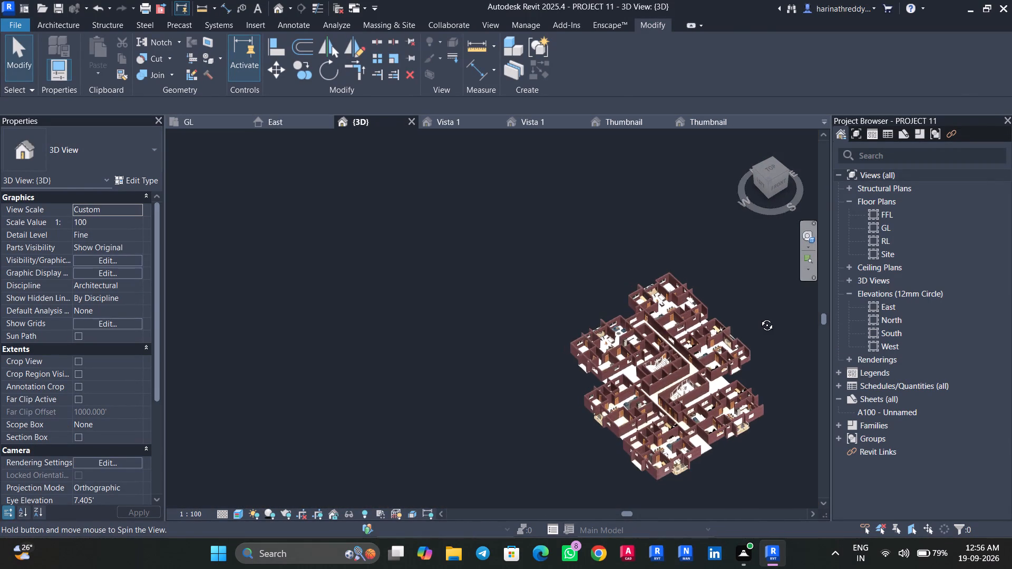
pyautogui.keyDown('shift'); pyautogui.moveTo(759, 317); pyautogui.dragTo(777, 445, button='middle'); pyautogui.keyUp('shift')
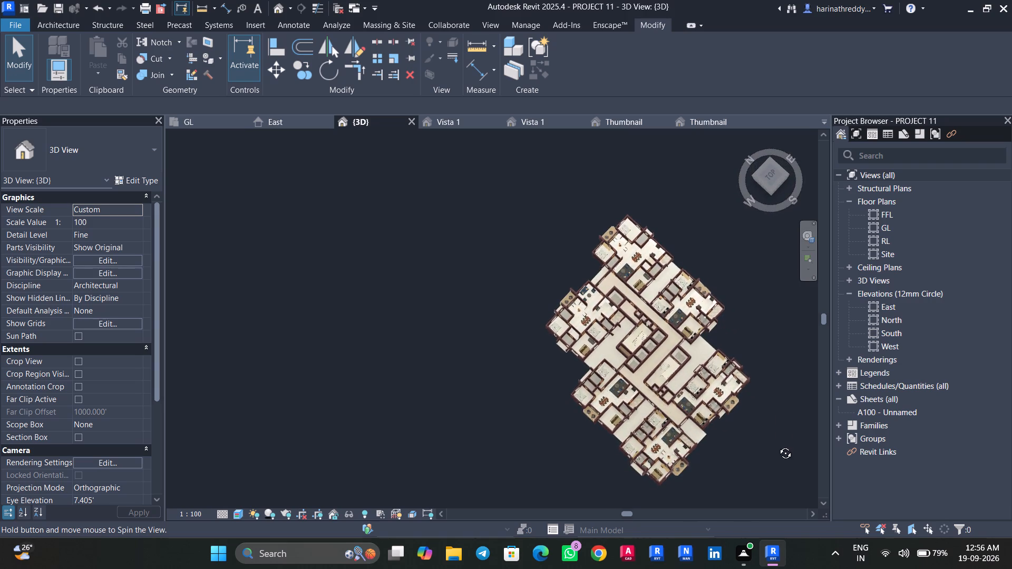
pyautogui.keyDown('shift'); pyautogui.moveTo(777, 445); pyautogui.dragTo(780, 450, button='middle'); pyautogui.keyUp('shift')
pyautogui.scroll(1, 683, 280)
pyautogui.scroll(-1, 683, 280)
pyautogui.scroll(16, 683, 280)
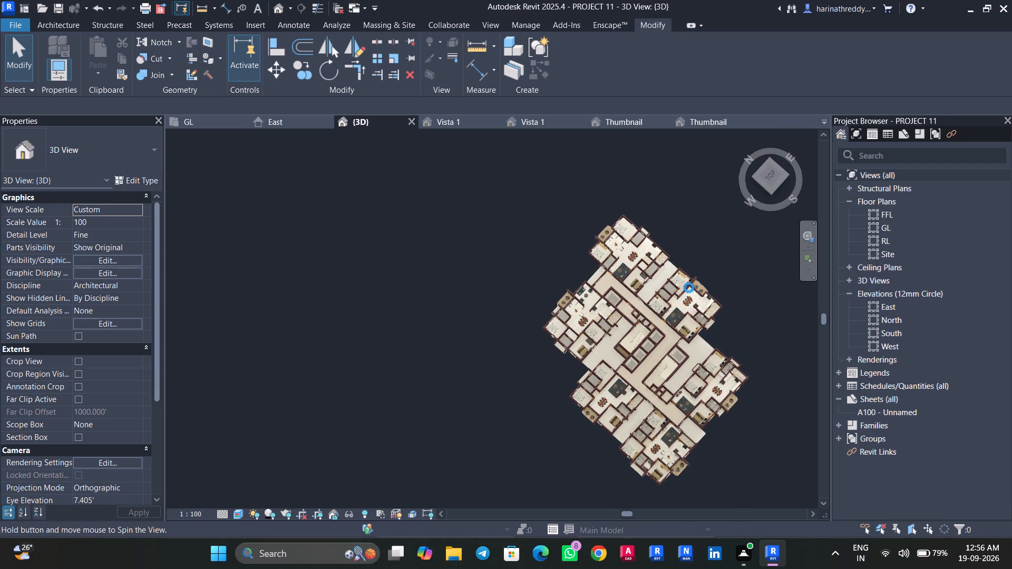
pyautogui.scroll(5, 655, 255)
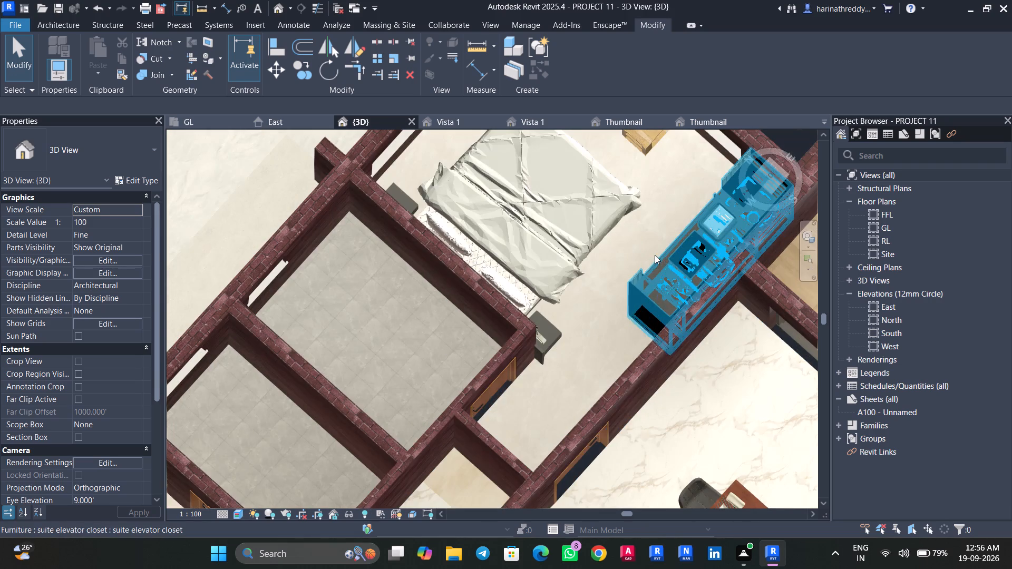
pyautogui.scroll(-8, 605, 267)
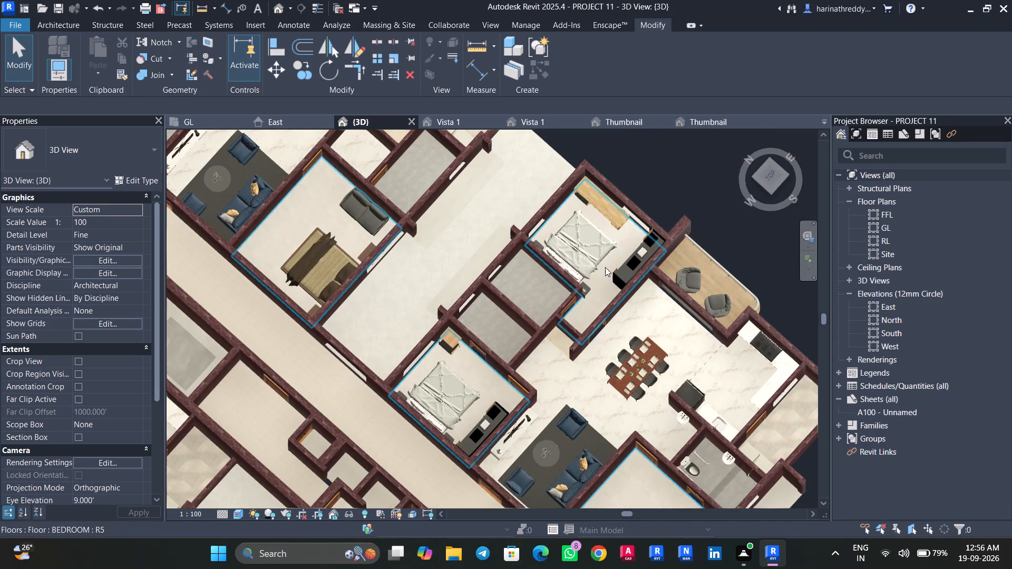
# Look over the 3BHK's rooms in the GL floor plan, checking what still has to be placed.
pyautogui.click(216, 123)
pyautogui.scroll(-8, 497, 355)
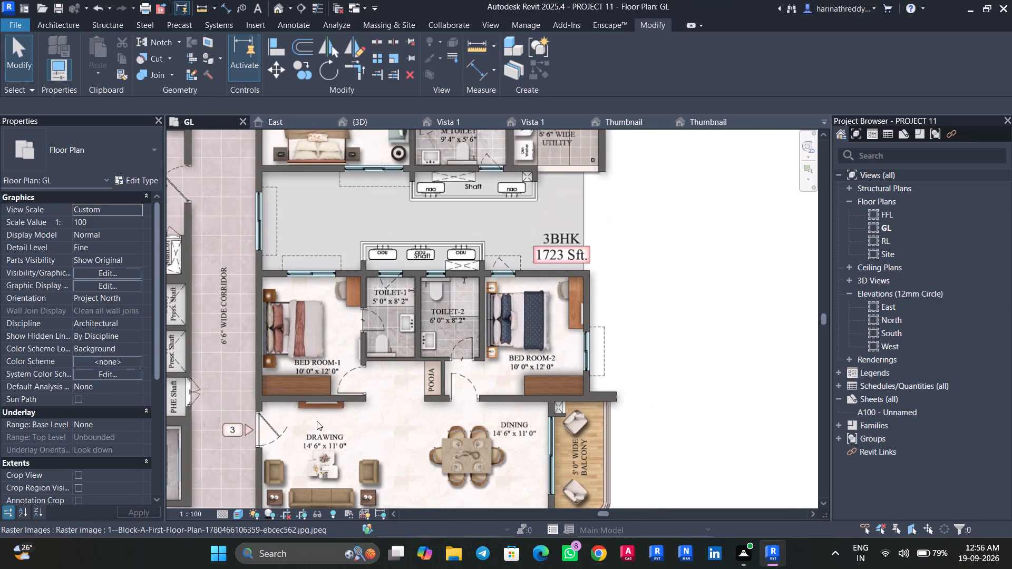
pyautogui.moveTo(385, 431); pyautogui.dragTo(390, 349, button='middle')
pyautogui.press('Tab')
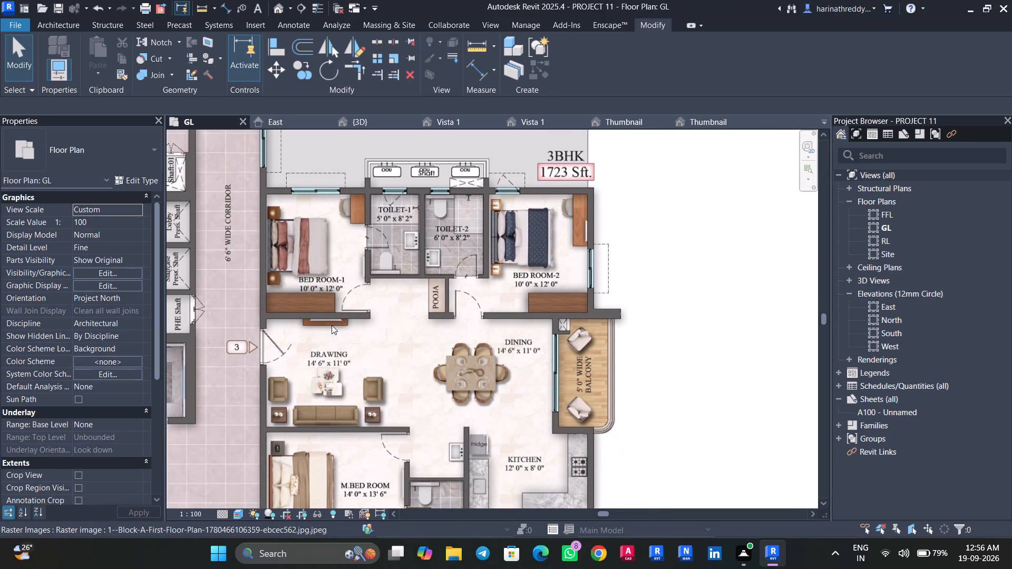
pyautogui.click(332, 325)
pyautogui.press('Escape')
pyautogui.scroll(-4, 336, 409)
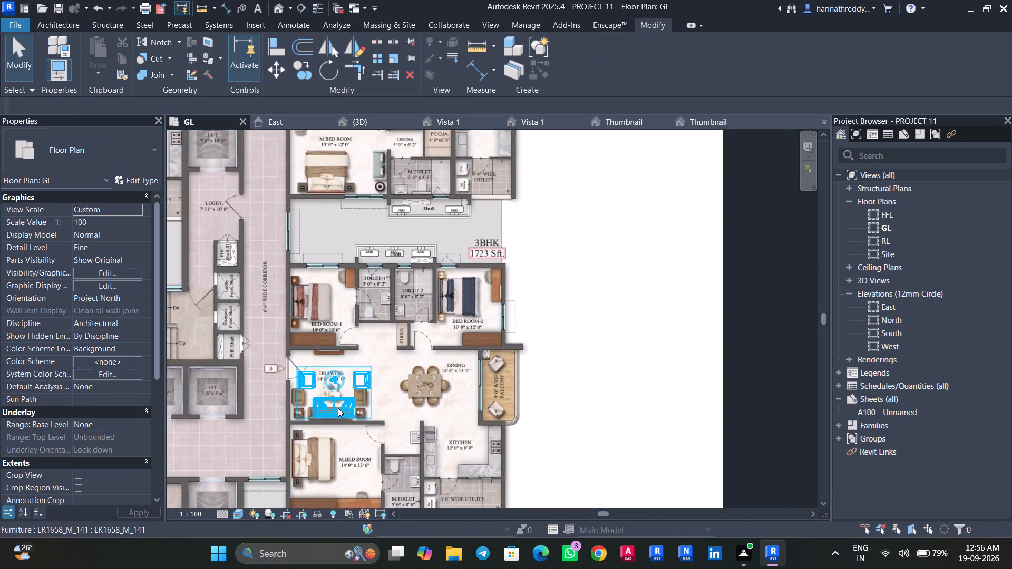
pyautogui.scroll(-6, 338, 408)
pyautogui.moveTo(566, 393); pyautogui.dragTo(616, 336, button='middle')
pyautogui.scroll(7, 412, 330)
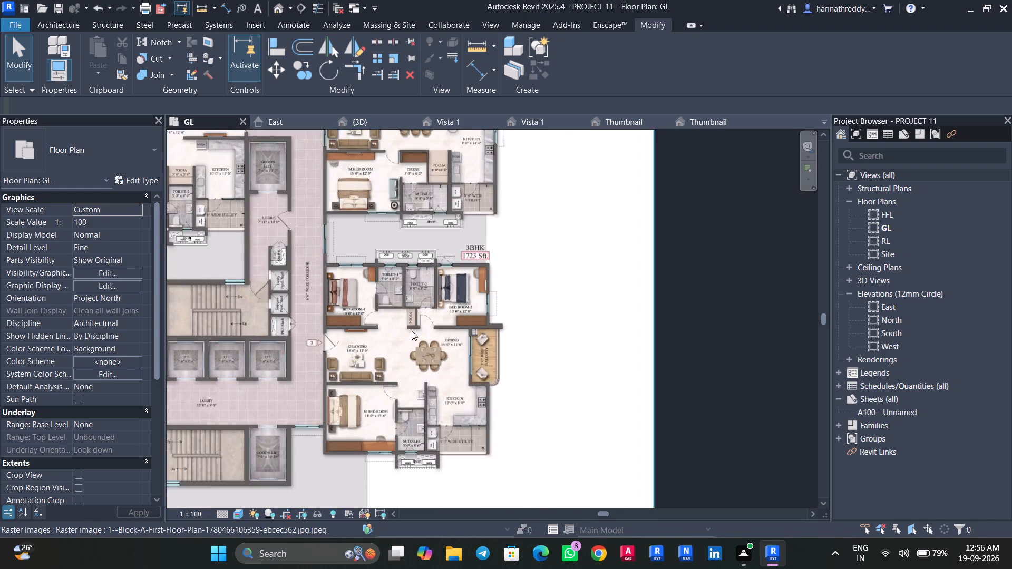
pyautogui.scroll(2, 412, 331)
pyautogui.press('Tab')
pyautogui.press('Tab')
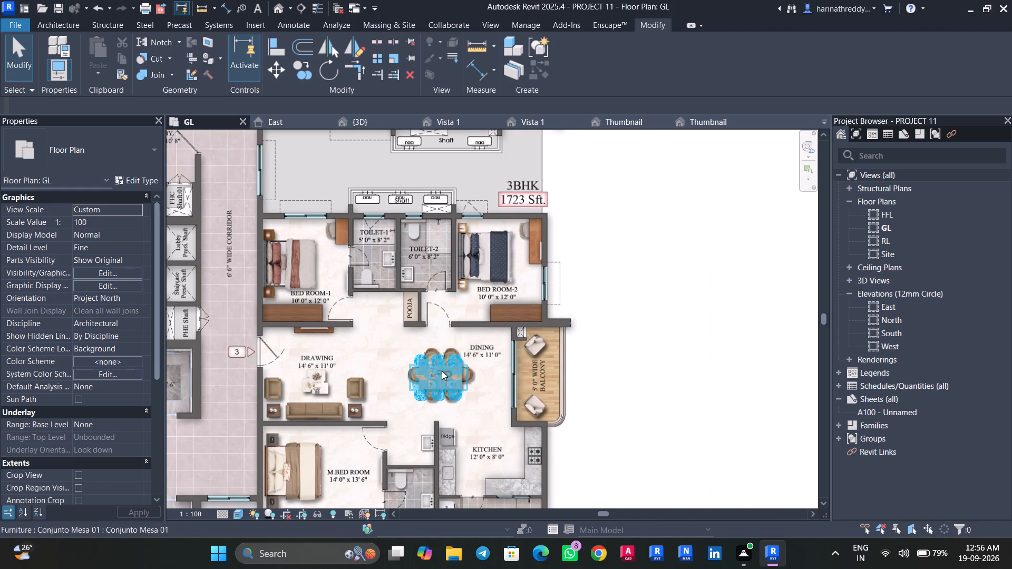
pyautogui.moveTo(473, 437); pyautogui.dragTo(490, 367, button='middle')
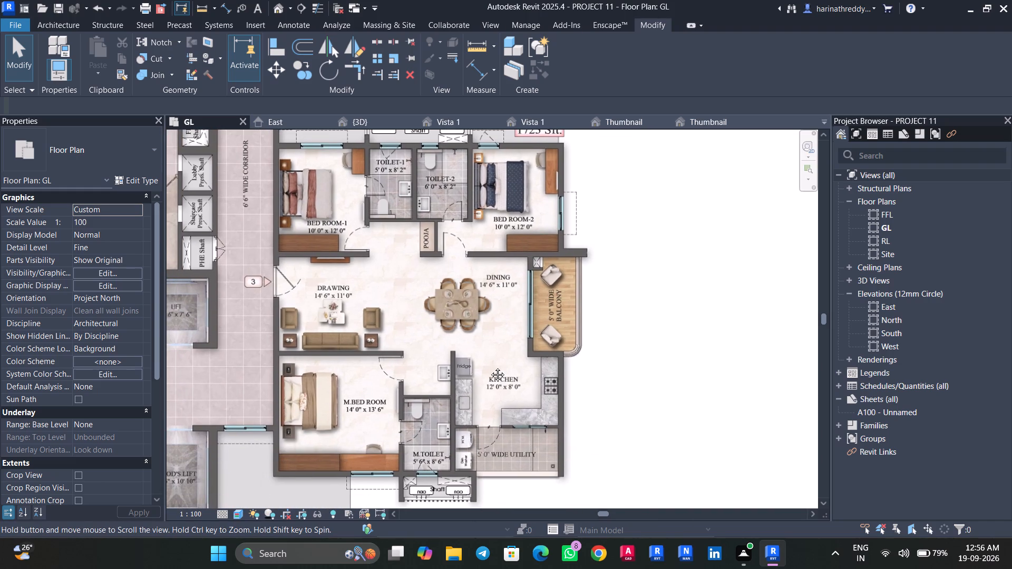
pyautogui.moveTo(490, 367); pyautogui.dragTo(522, 478, button='middle')
# Draw a Curtain_Wall-Empty curtain wall from GL up to FFL across TOILET-1's full width along the pictured shower line.
pyautogui.scroll(5, 439, 286)
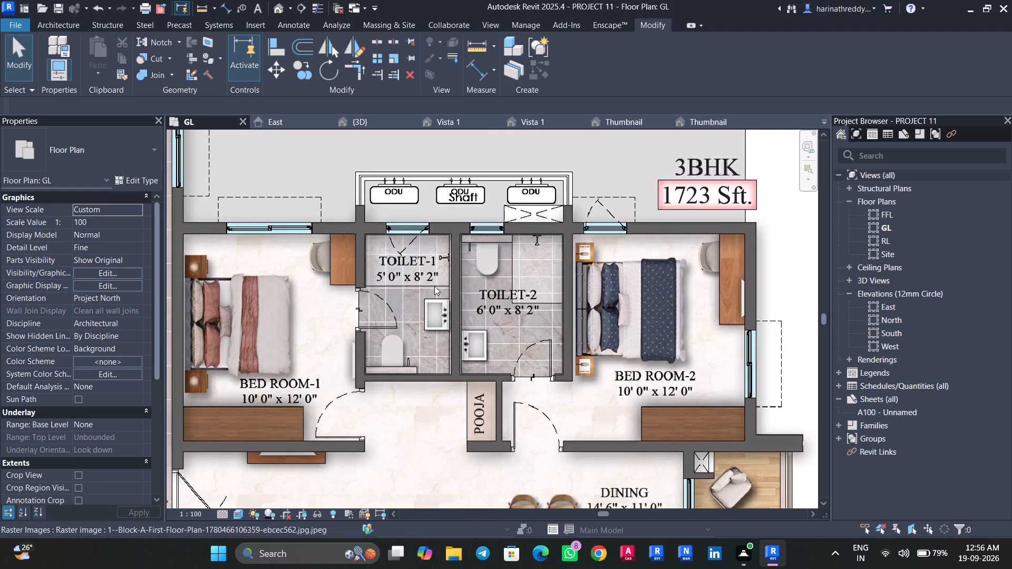
pyautogui.write('wa')
pyautogui.scroll(5, 381, 280)
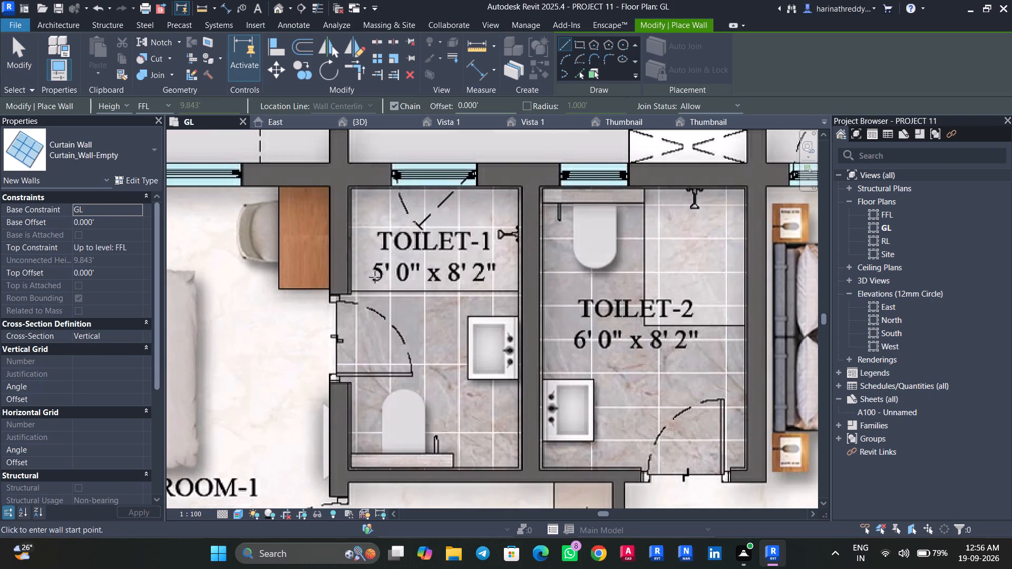
pyautogui.click(353, 287)
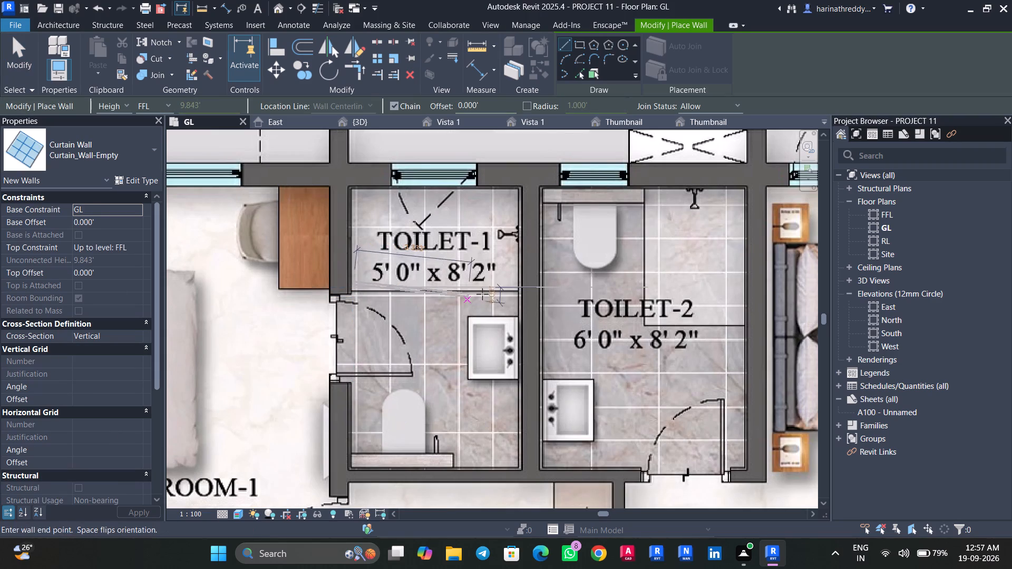
pyautogui.click(516, 286)
pyautogui.press('Escape')
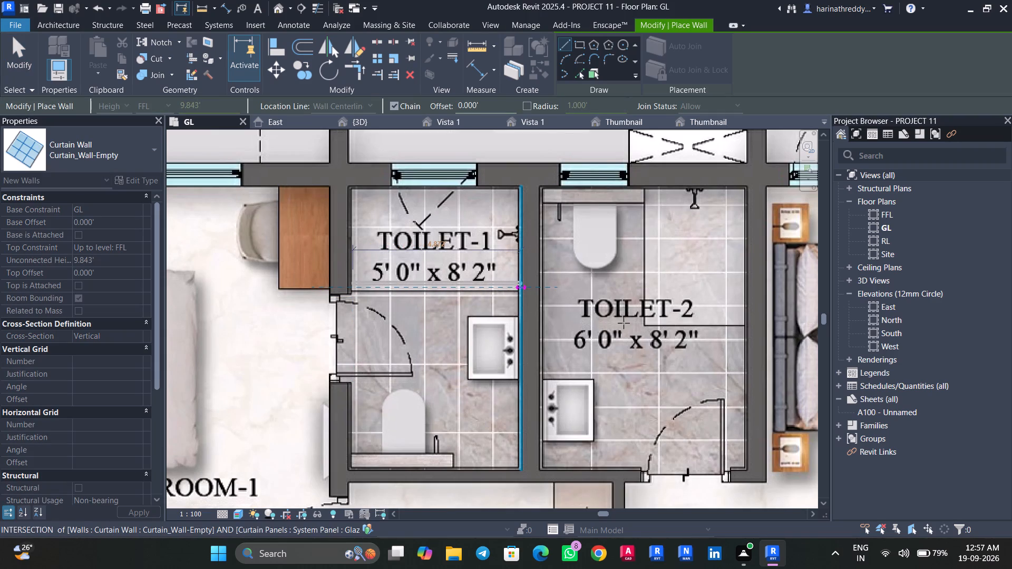
# Draw an L-shaped Curtain_Wall-Empty shower enclosure in TOILET-2, about 4 ft down from the window wall and 3 ft across to BED ROOM-2's wall.
pyautogui.click(643, 190)
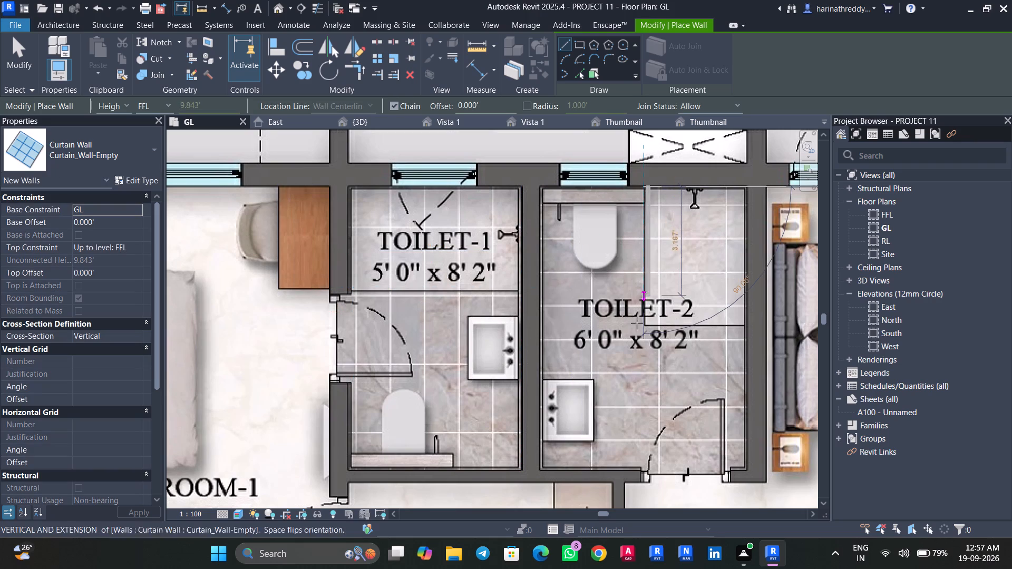
pyautogui.click(642, 324)
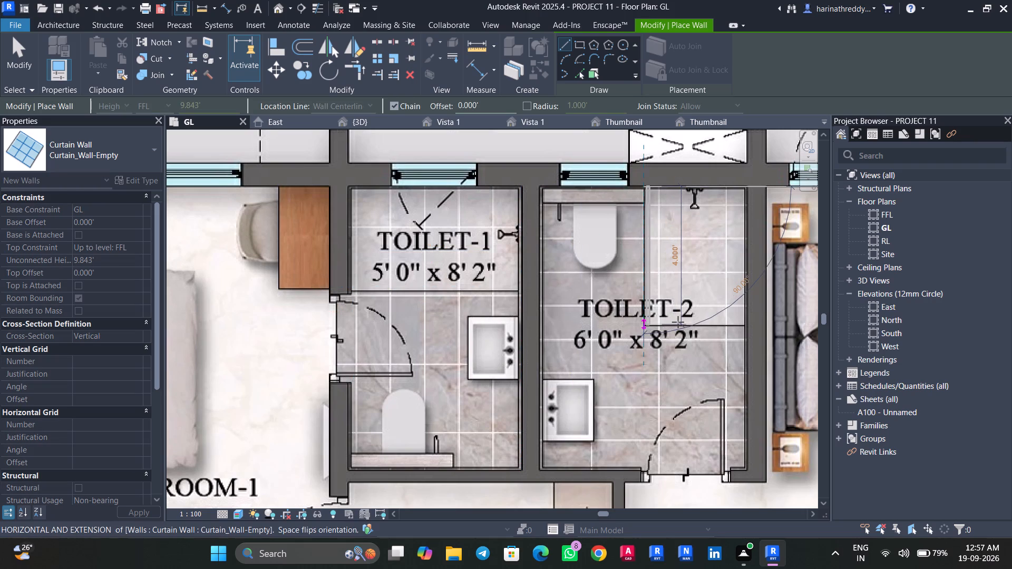
pyautogui.click(743, 326)
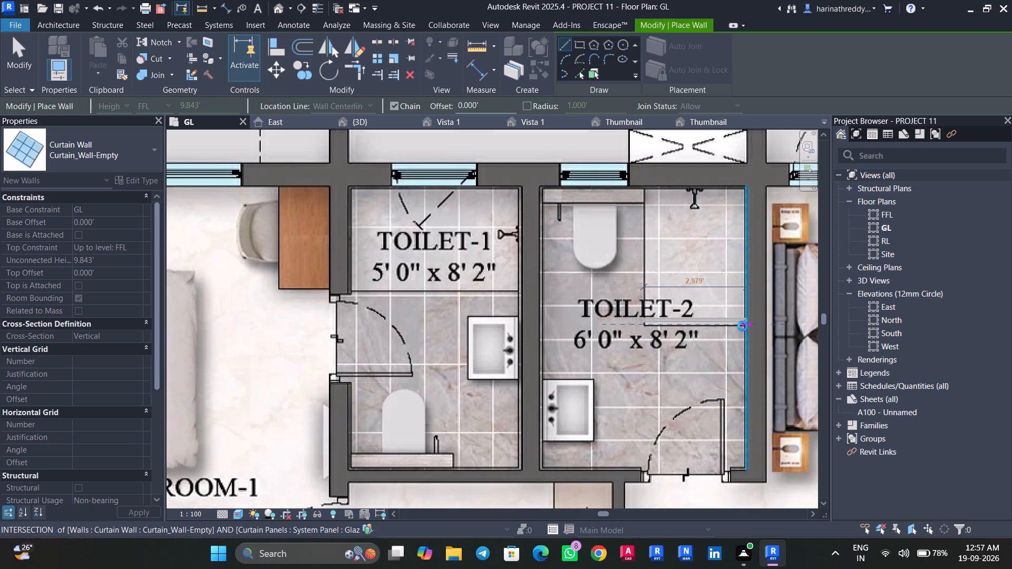
pyautogui.press('Escape')
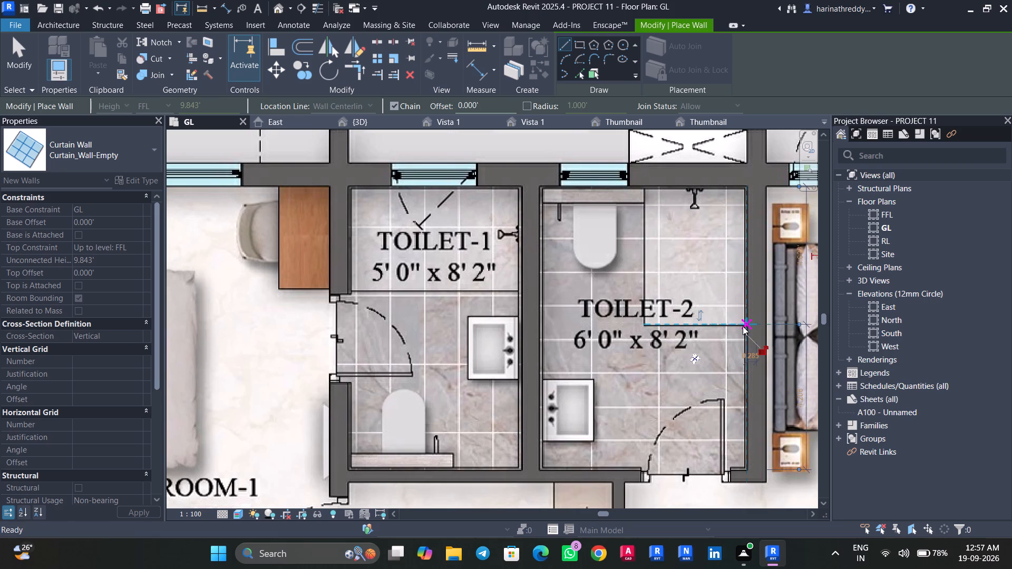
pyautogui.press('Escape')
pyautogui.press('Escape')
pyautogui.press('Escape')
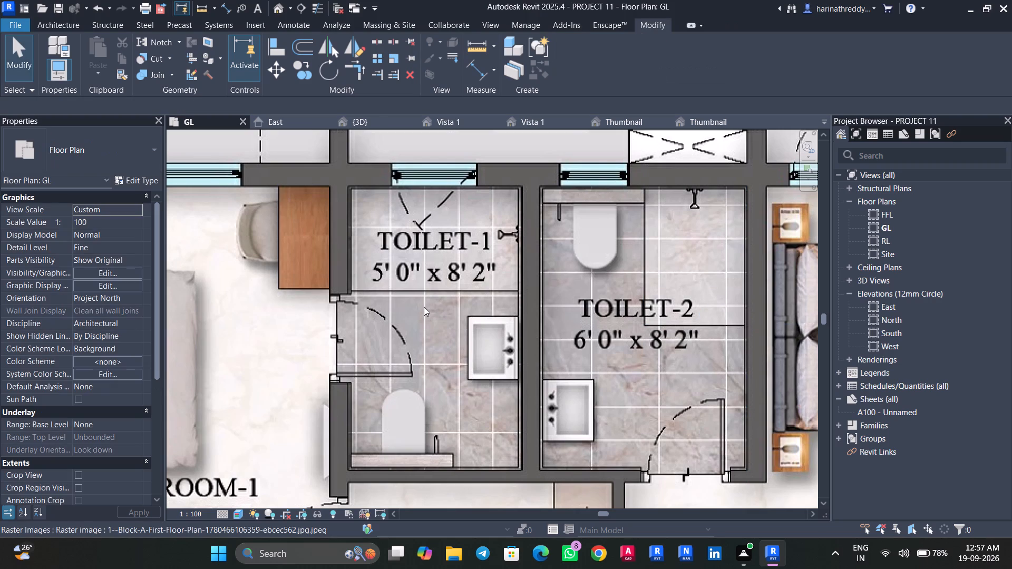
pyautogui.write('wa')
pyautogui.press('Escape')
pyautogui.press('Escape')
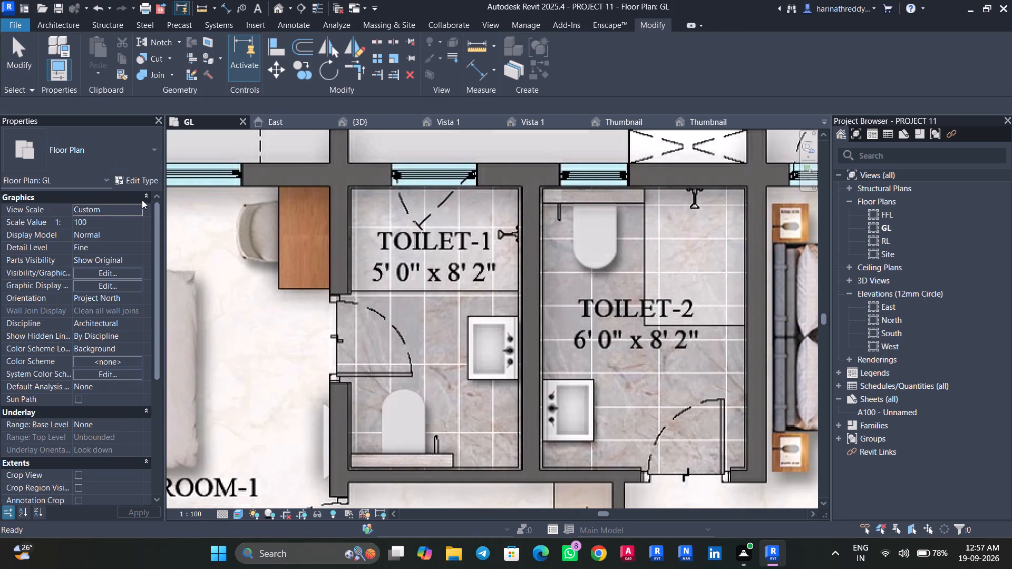
# Place a Plumbing_Fixtures_Sink_Cloakroom 440x350x120mm at 4' elevation from GL over TOILET-1's pictured basin, backed against the wall shared with TOILET-2.
pyautogui.write('cm')
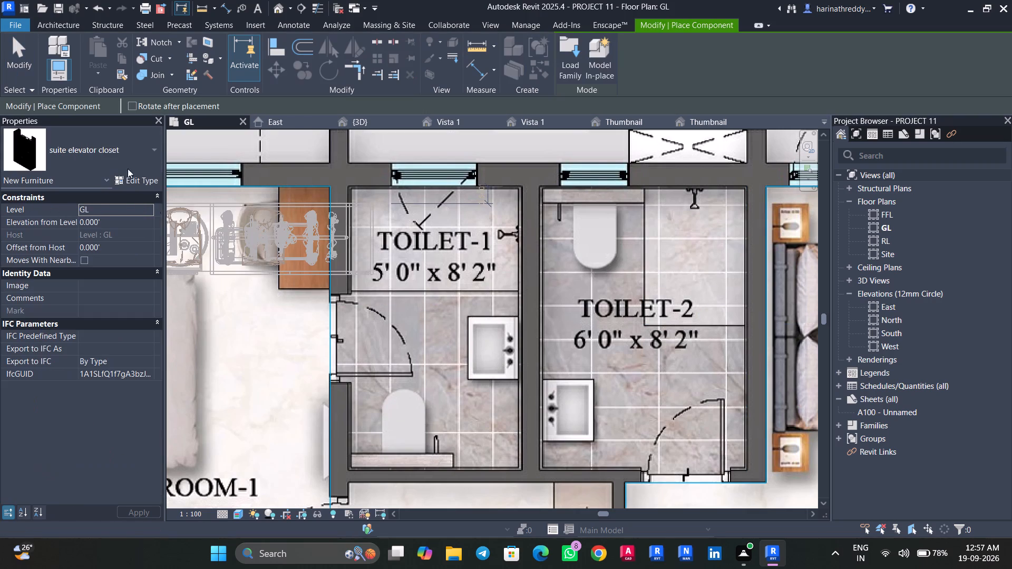
pyautogui.click(116, 160)
pyautogui.scroll(-3, 109, 334)
pyautogui.scroll(4, 108, 344)
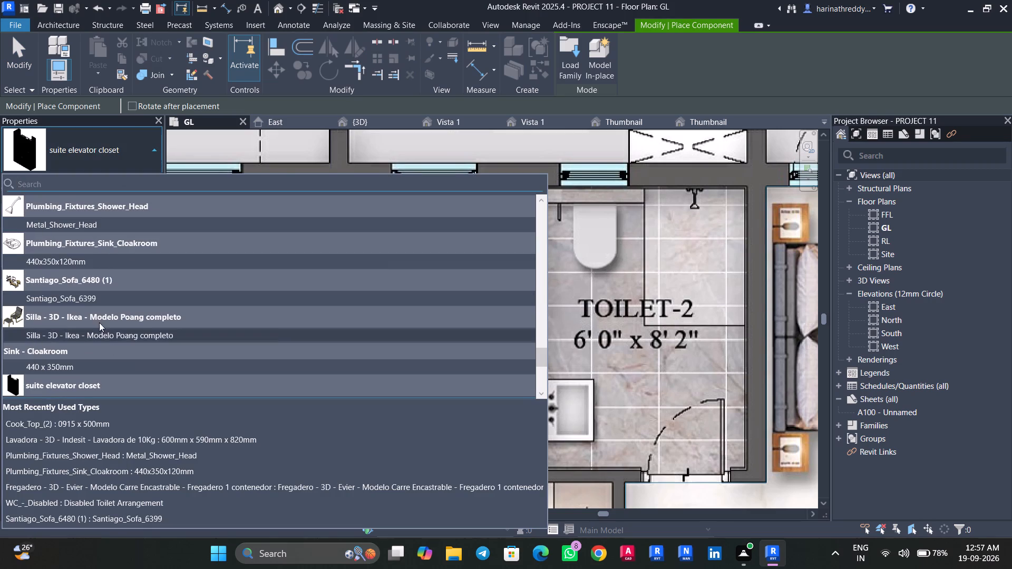
pyautogui.click(97, 261)
pyautogui.click(113, 225)
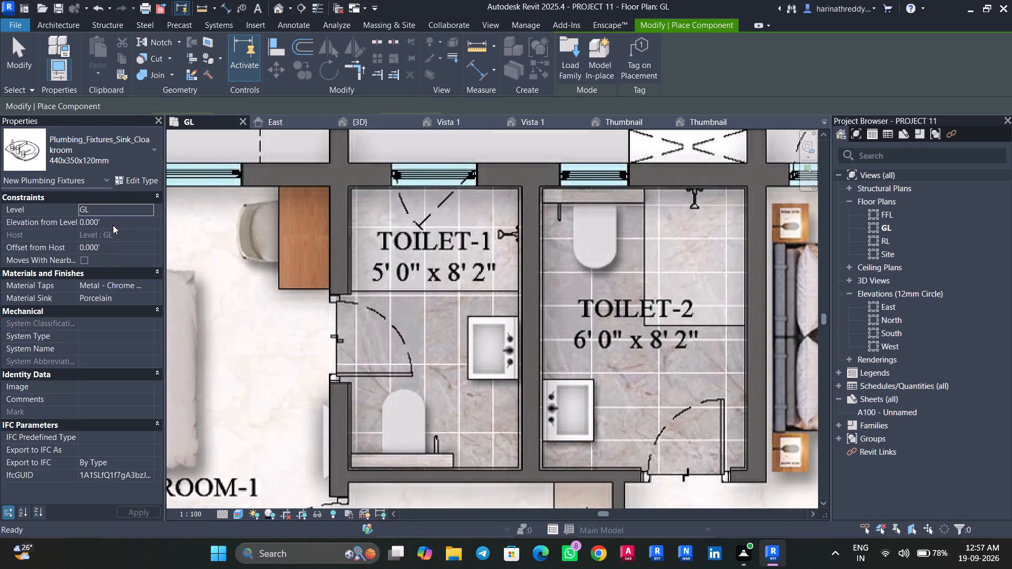
pyautogui.write("4'")
pyautogui.press('Return')
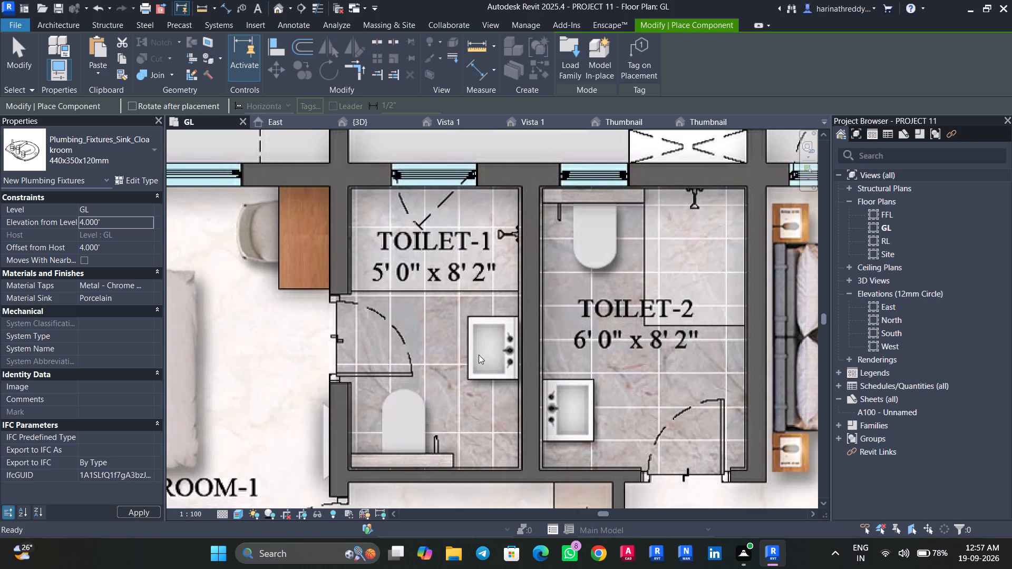
pyautogui.press('space')
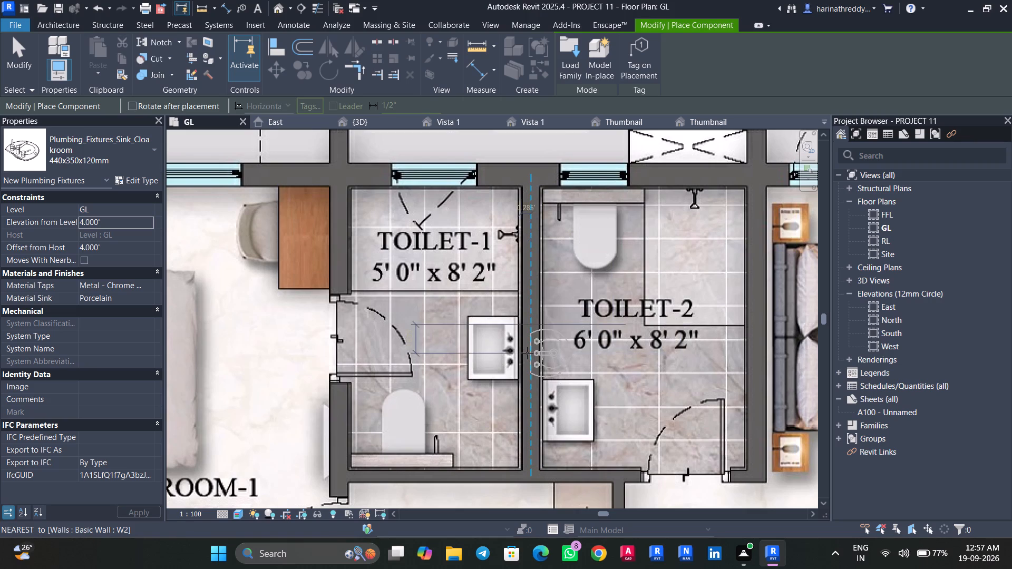
pyautogui.press('space')
pyautogui.press('space')
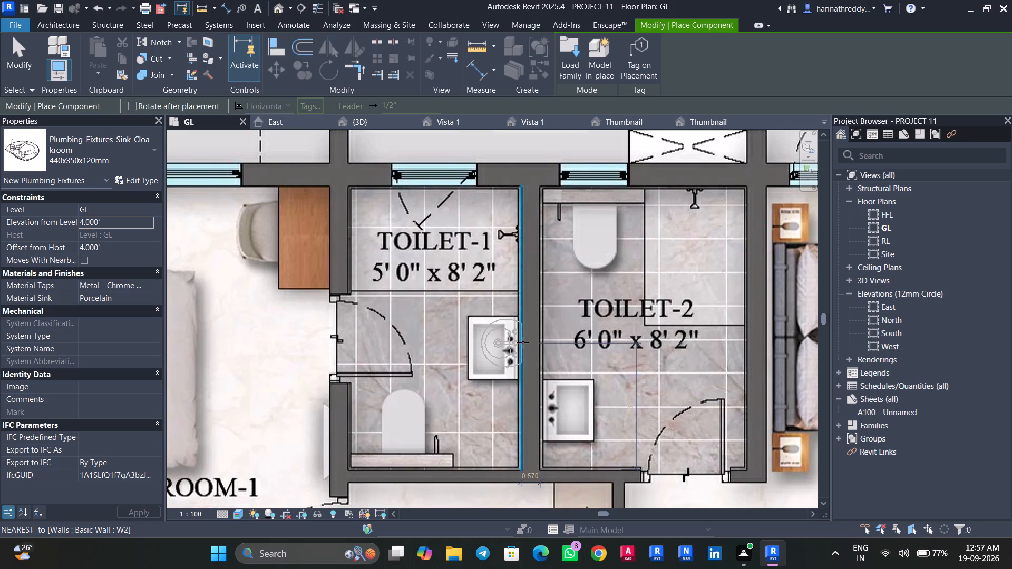
pyautogui.click(523, 342)
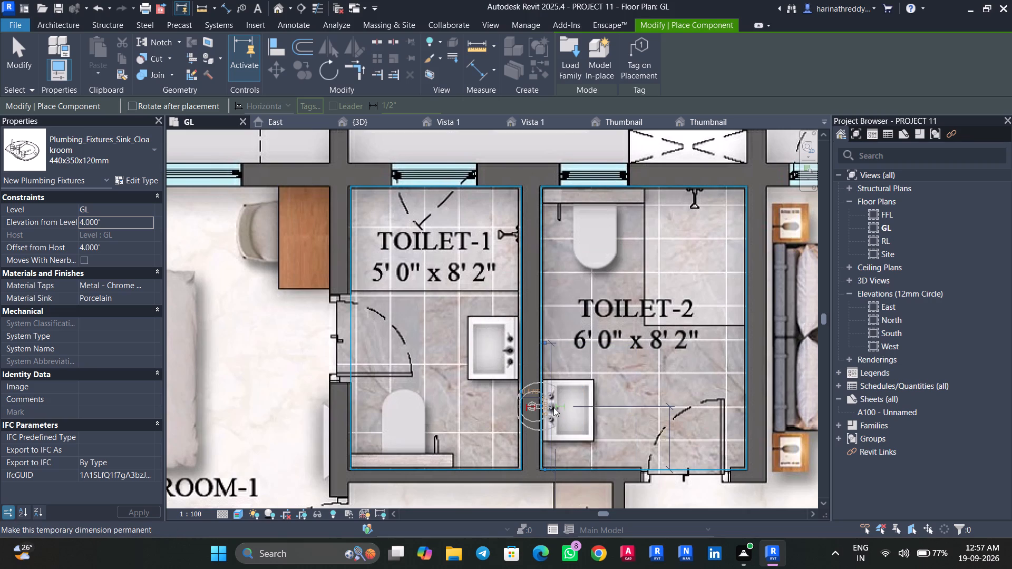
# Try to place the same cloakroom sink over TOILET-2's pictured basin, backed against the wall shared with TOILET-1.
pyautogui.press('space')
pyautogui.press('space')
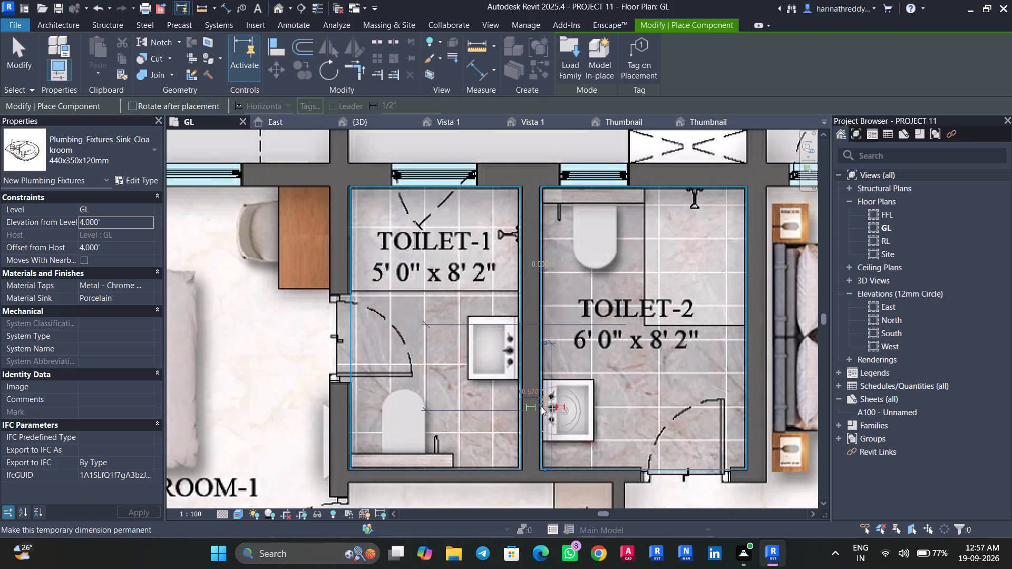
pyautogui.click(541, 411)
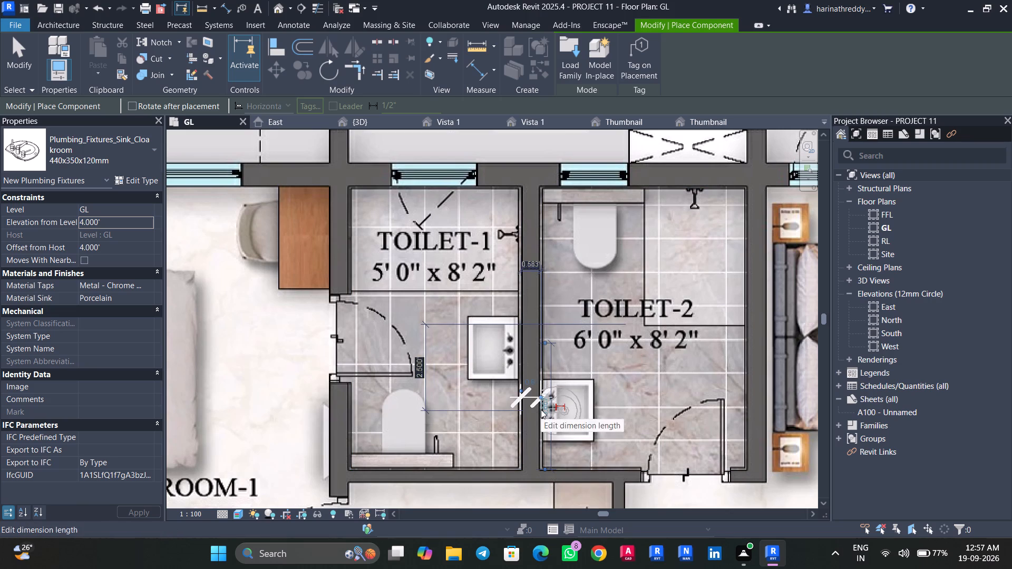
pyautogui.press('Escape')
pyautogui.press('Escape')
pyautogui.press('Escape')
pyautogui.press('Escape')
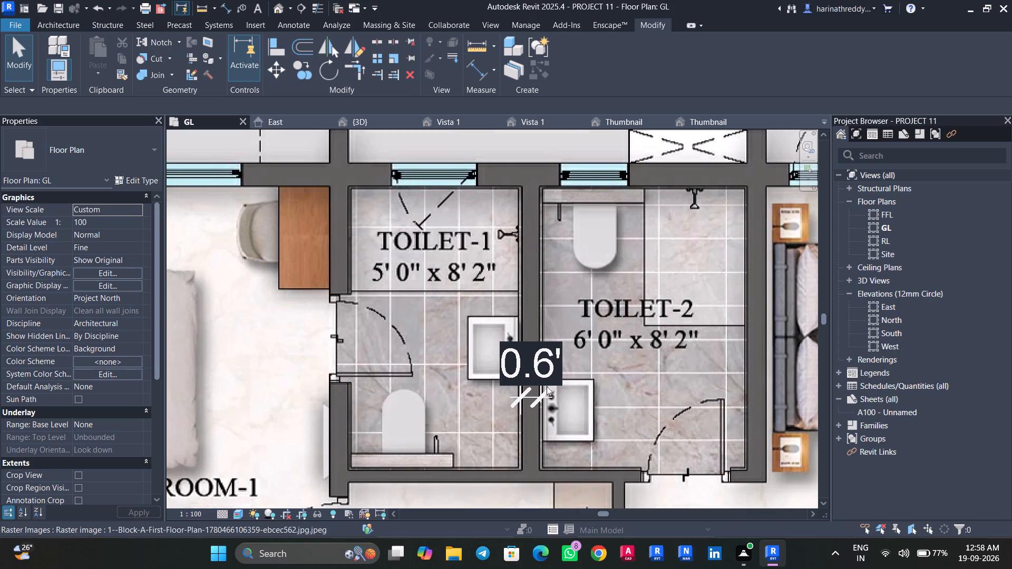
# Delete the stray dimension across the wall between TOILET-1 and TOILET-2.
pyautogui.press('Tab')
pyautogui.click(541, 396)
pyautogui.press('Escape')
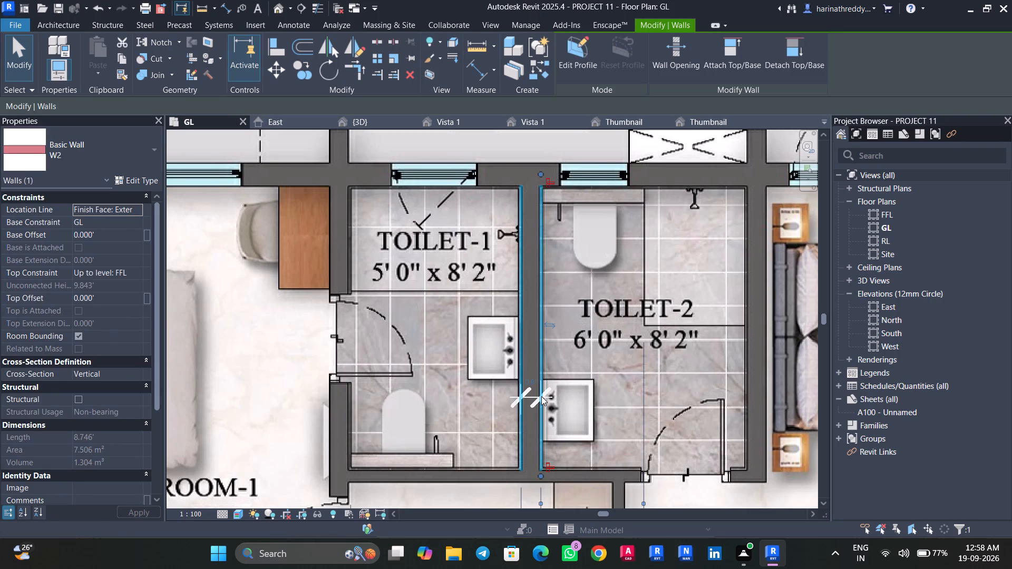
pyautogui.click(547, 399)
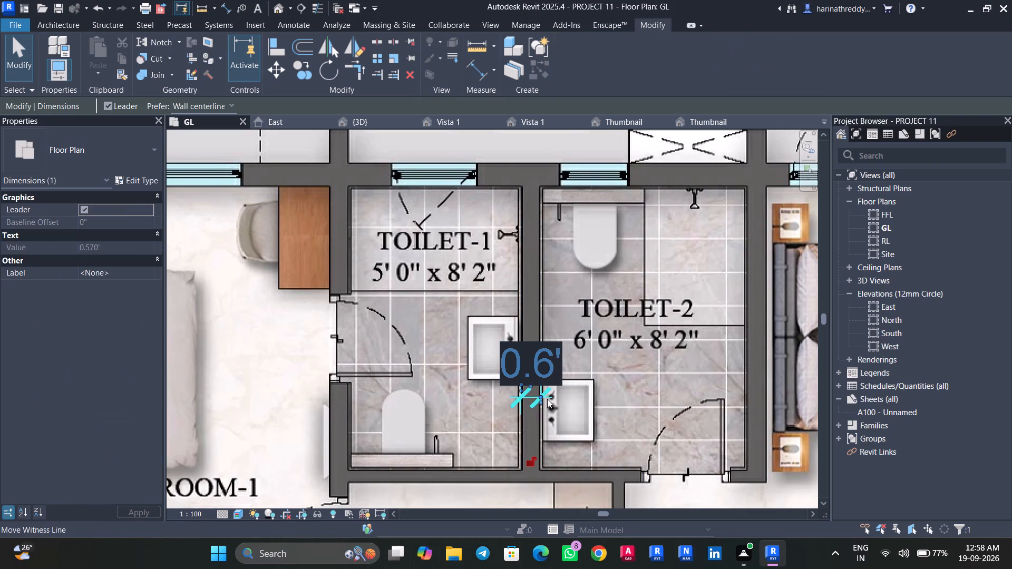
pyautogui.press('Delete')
# Check which elements lie at the pictured basins of TOILET-1 and TOILET-2, looking for placed sinks.
pyautogui.press('Tab')
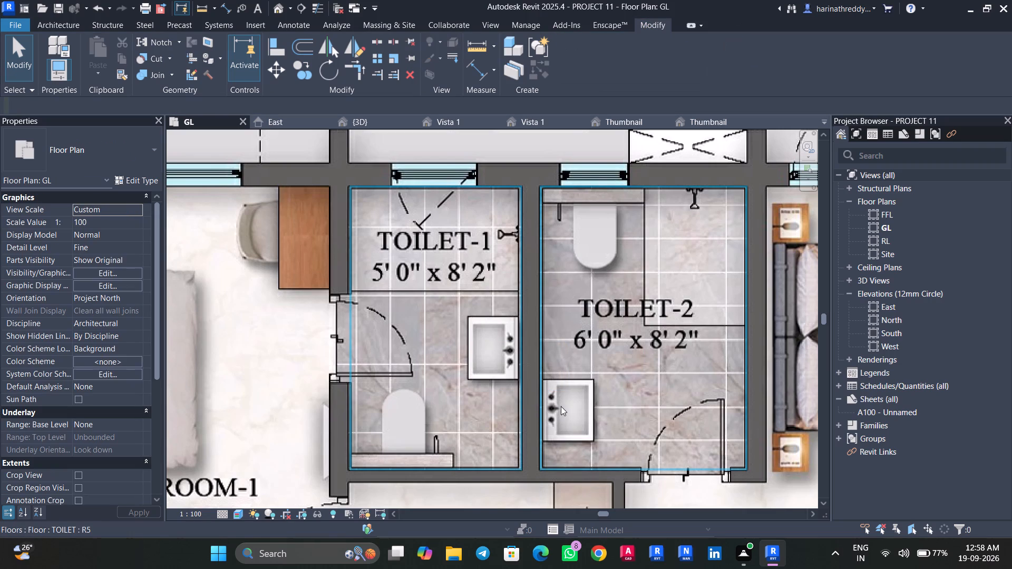
pyautogui.press('Tab')
pyautogui.press('Tab')
pyautogui.press('Tab')
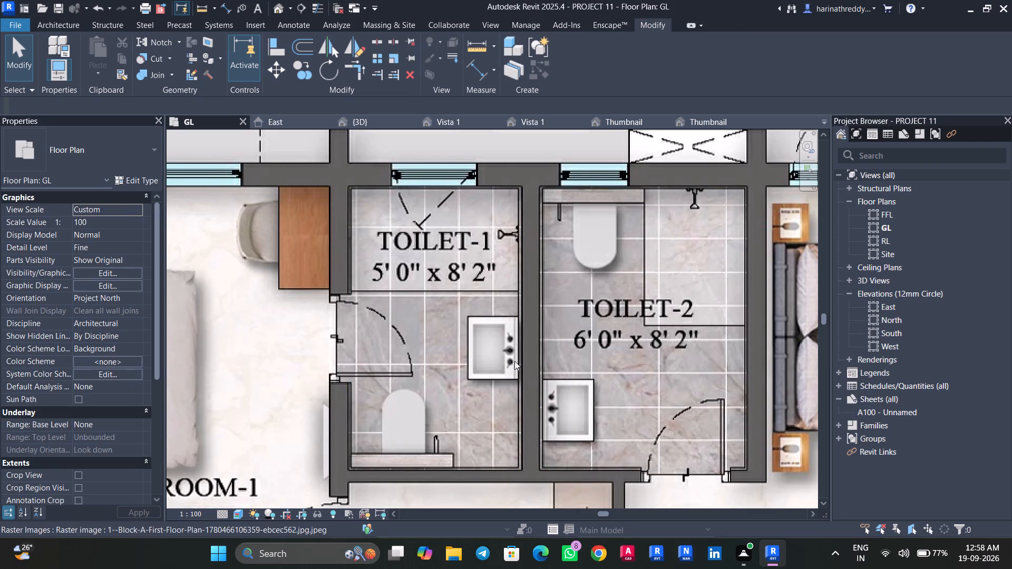
pyautogui.press('Tab')
pyautogui.click(510, 363)
pyautogui.press('Escape')
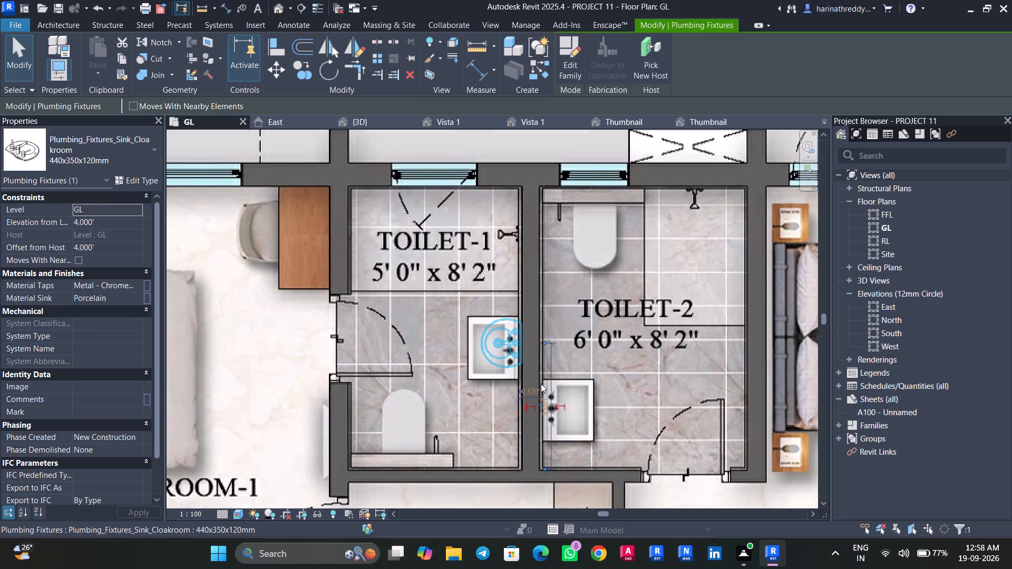
pyautogui.press('Escape')
pyautogui.press('Tab')
pyautogui.press('Tab')
pyautogui.press('Tab')
pyautogui.press('Tab')
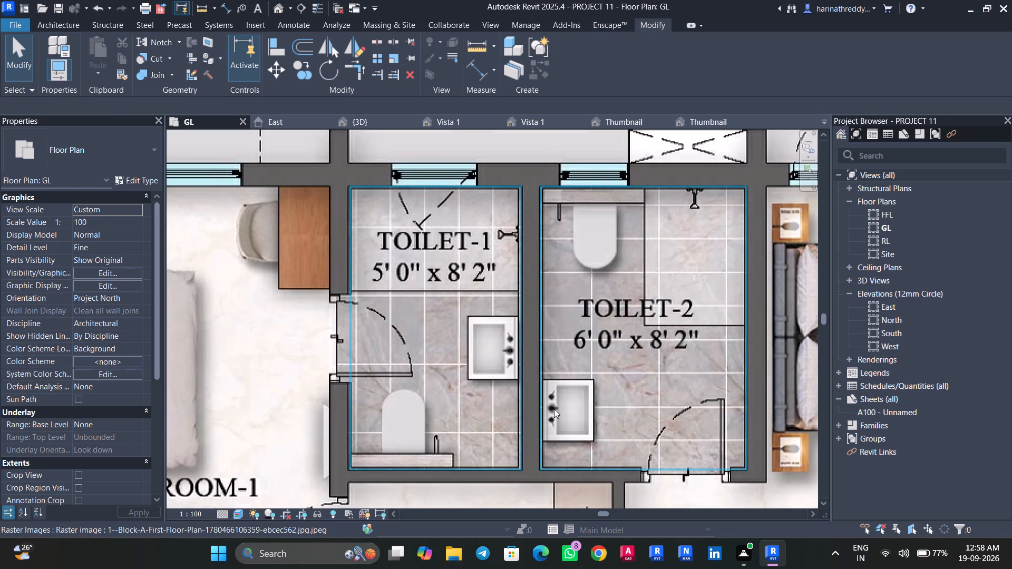
# Place the 440x350x120mm cloakroom sink at 4' elevation over TOILET-2's pictured basin, facing away from the wall shared with TOILET-1.
pyautogui.write('cm')
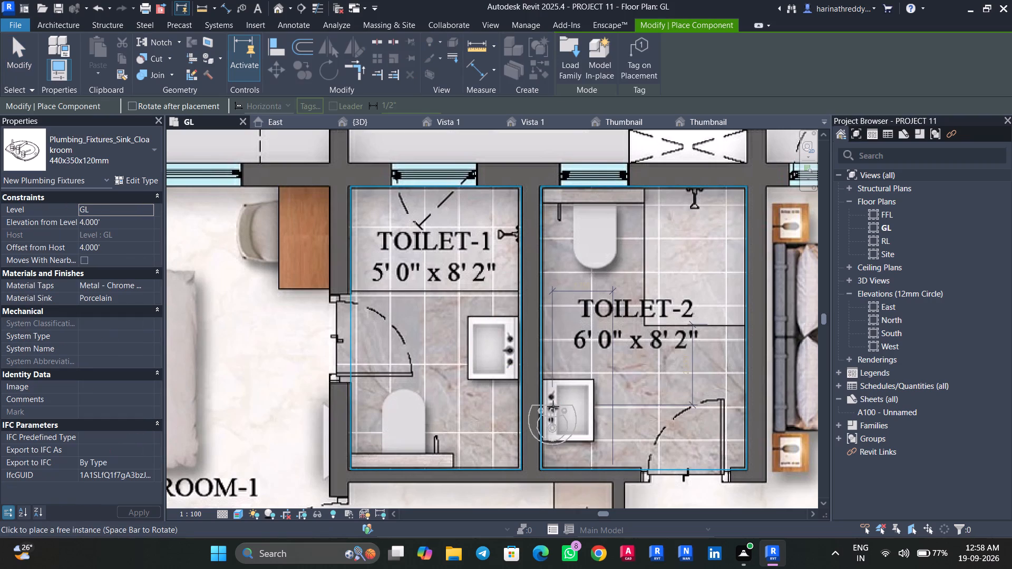
pyautogui.press('space')
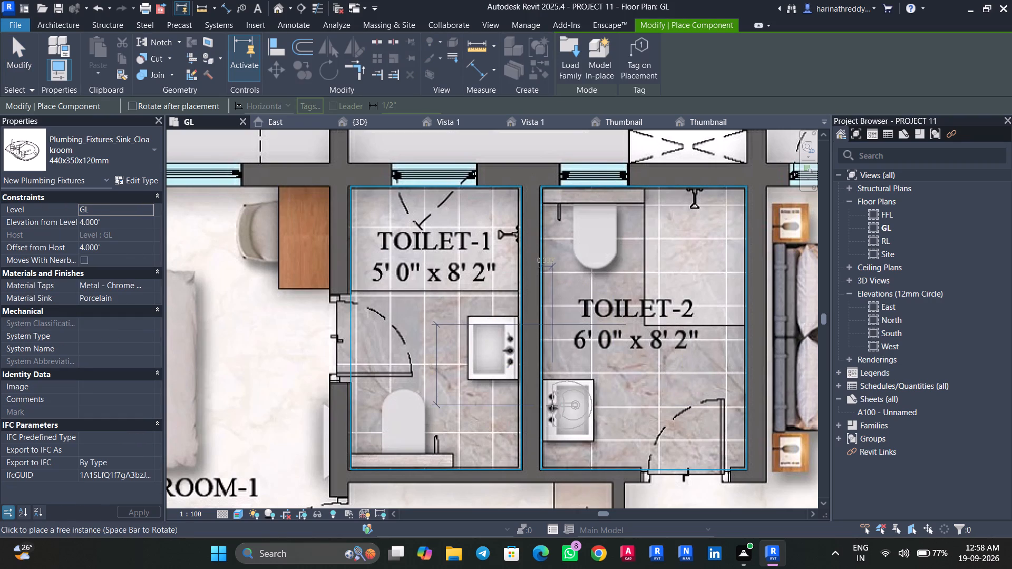
pyautogui.click(544, 411)
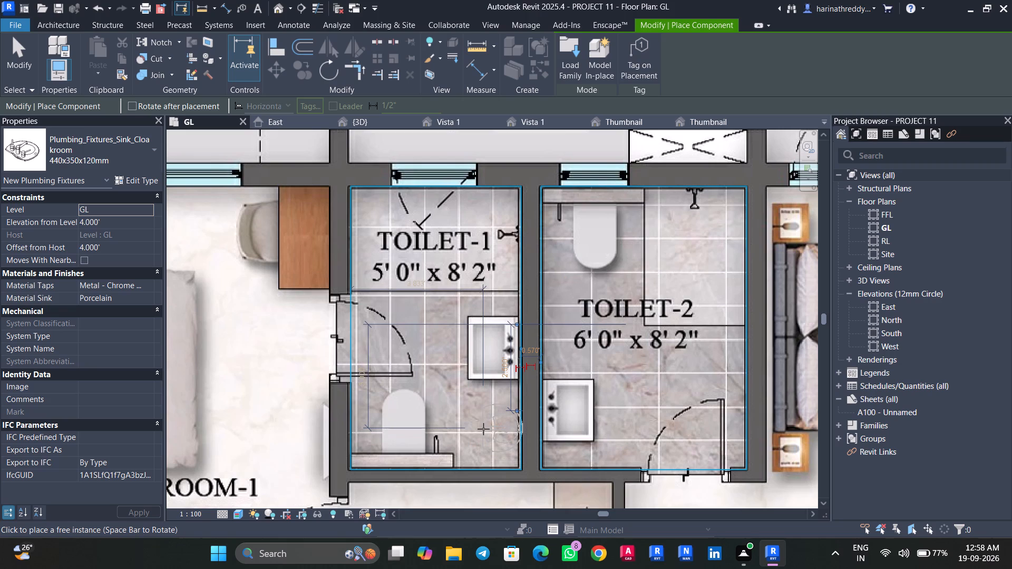
# Place a Plumbing_Fixtures_Shower_Head Metal_Shower_Head at 4' elevation from GL at TOILET-1's pictured shower, on the wall shared with TOILET-2.
pyautogui.click(60, 141)
pyautogui.scroll(3, 95, 311)
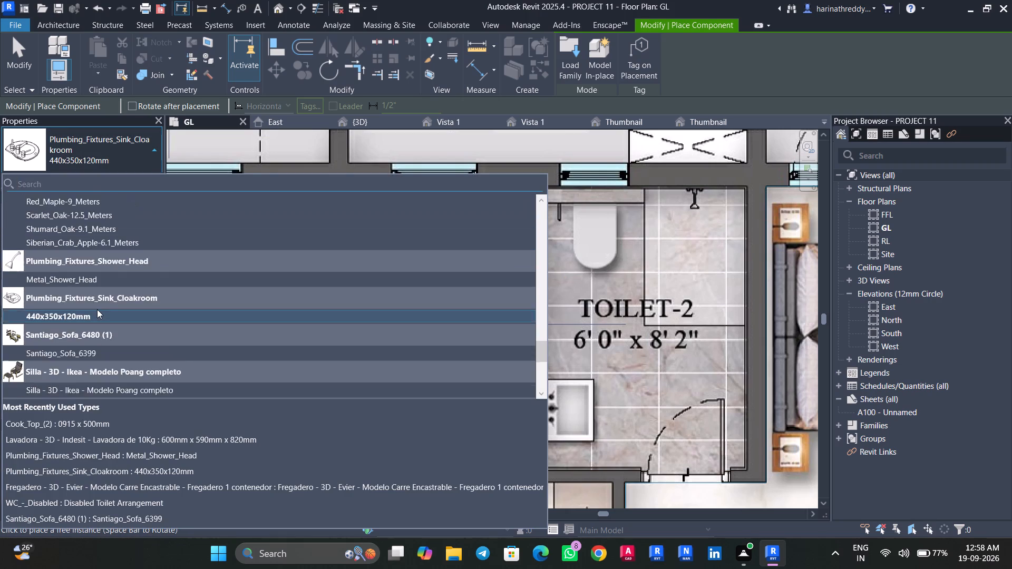
pyautogui.scroll(4, 97, 309)
pyautogui.scroll(-4, 97, 309)
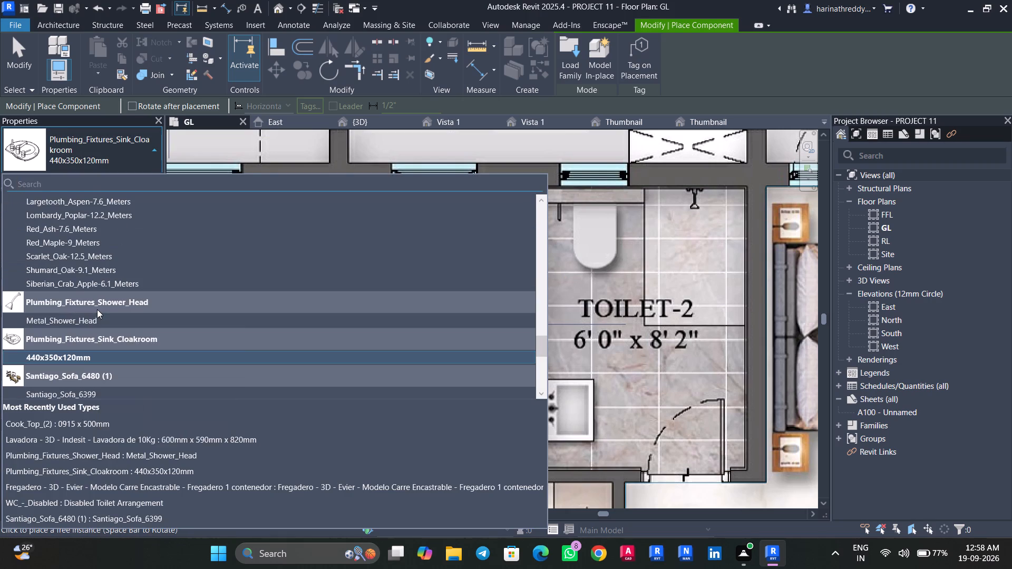
pyautogui.click(89, 320)
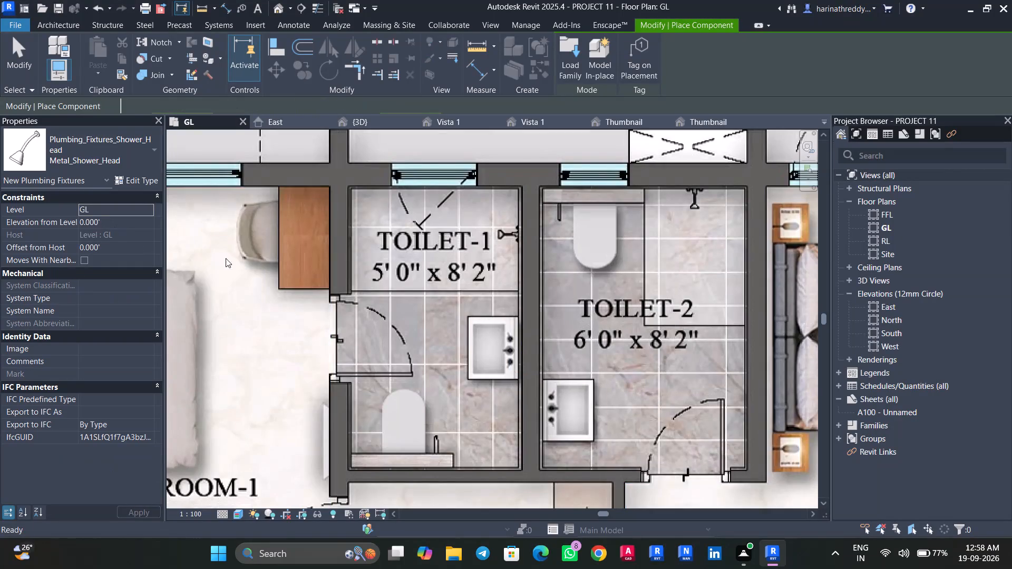
pyautogui.click(128, 222)
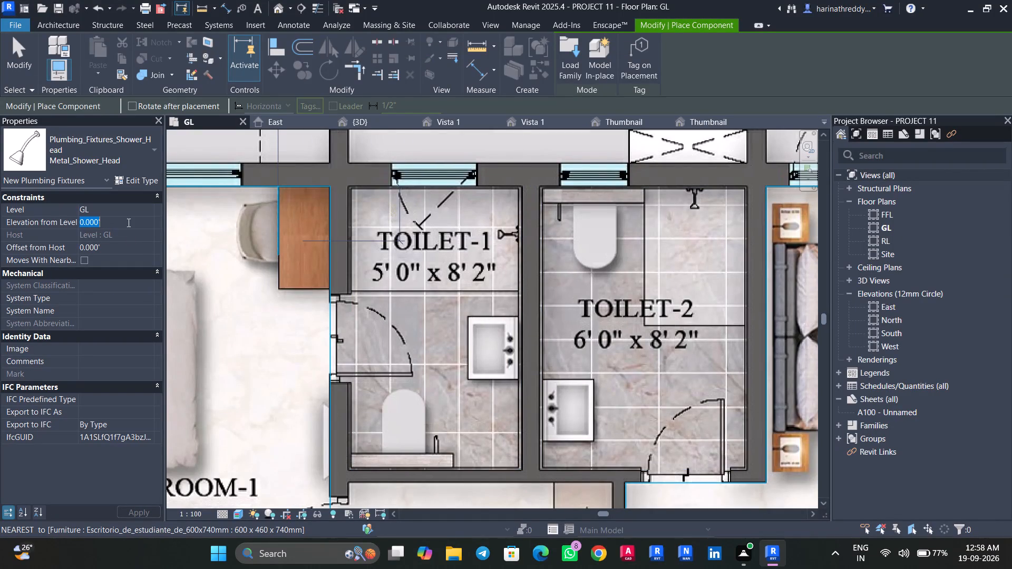
pyautogui.press('4')
pyautogui.press("'")
pyautogui.press('Return')
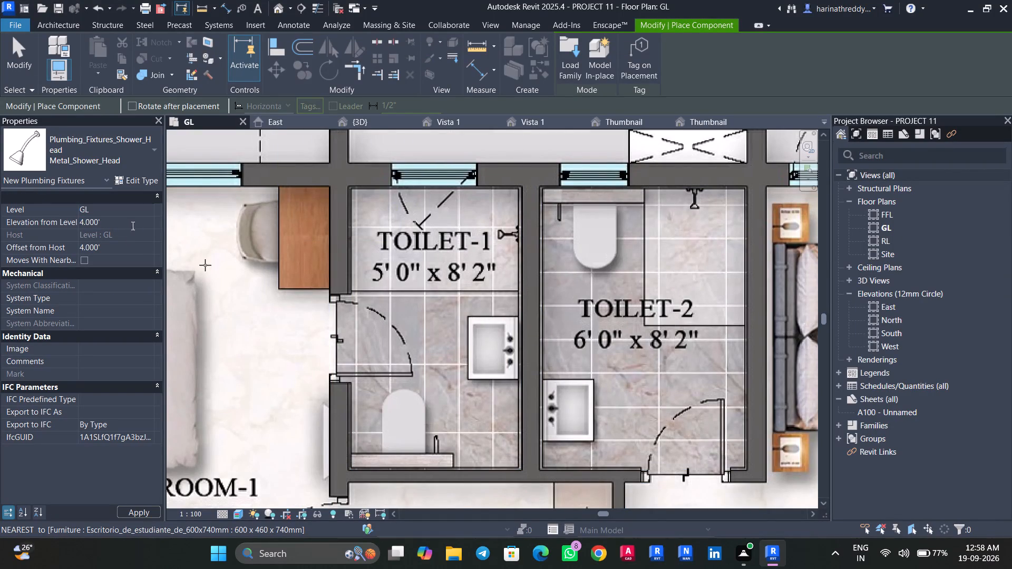
pyautogui.scroll(3, 509, 235)
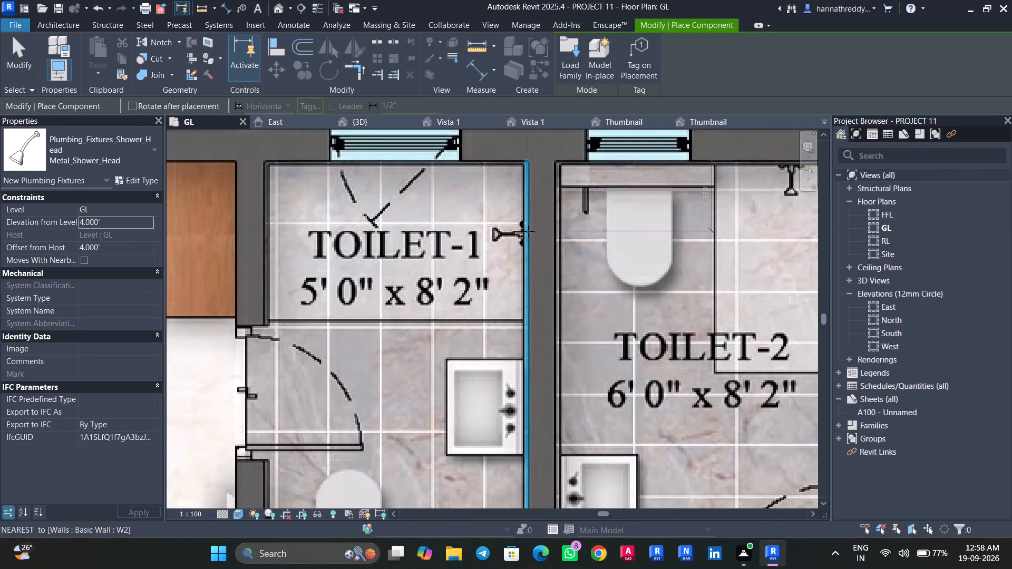
pyautogui.press('space')
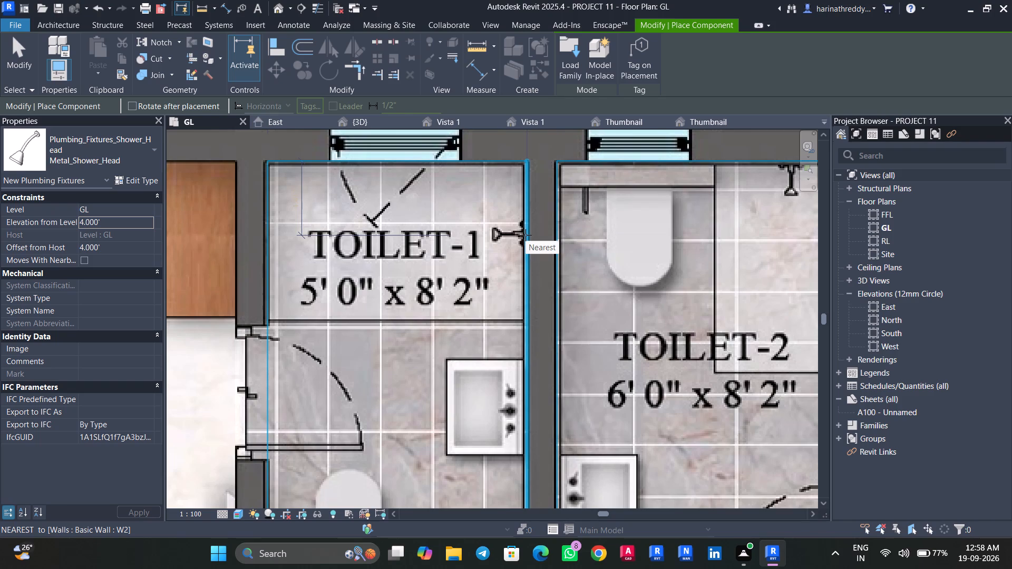
pyautogui.click(526, 235)
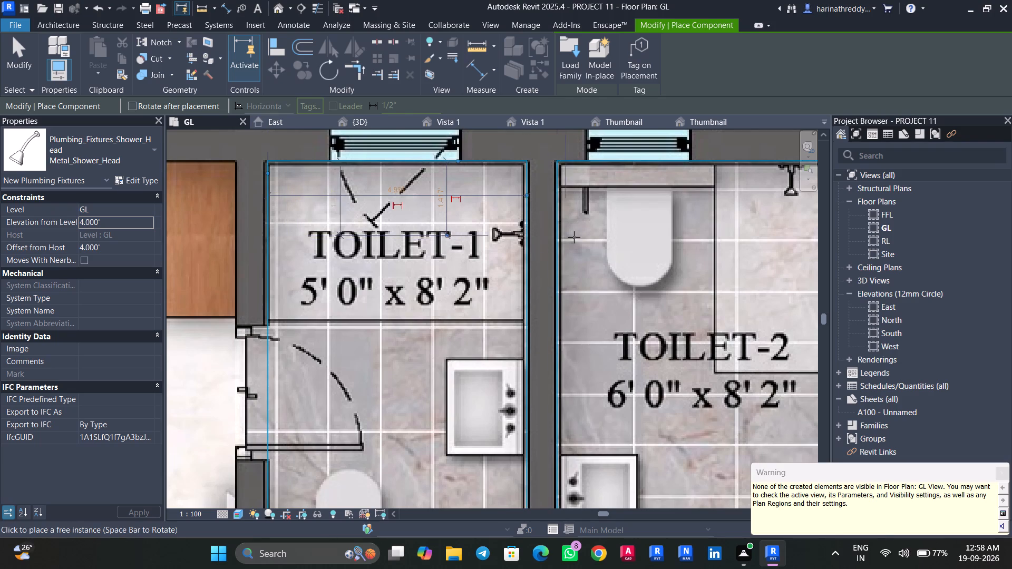
# Place a second Metal_Shower_Head at 4' elevation on TOILET-2's window wall, at the pictured shower inside the enclosure.
pyautogui.moveTo(599, 329); pyautogui.dragTo(470, 345, button='middle')
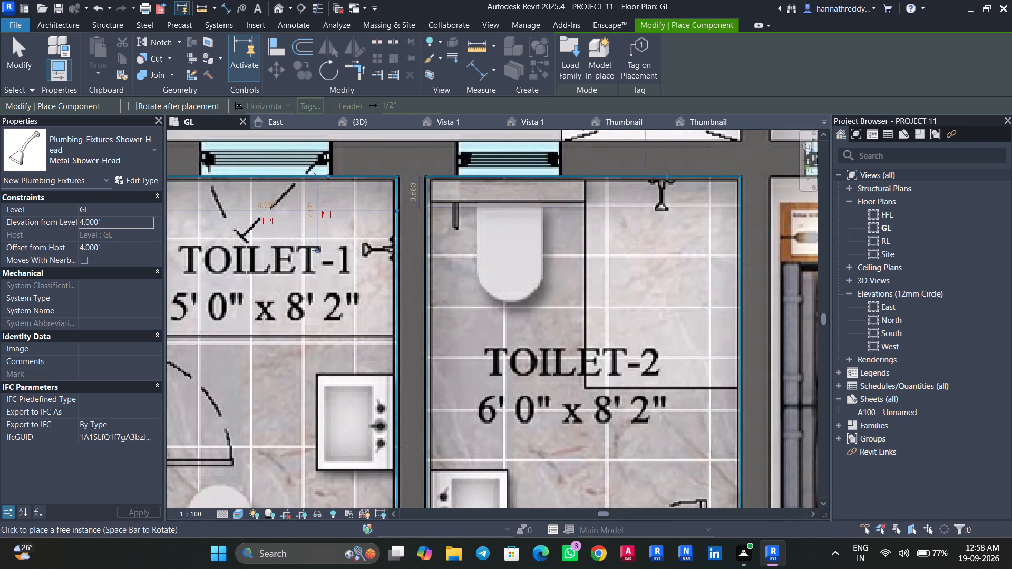
pyautogui.press('space')
pyautogui.click(663, 178)
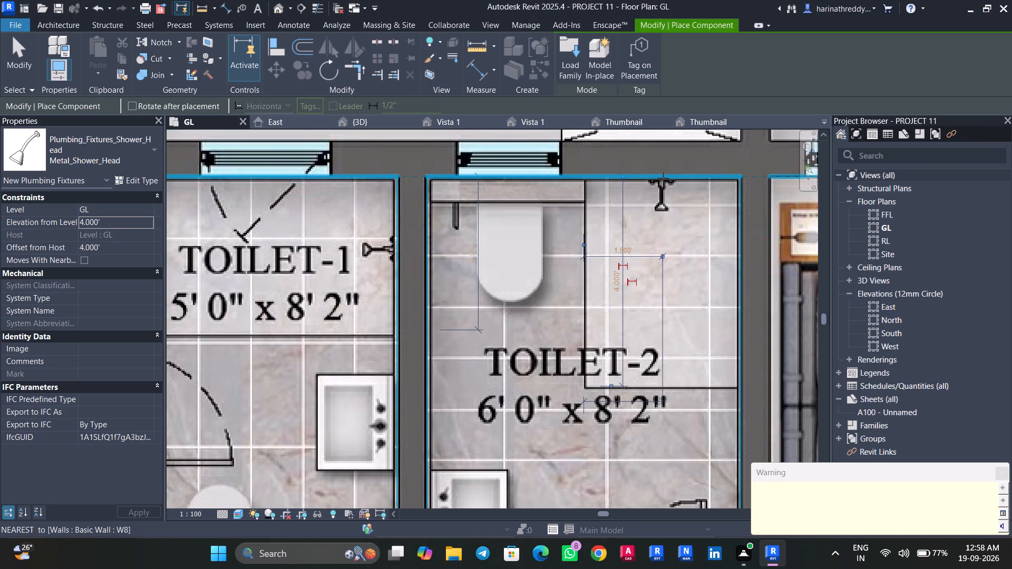
pyautogui.press('Escape')
pyautogui.press('Escape')
pyautogui.press('Escape')
pyautogui.press('Escape')
pyautogui.press('Escape')
pyautogui.press('Escape')
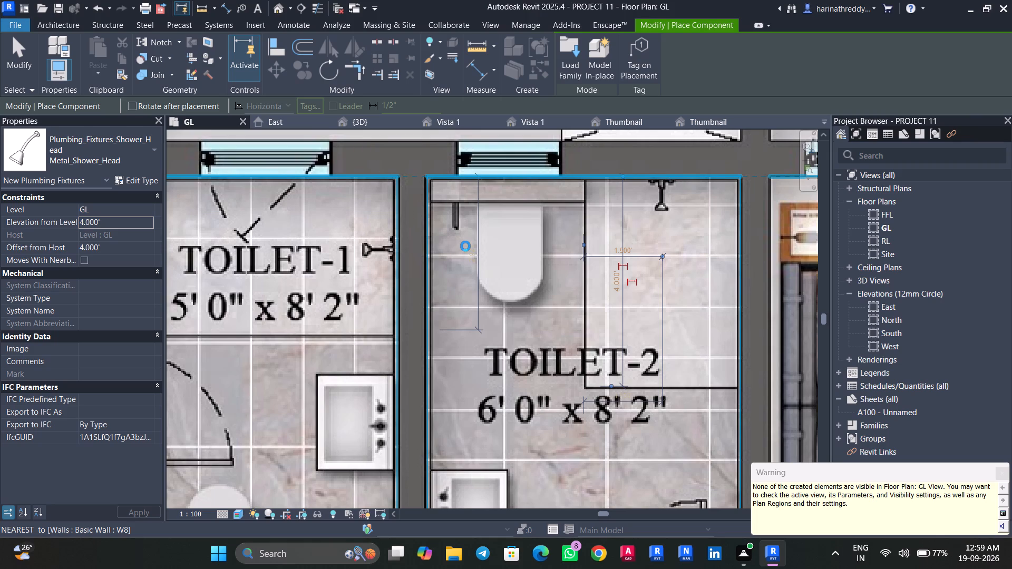
# Place a WC_-_Disabled Disabled Toilet Arrangement over TOILET-1's pictured WC, against the wall opposite its window.
pyautogui.scroll(-3, 357, 286)
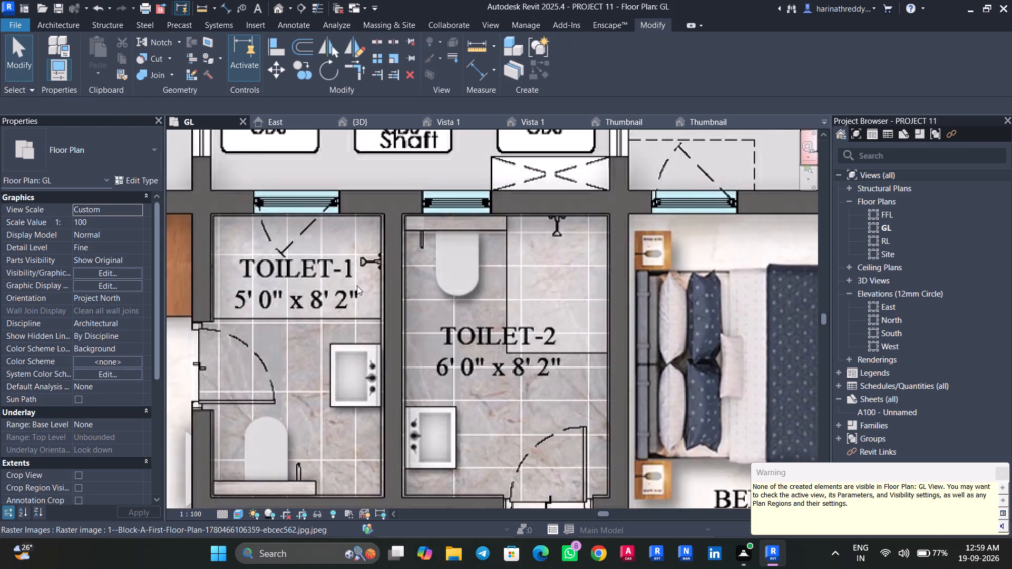
pyautogui.scroll(-2, 357, 286)
pyautogui.press('c')
pyautogui.press('m')
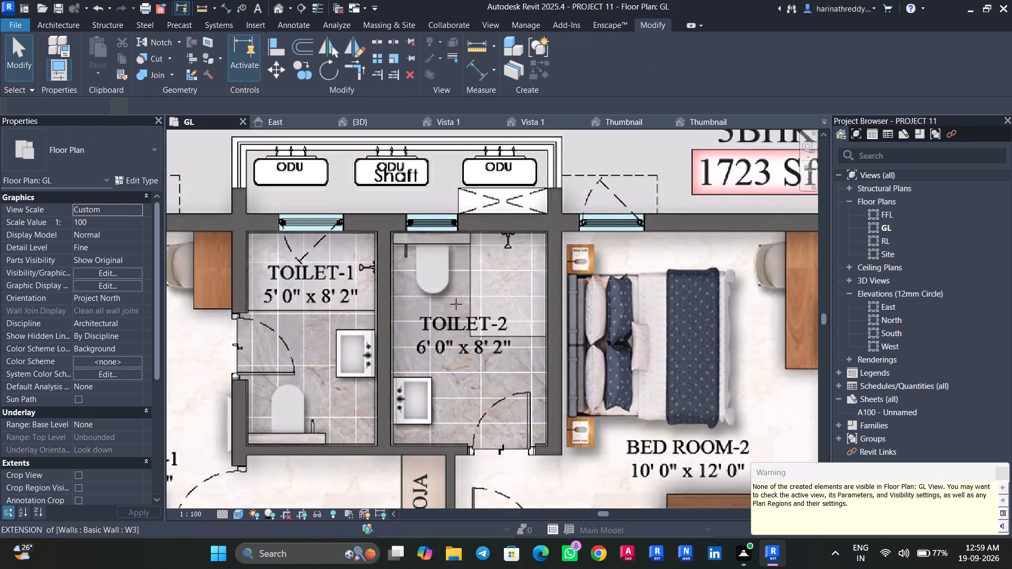
pyautogui.click(101, 150)
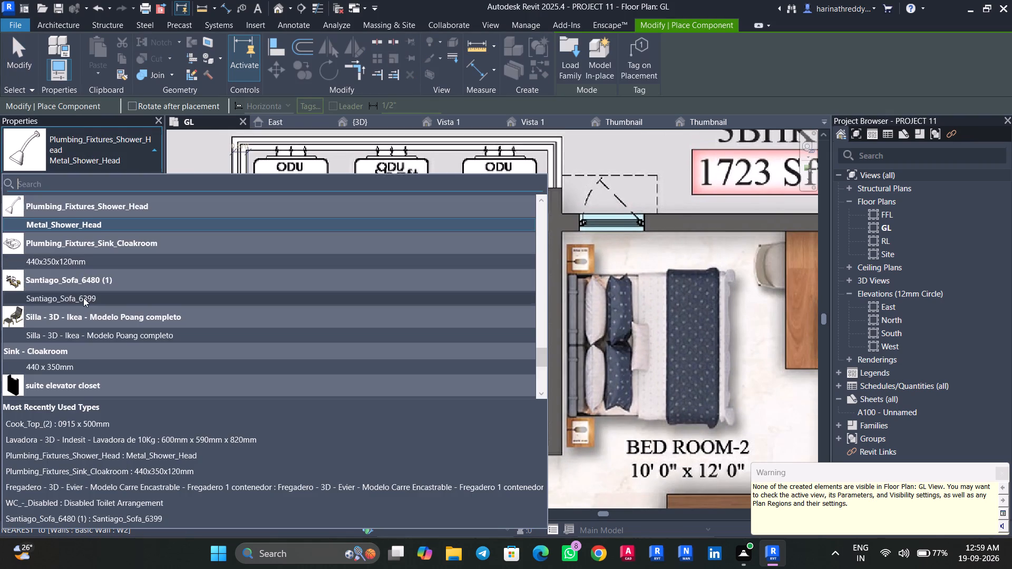
pyautogui.scroll(2, 83, 298)
pyautogui.scroll(-10, 83, 298)
pyautogui.scroll(1, 83, 300)
pyautogui.scroll(-1, 83, 300)
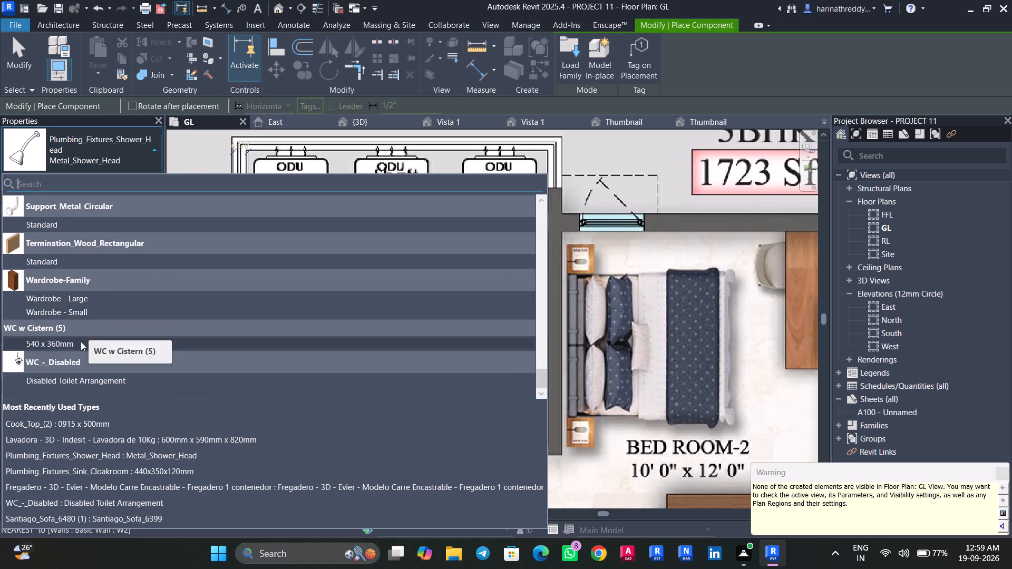
pyautogui.click(88, 380)
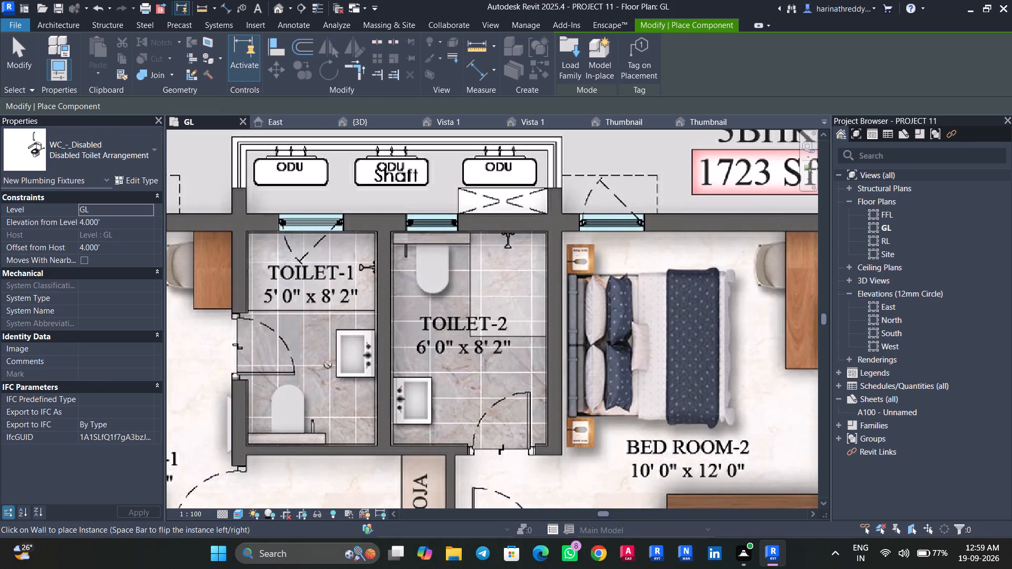
pyautogui.click(294, 442)
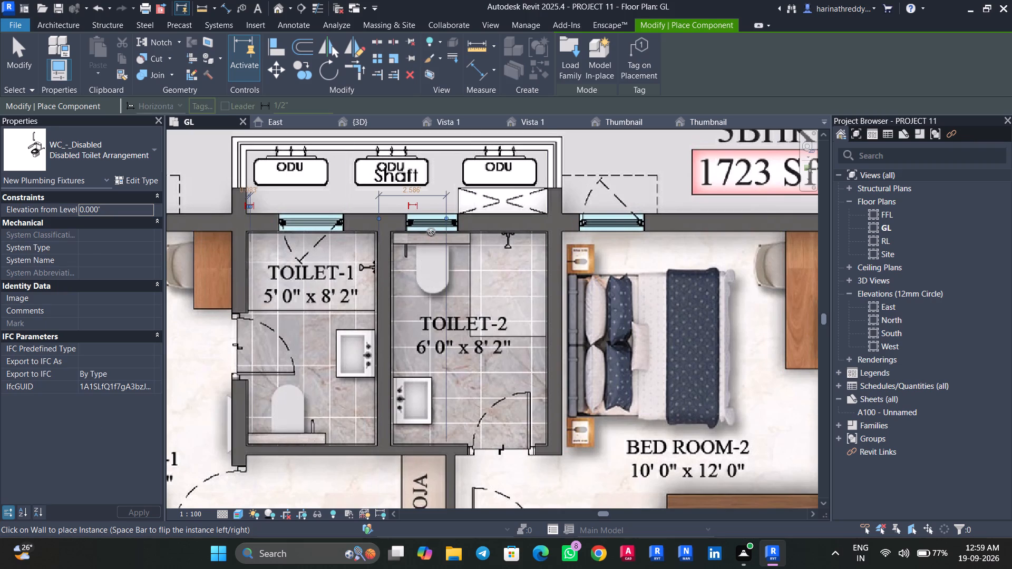
# Place a second Disabled Toilet Arrangement over TOILET-2's pictured WC, against the window wall.
pyautogui.scroll(4, 431, 232)
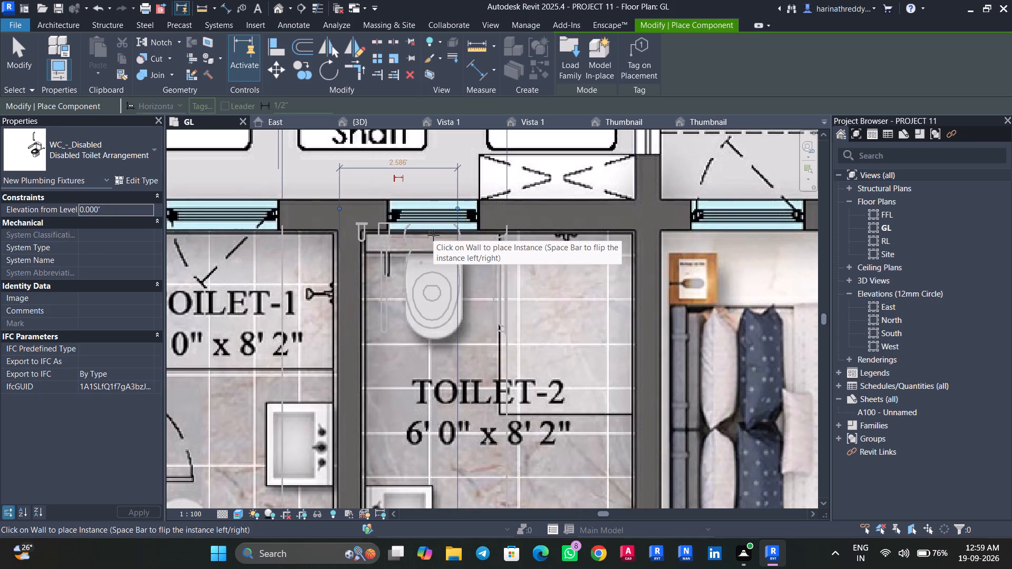
pyautogui.click(433, 235)
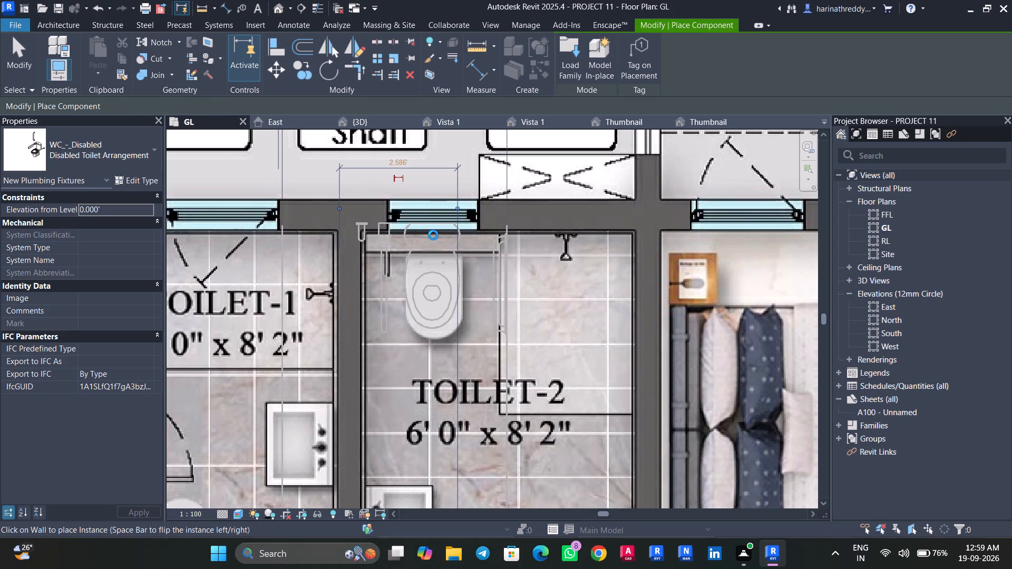
pyautogui.press('Escape')
pyautogui.press('Escape')
pyautogui.press('Escape')
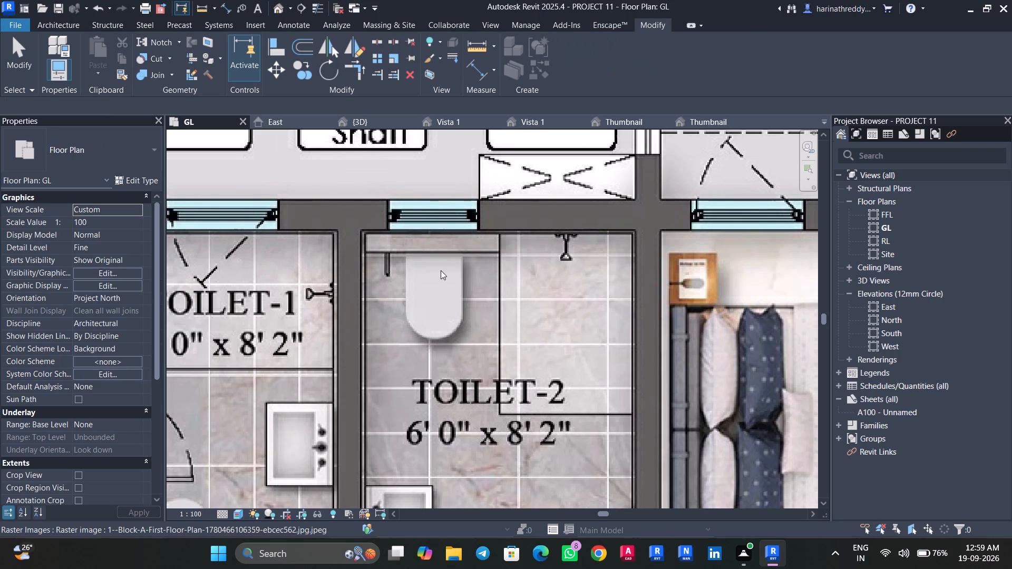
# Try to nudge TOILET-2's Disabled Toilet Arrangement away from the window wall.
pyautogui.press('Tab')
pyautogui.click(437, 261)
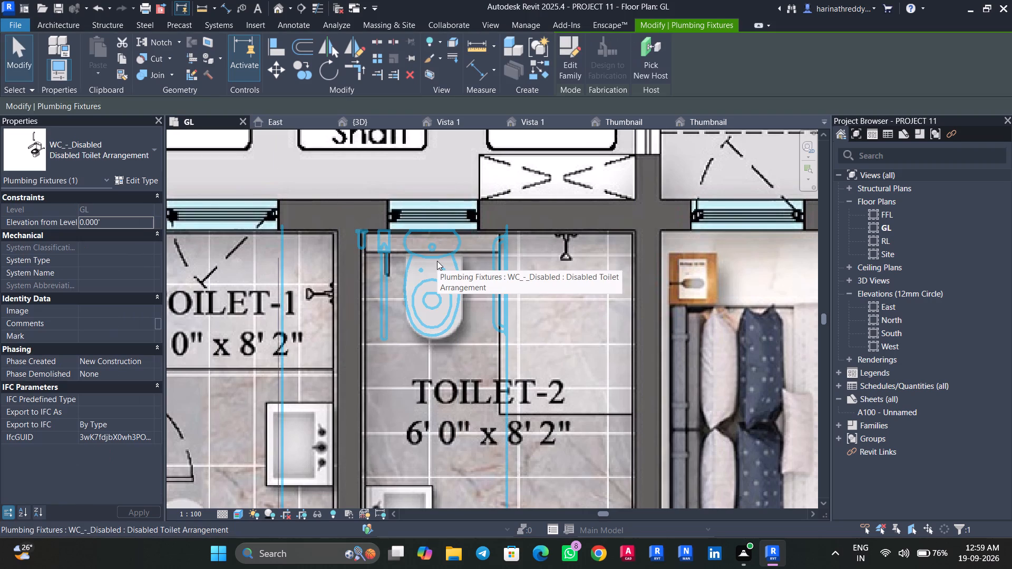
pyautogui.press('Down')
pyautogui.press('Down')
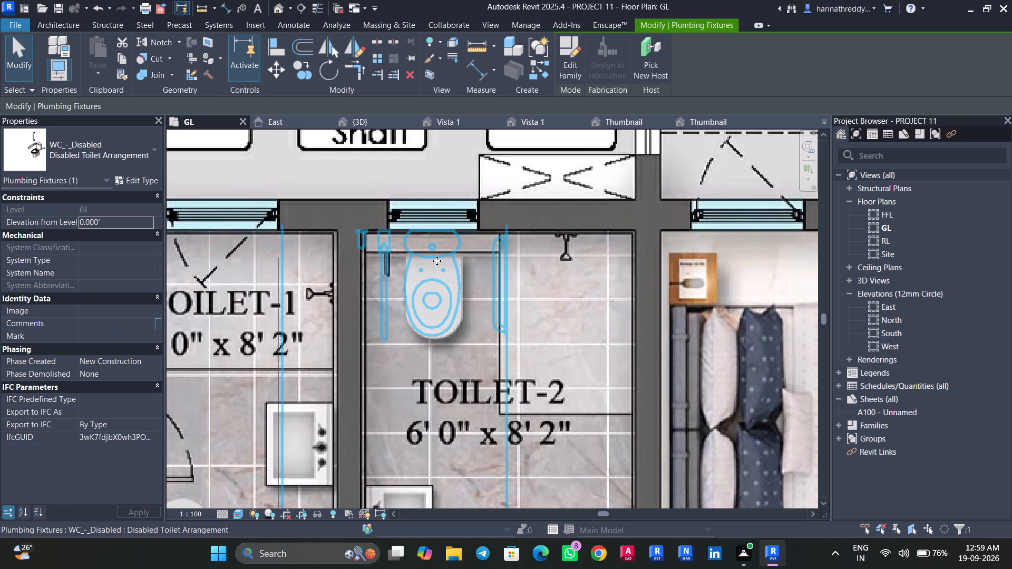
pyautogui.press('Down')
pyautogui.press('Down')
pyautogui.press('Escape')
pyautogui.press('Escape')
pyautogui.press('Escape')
# Examine the 3BHK's furnished toilets, dining area and kitchen in the 3D view, along with the overall floor layout.
pyautogui.scroll(-8, 435, 305)
pyautogui.scroll(-3, 537, 301)
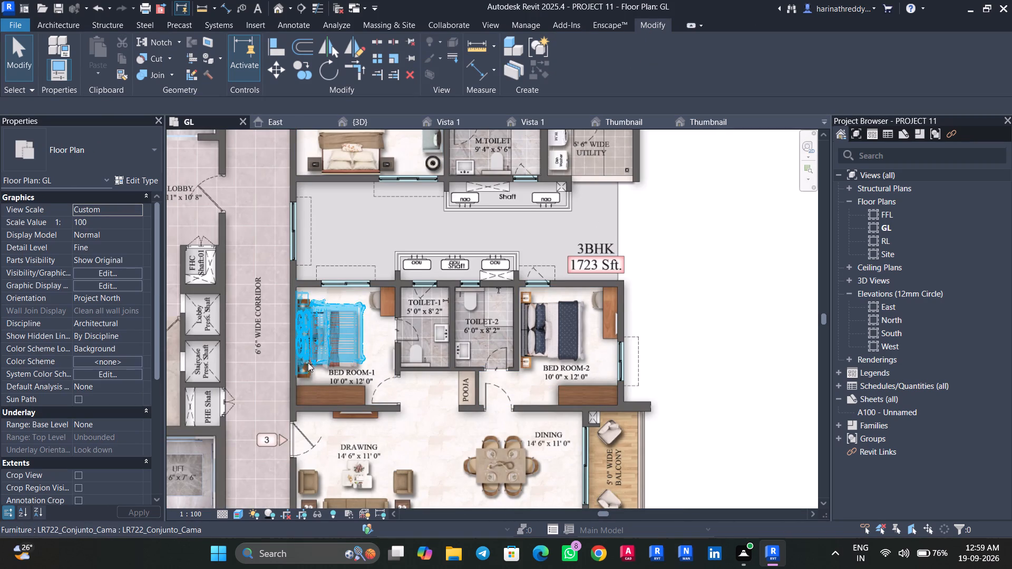
pyautogui.click(378, 123)
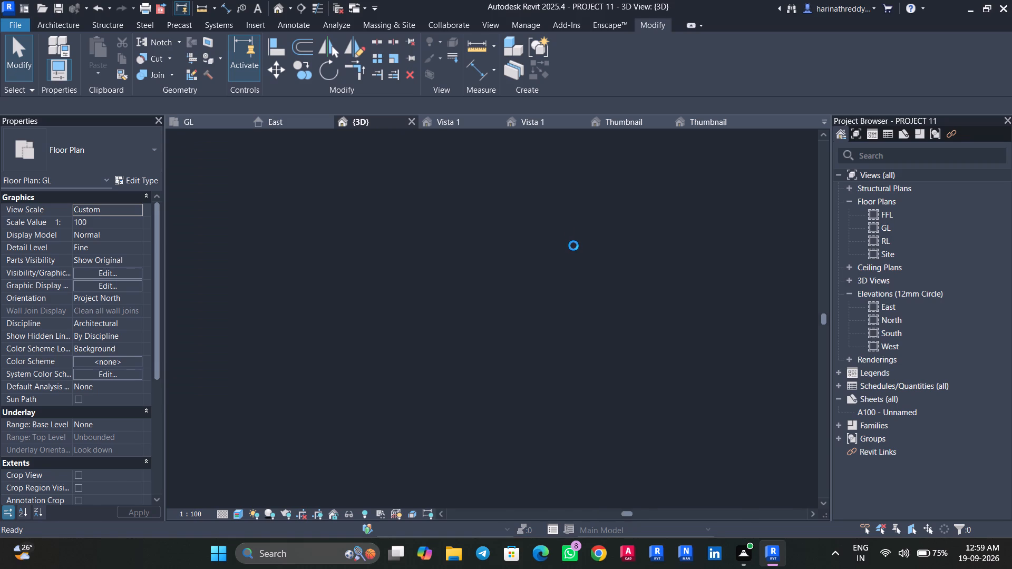
pyautogui.scroll(-3, 573, 246)
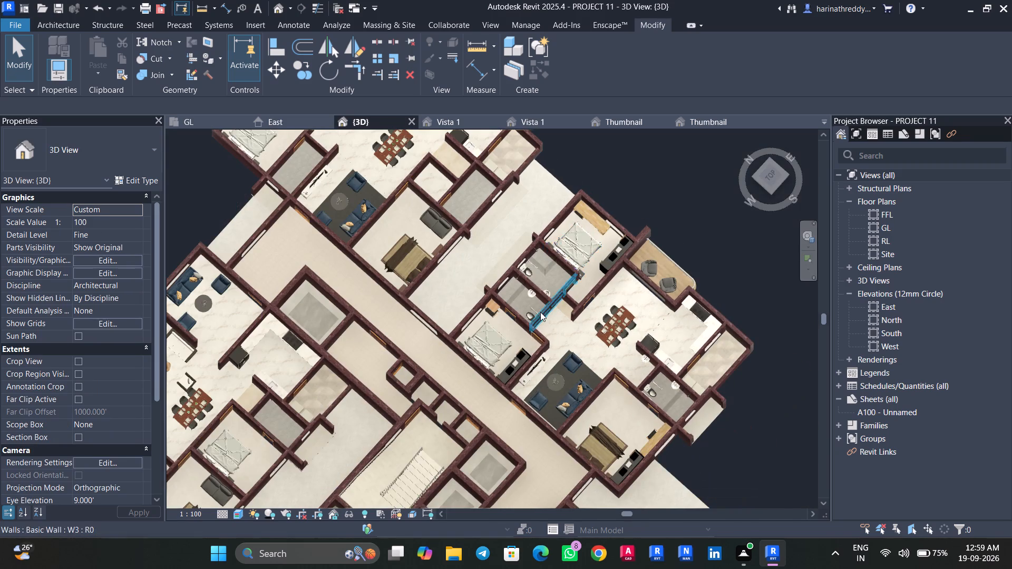
pyautogui.scroll(8, 538, 307)
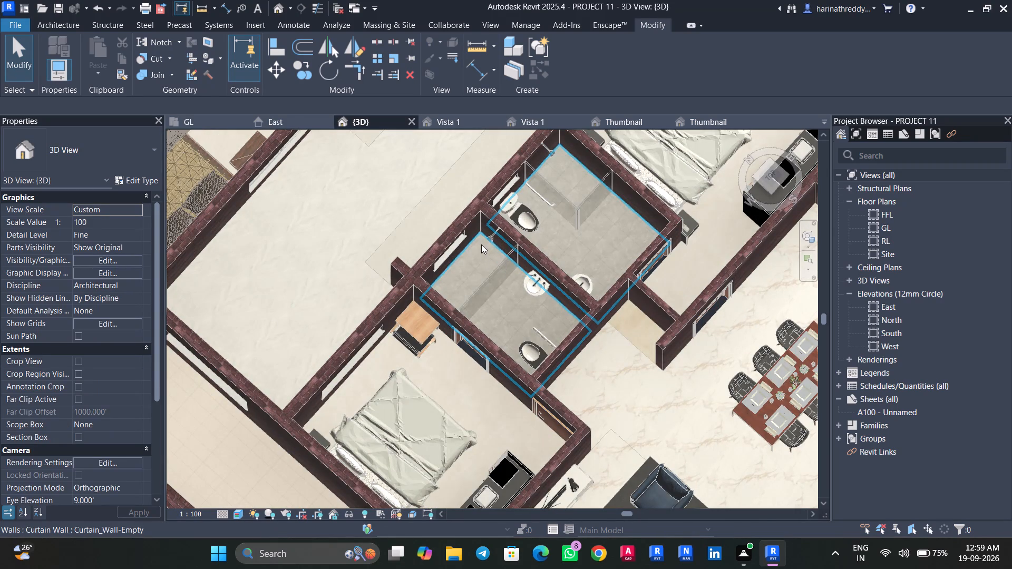
pyautogui.scroll(-5, 490, 292)
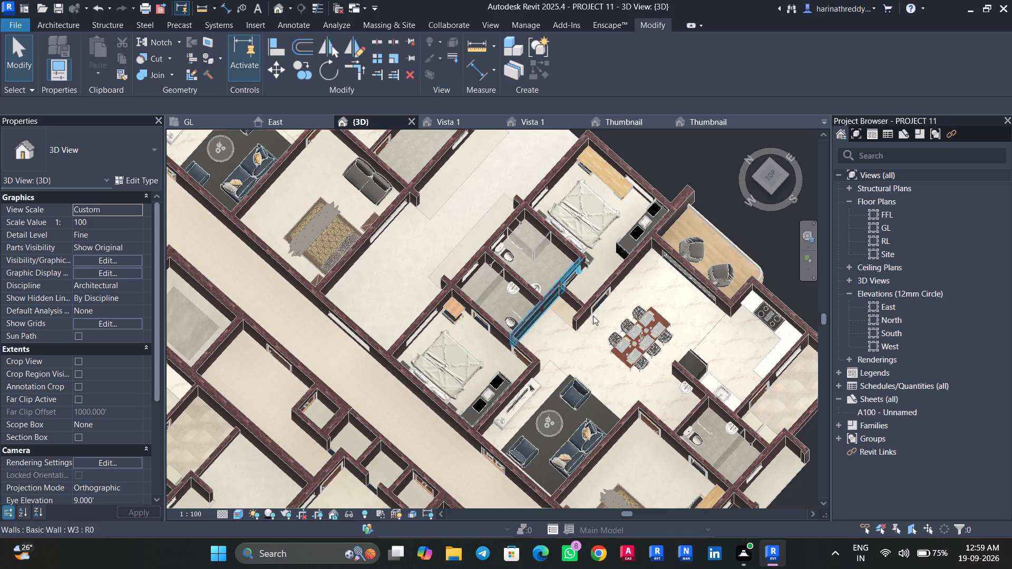
pyautogui.scroll(-2, 585, 315)
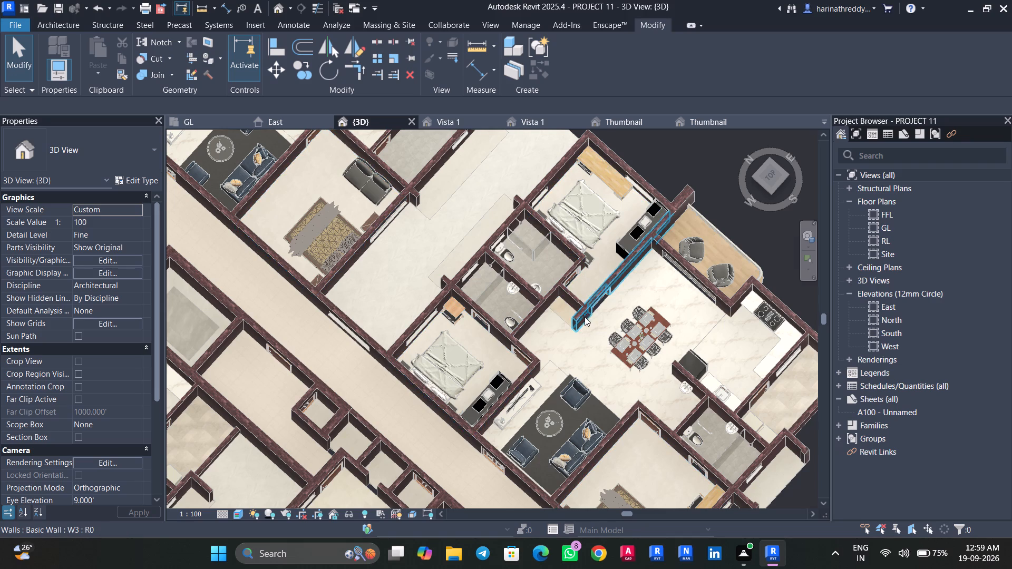
pyautogui.scroll(-2, 585, 317)
pyautogui.scroll(2, 735, 398)
pyautogui.scroll(5, 640, 378)
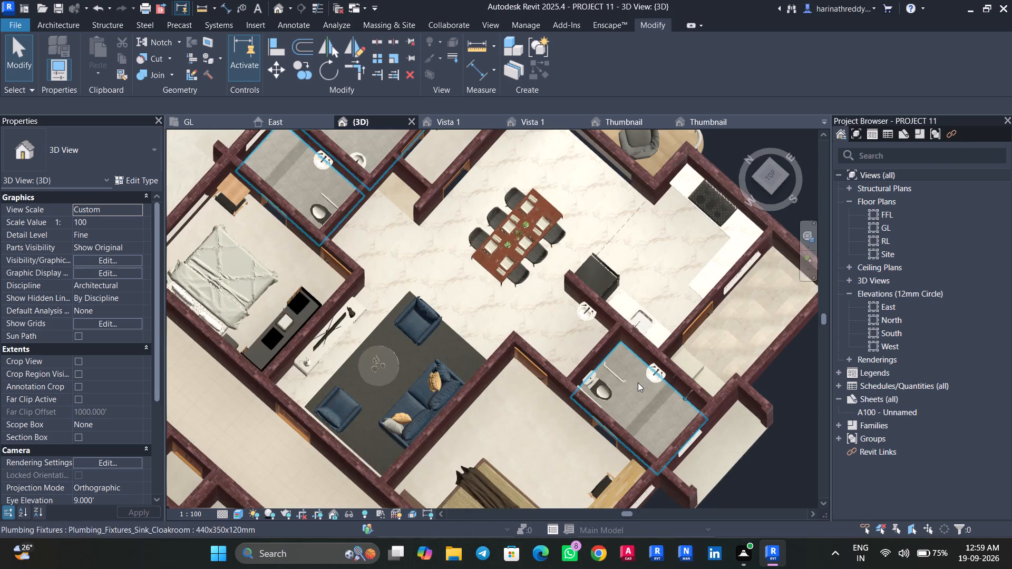
pyautogui.scroll(9, 624, 373)
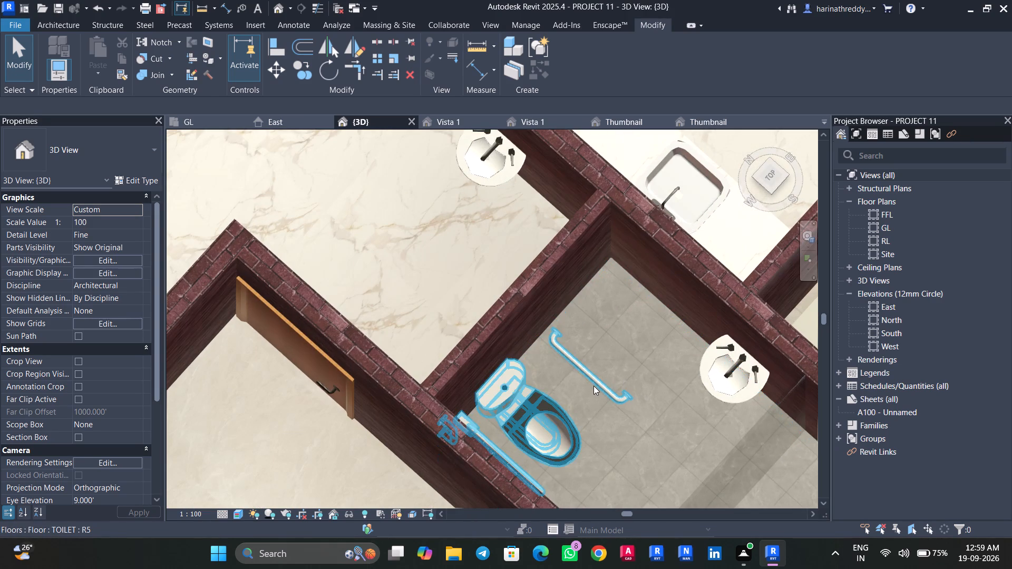
pyautogui.scroll(-13, 593, 386)
pyautogui.scroll(6, 608, 319)
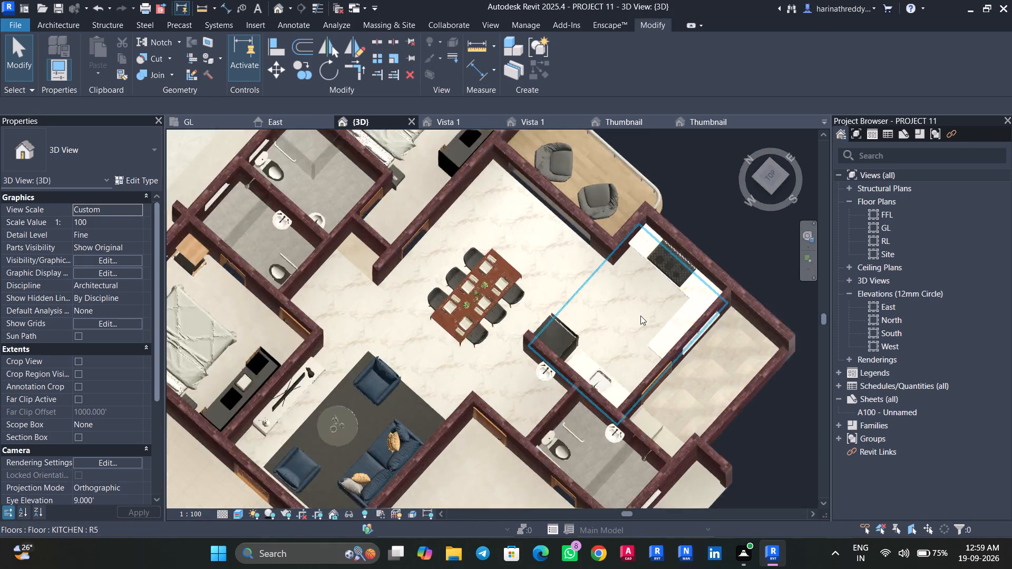
pyautogui.scroll(2, 640, 316)
pyautogui.scroll(4, 688, 357)
pyautogui.scroll(-10, 687, 357)
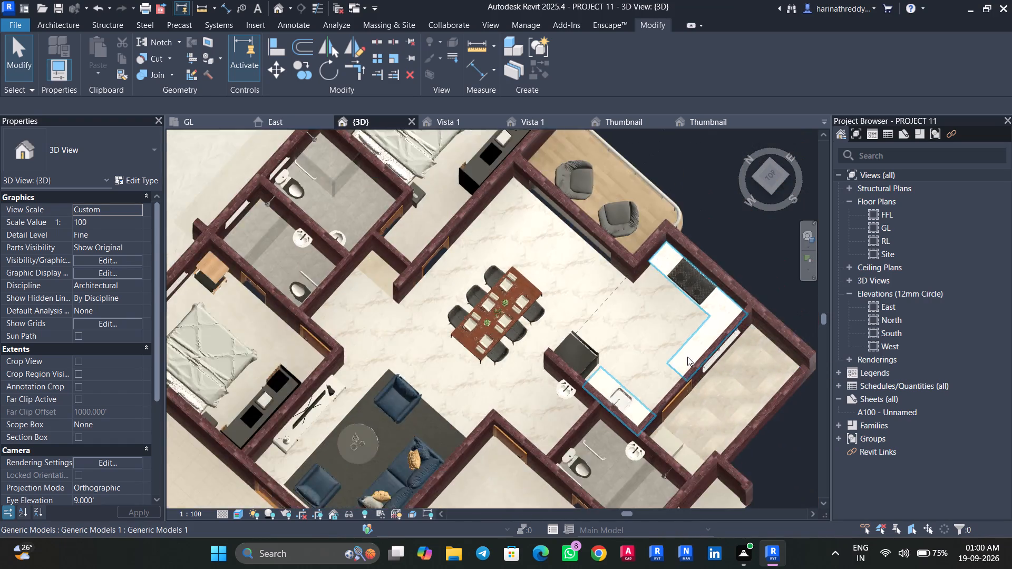
pyautogui.scroll(-8, 687, 357)
pyautogui.scroll(-2, 757, 386)
pyautogui.moveTo(748, 396); pyautogui.dragTo(750, 344, button='middle')
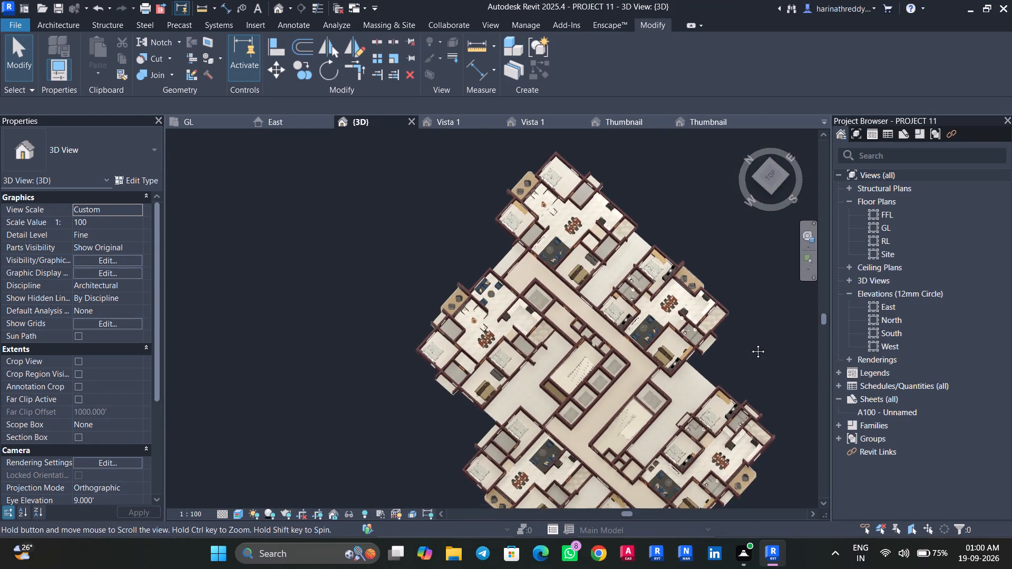
pyautogui.moveTo(750, 344); pyautogui.dragTo(753, 322, button='middle')
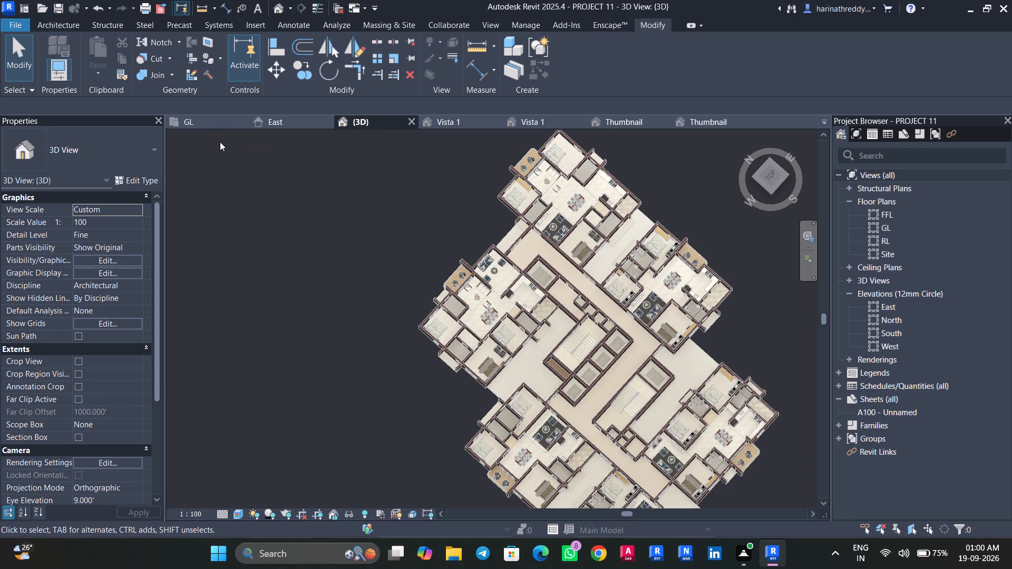
# Return to the GL floor plan and save the project.
pyautogui.click(206, 126)
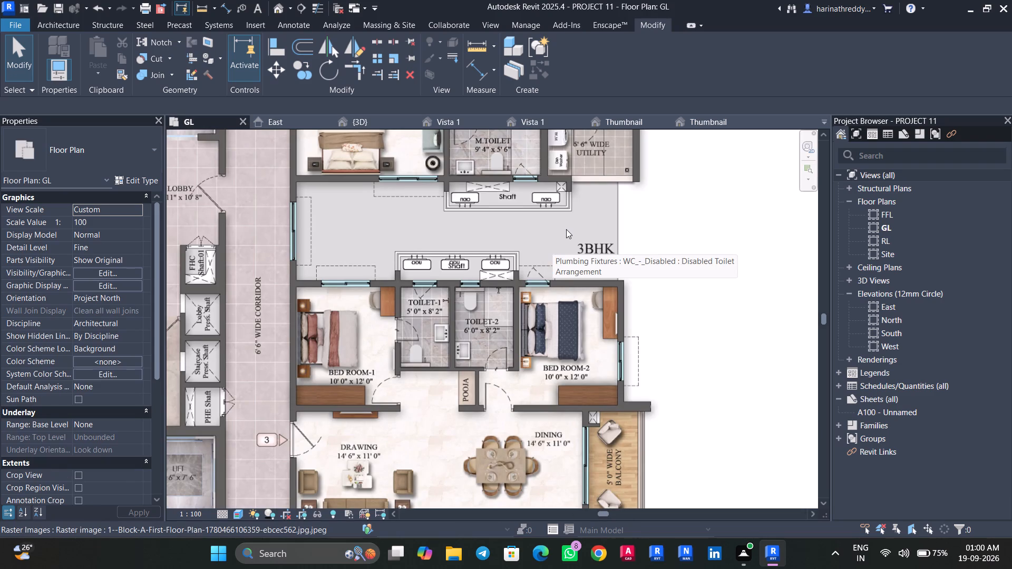
pyautogui.scroll(2, 566, 229)
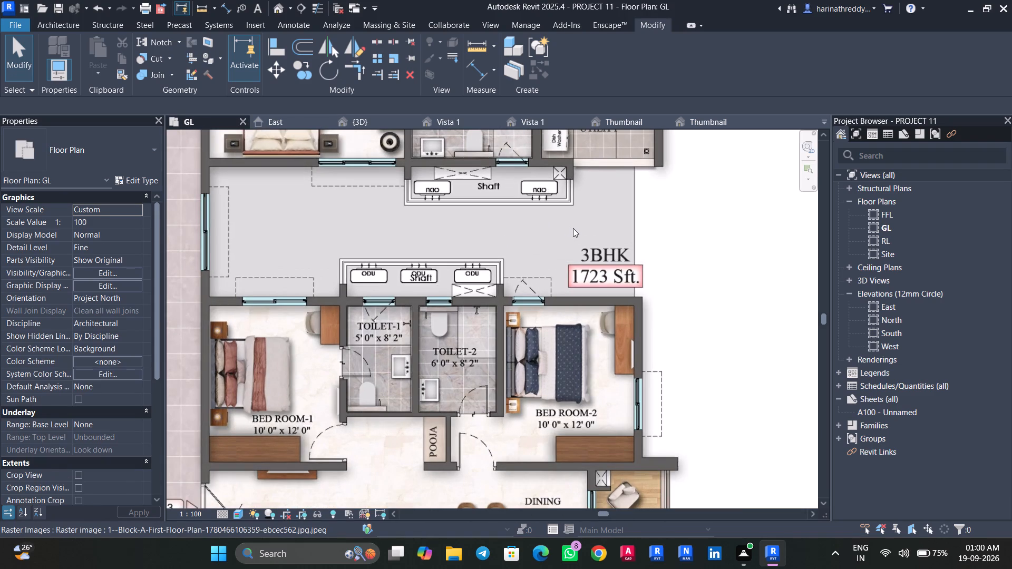
pyautogui.hotkey('ctrl', 's')
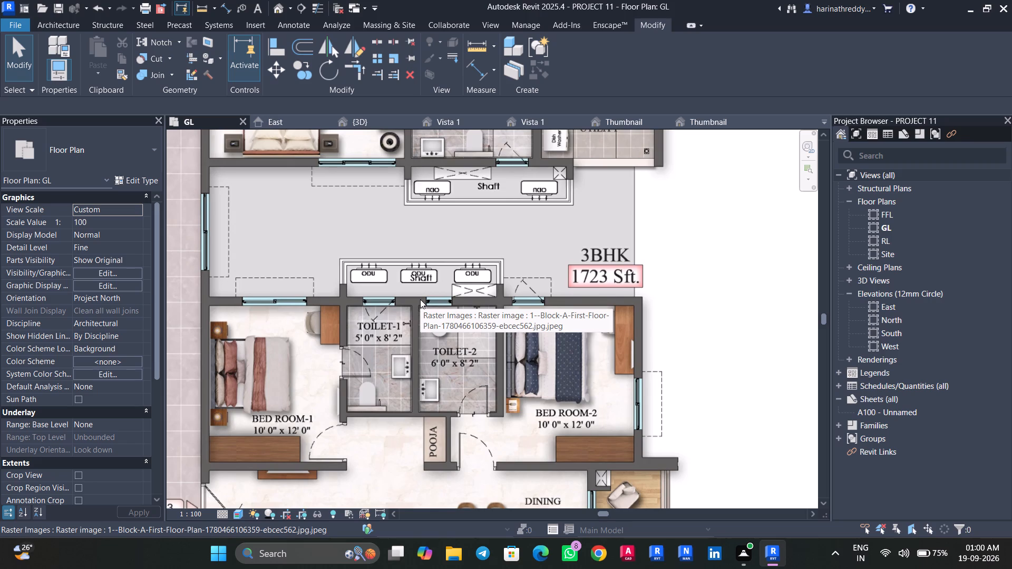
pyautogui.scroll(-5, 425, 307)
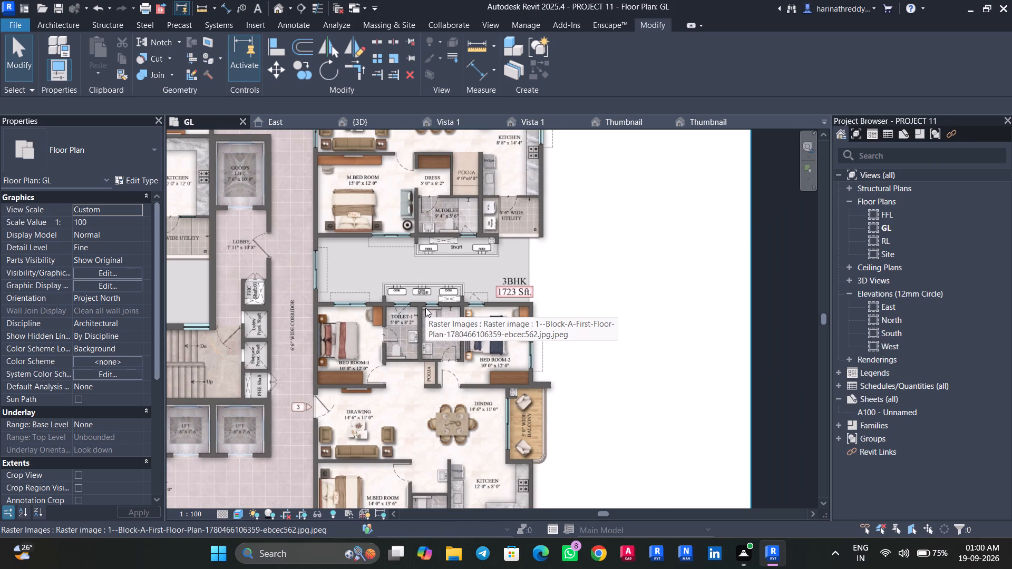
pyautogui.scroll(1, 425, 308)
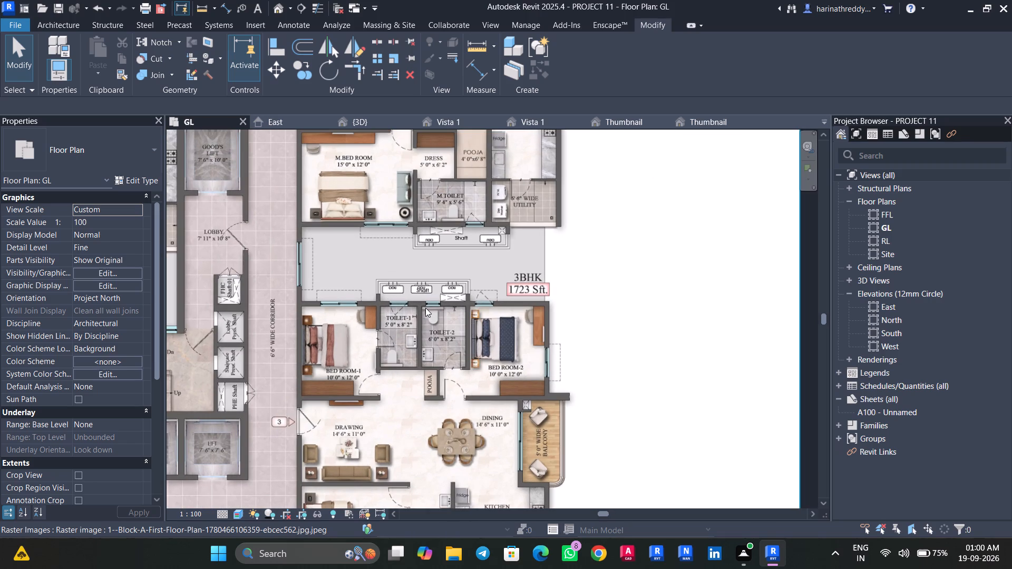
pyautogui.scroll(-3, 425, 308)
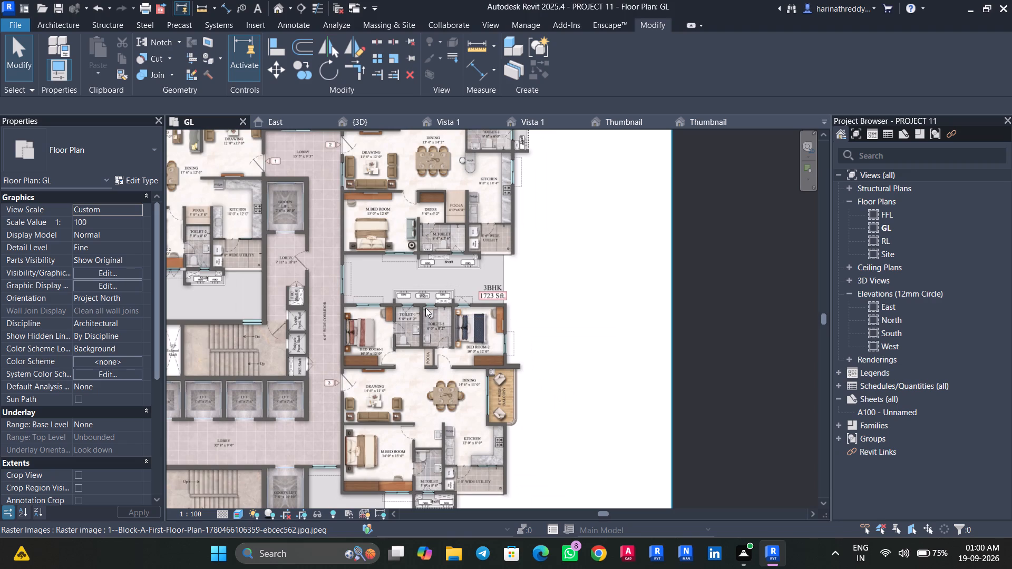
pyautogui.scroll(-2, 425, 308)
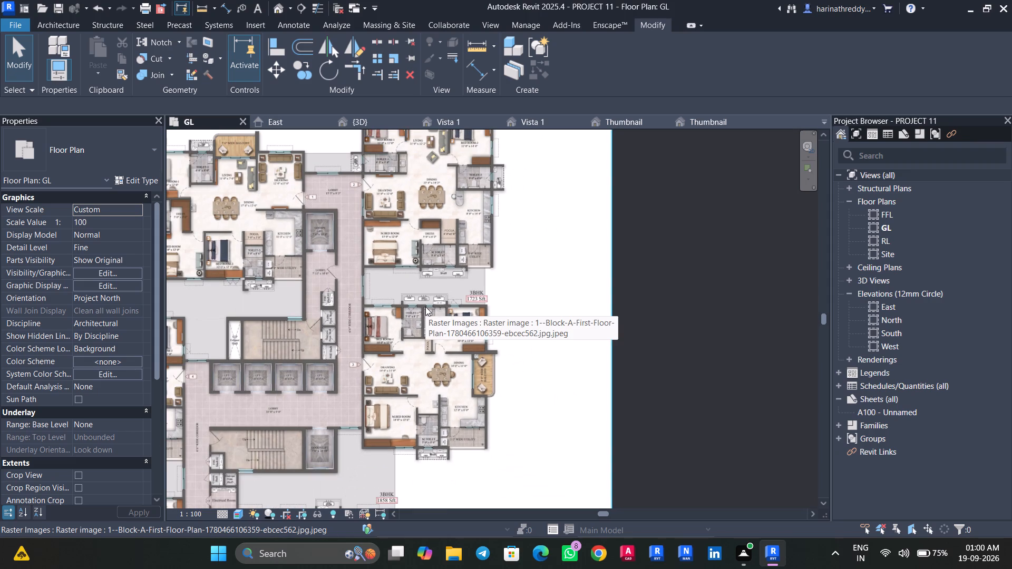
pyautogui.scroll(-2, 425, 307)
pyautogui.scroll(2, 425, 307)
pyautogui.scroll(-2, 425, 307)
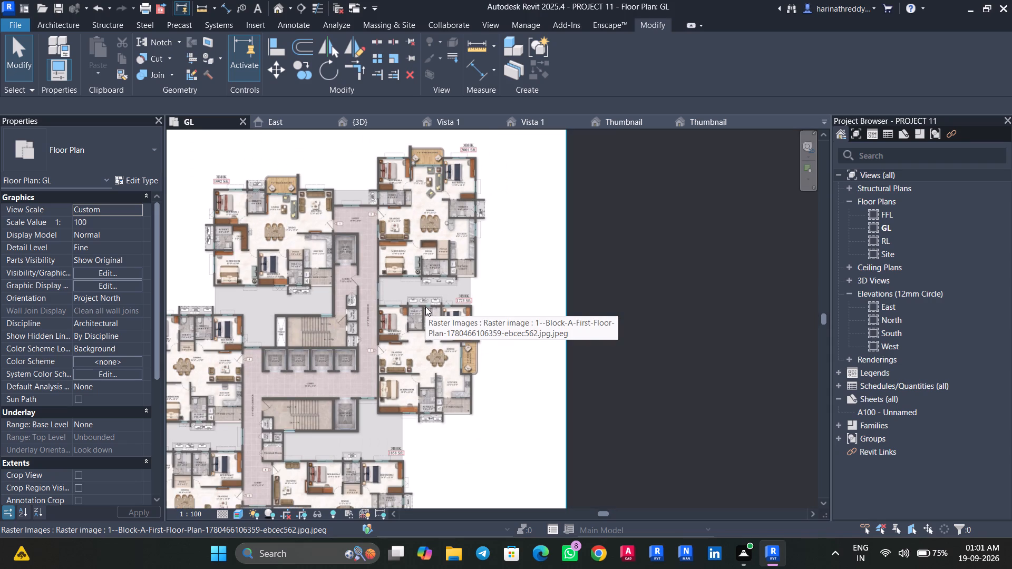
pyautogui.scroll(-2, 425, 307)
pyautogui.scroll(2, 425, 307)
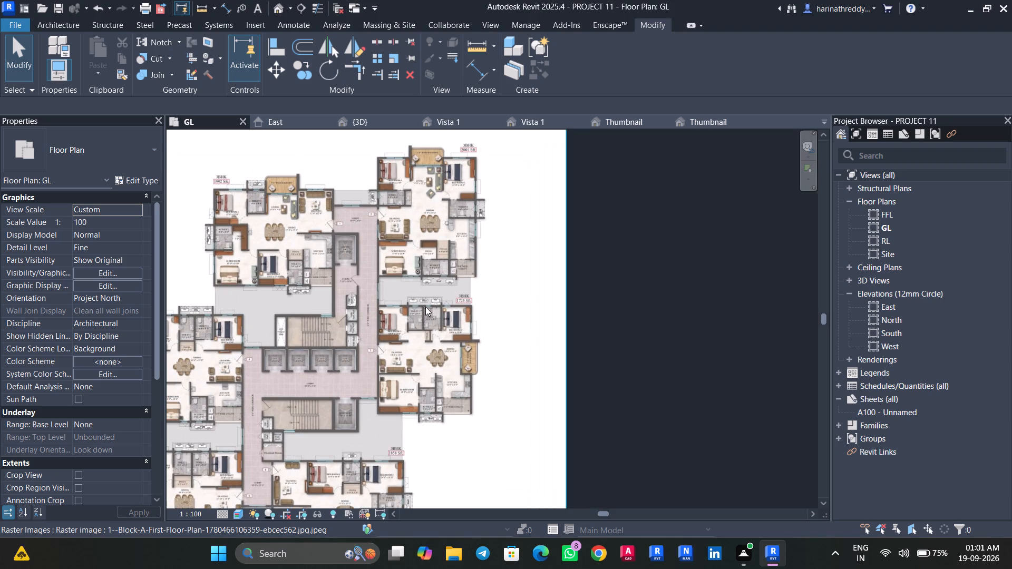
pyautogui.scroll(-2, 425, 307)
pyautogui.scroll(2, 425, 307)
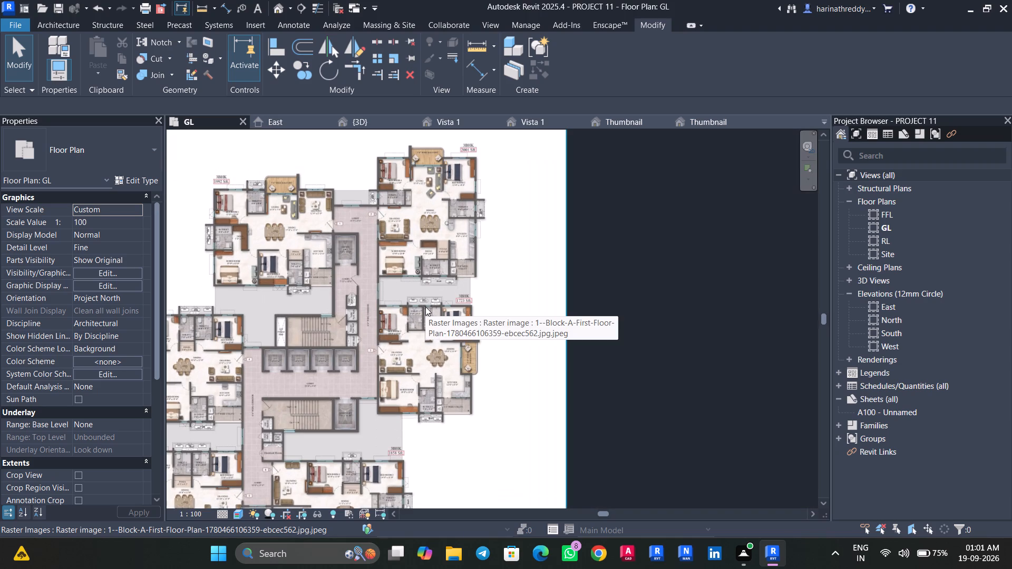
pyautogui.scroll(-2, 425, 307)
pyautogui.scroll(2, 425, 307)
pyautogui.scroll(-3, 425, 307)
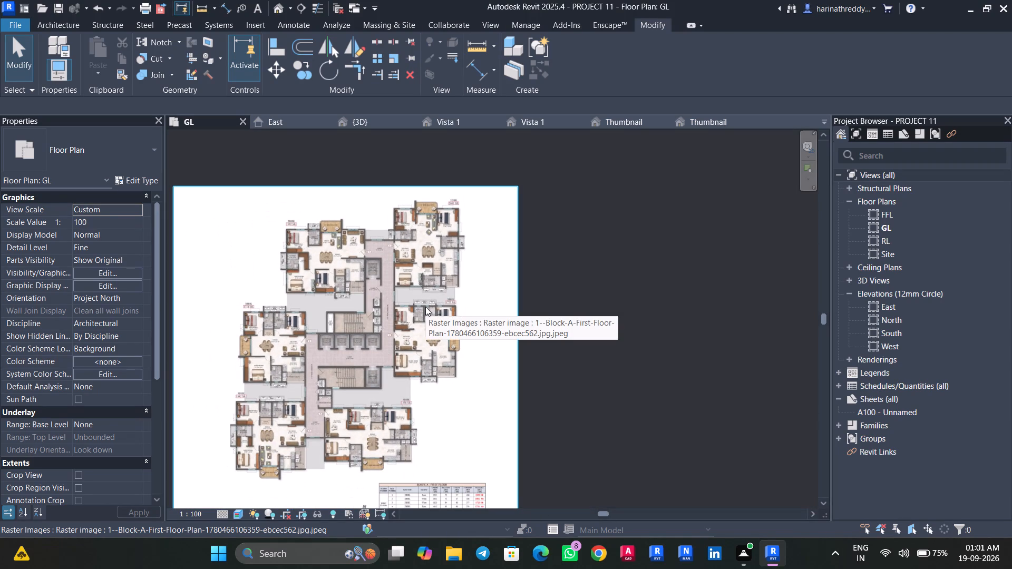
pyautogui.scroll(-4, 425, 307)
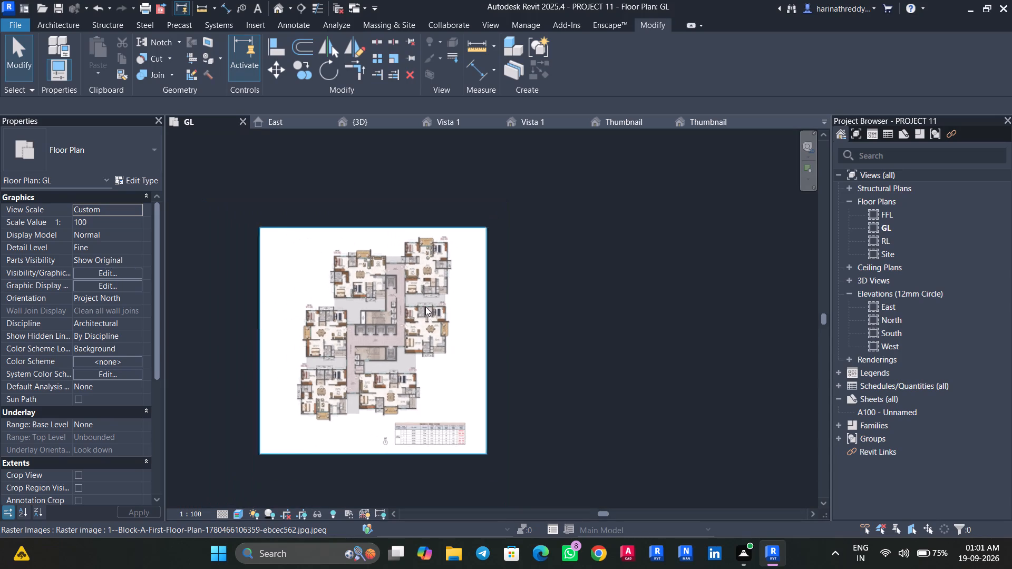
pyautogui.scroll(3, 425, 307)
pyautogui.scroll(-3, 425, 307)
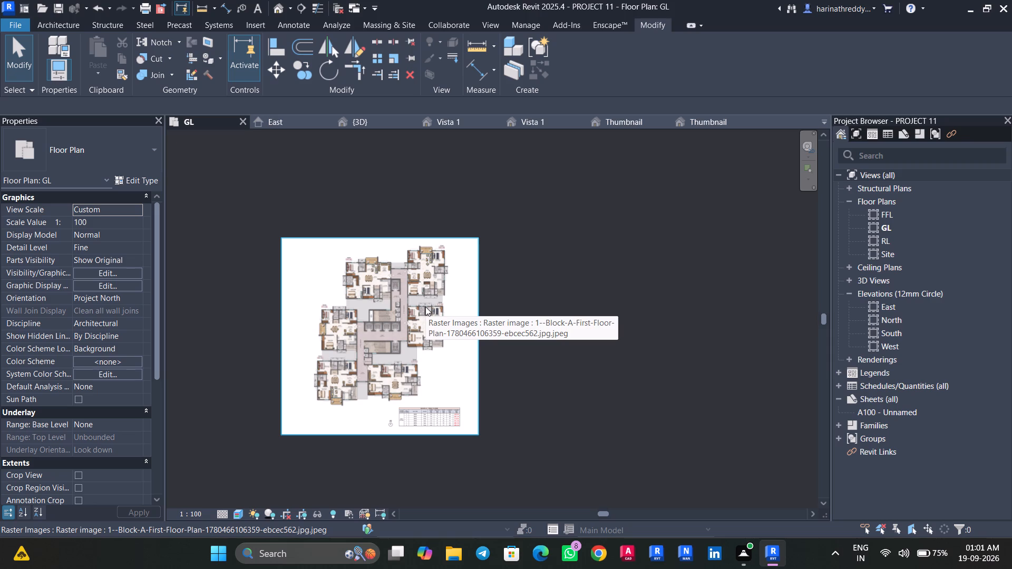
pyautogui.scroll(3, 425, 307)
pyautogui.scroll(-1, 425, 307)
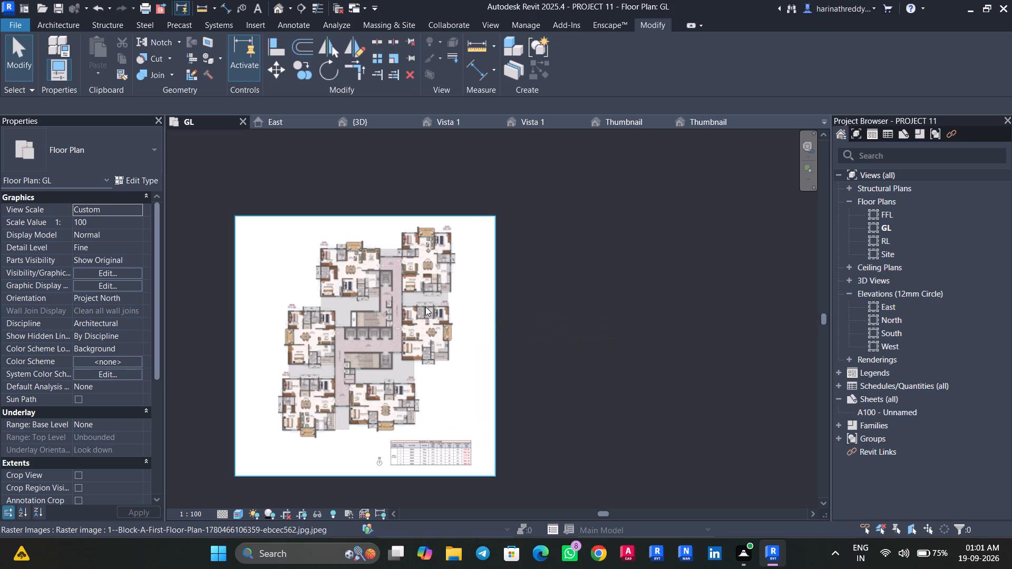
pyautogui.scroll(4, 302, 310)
# Place a Basic_workdek_7034 in the 15' 0" x 12' 0" M.BED ROOM, over the pictured wooden counter against the drawing room wall.
pyautogui.scroll(6, 344, 306)
pyautogui.moveTo(659, 275); pyautogui.dragTo(482, 368, button='middle')
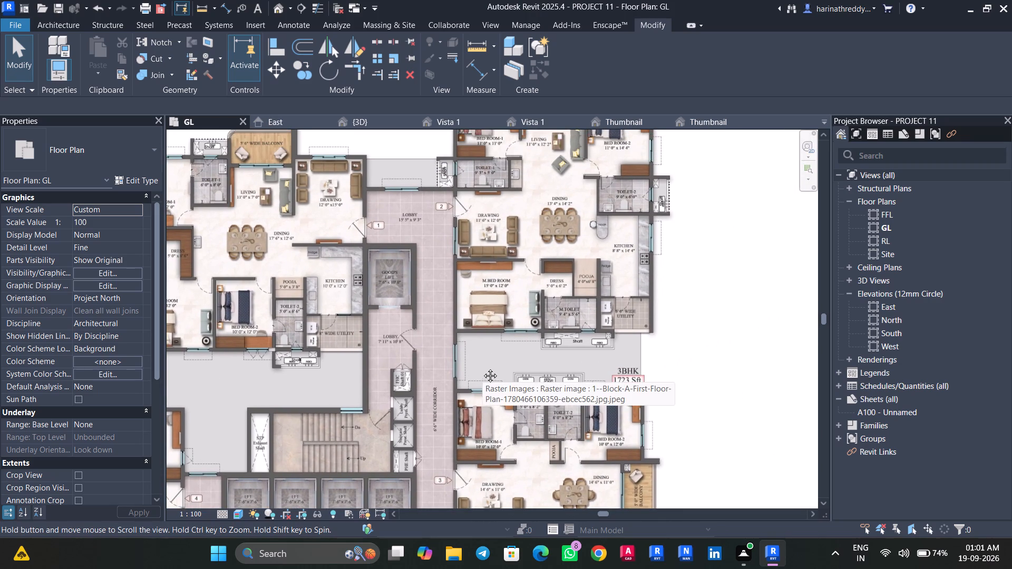
pyautogui.moveTo(482, 368); pyautogui.dragTo(453, 316, button='middle')
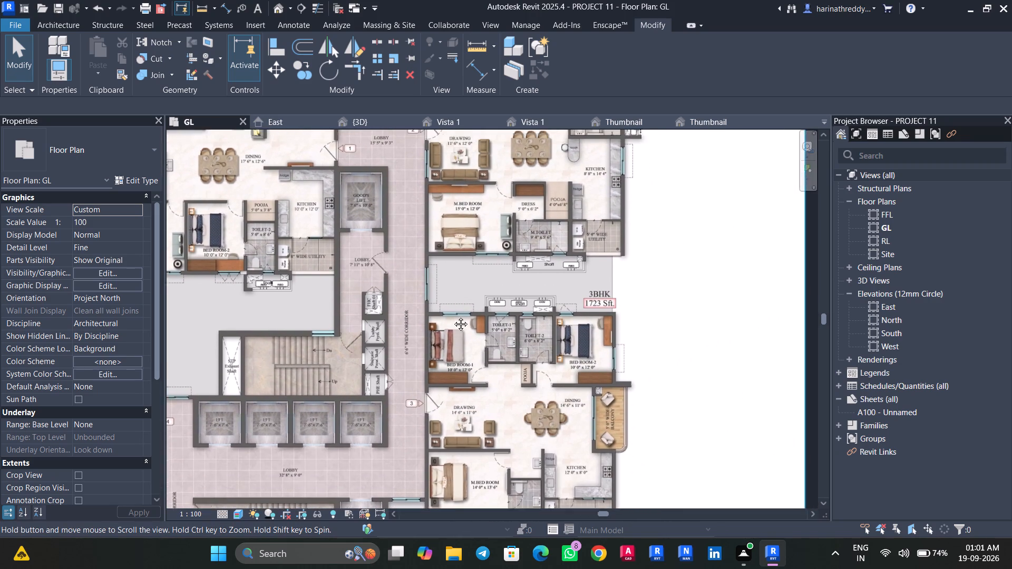
pyautogui.moveTo(453, 316); pyautogui.dragTo(460, 411, button='middle')
pyautogui.scroll(8, 468, 345)
pyautogui.press('Tab')
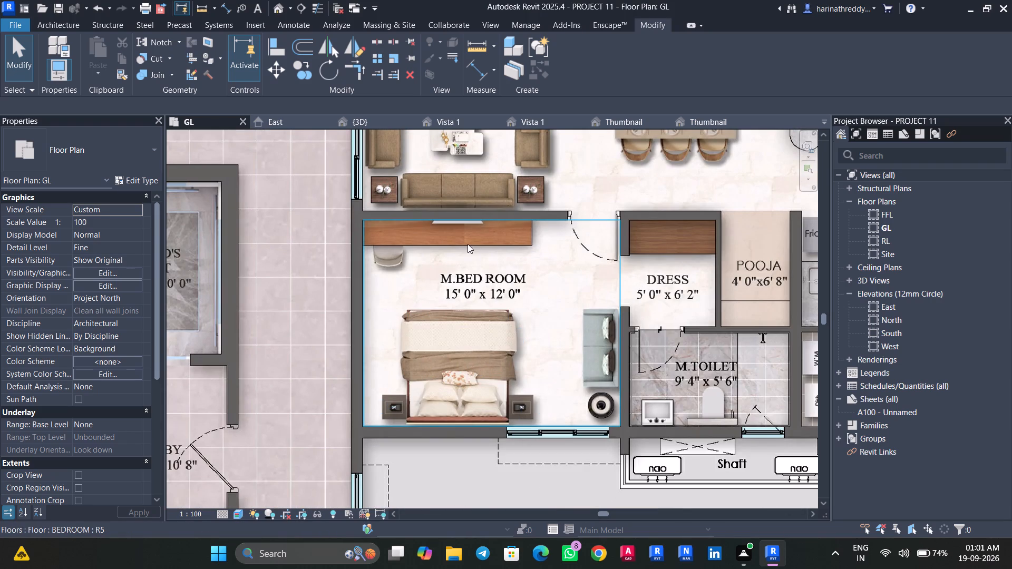
pyautogui.press('Tab')
pyautogui.write('cm')
pyautogui.click(121, 152)
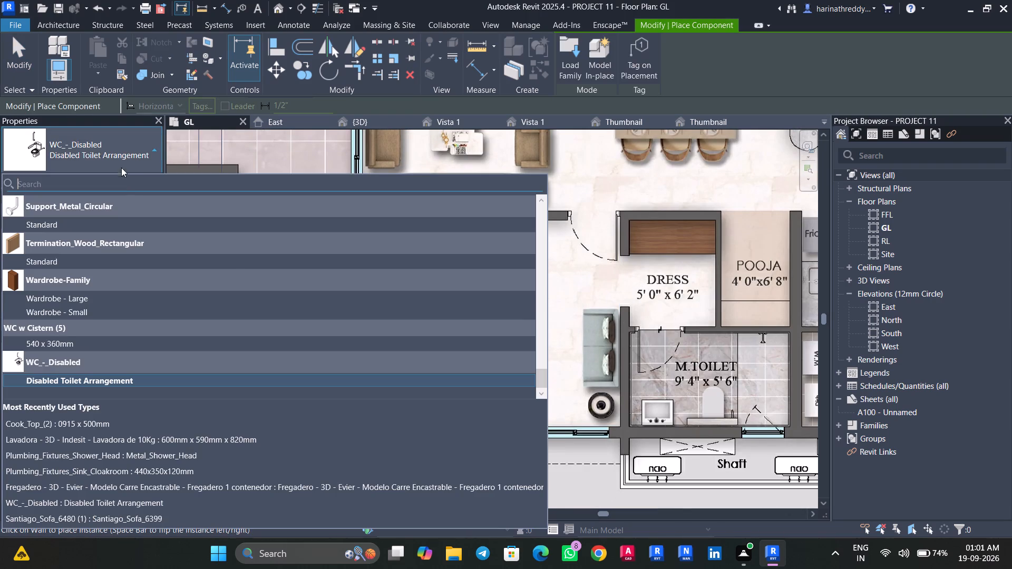
pyautogui.scroll(-10, 91, 293)
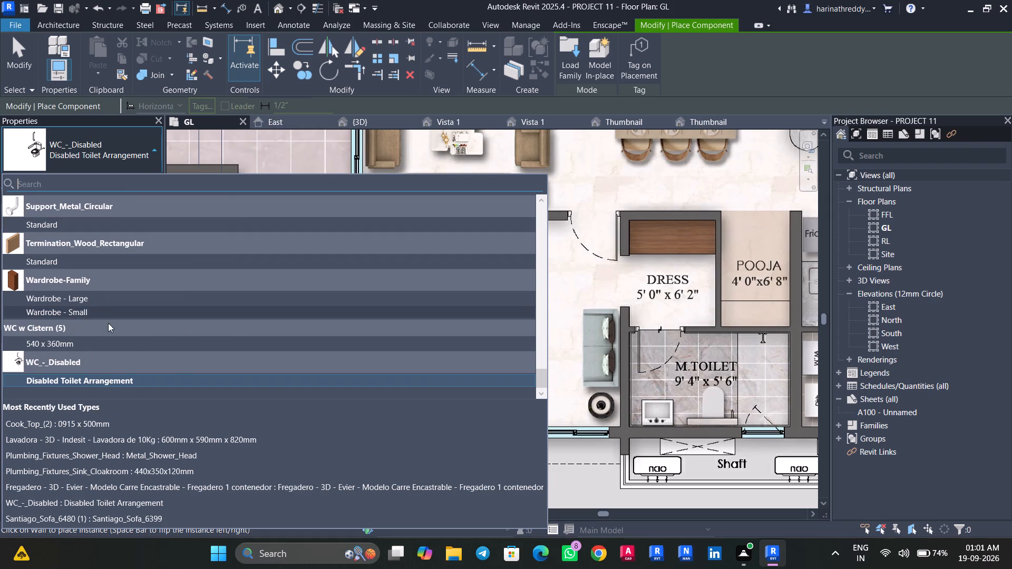
pyautogui.scroll(-5, 108, 323)
pyautogui.scroll(13, 99, 274)
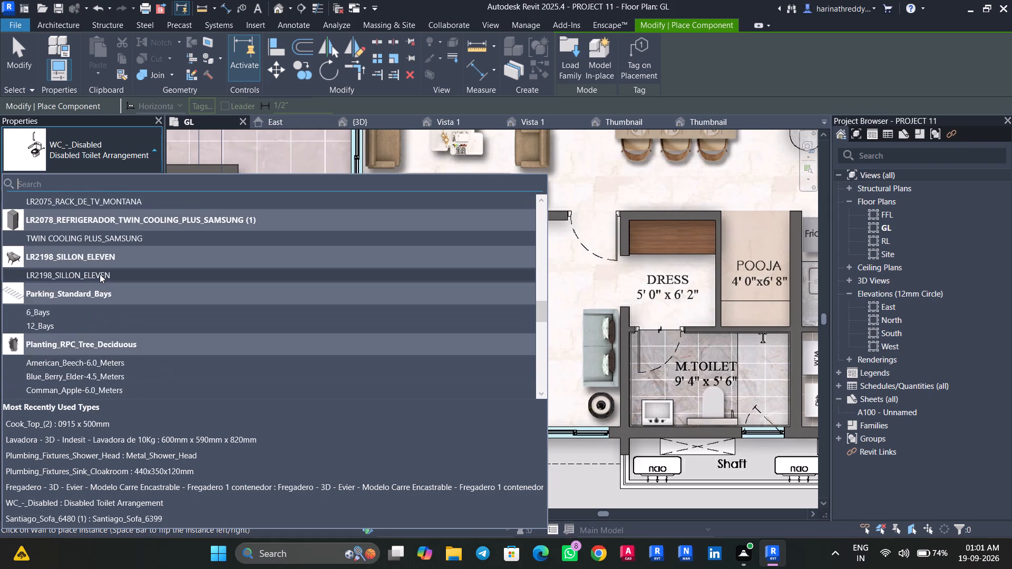
pyautogui.scroll(13, 100, 274)
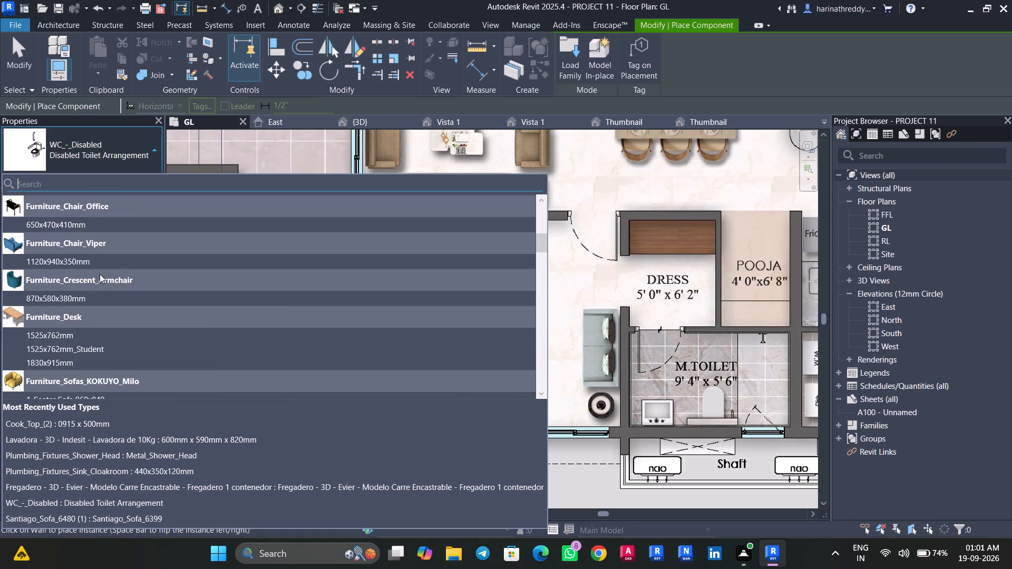
pyautogui.scroll(9, 100, 274)
pyautogui.click(91, 223)
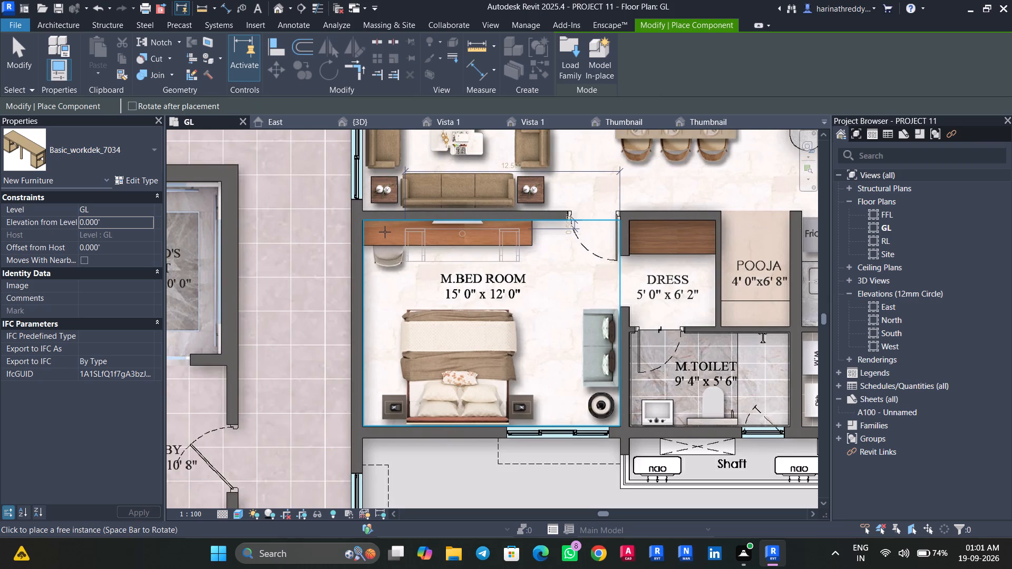
pyautogui.click(417, 223)
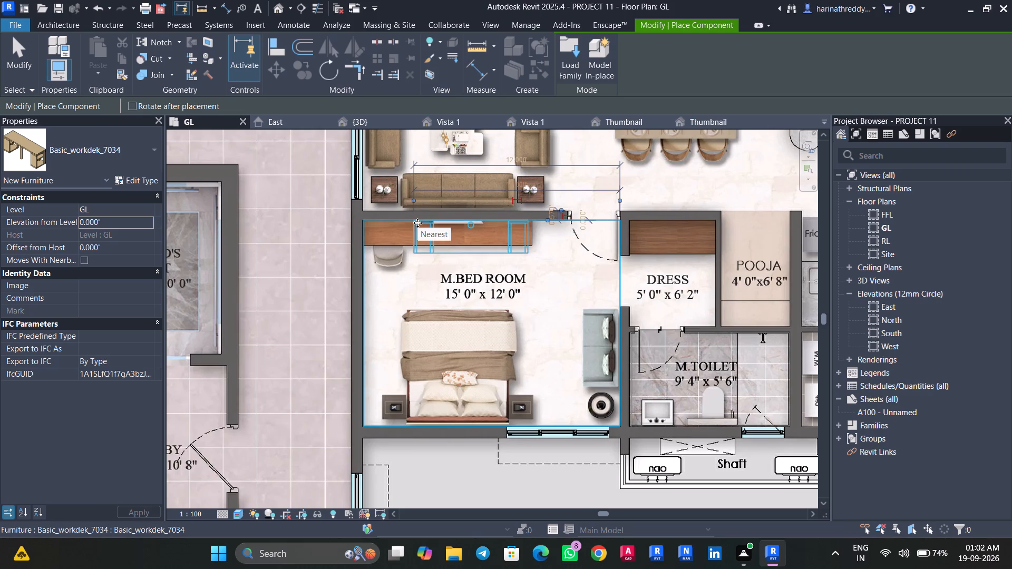
pyautogui.press('Escape')
pyautogui.press('Escape')
# Place a 600 x 460 x 740mm Escritorio_de_estudiante desk at the counter's corridor end in the M.BED ROOM, above the pictured chair.
pyautogui.write('cm')
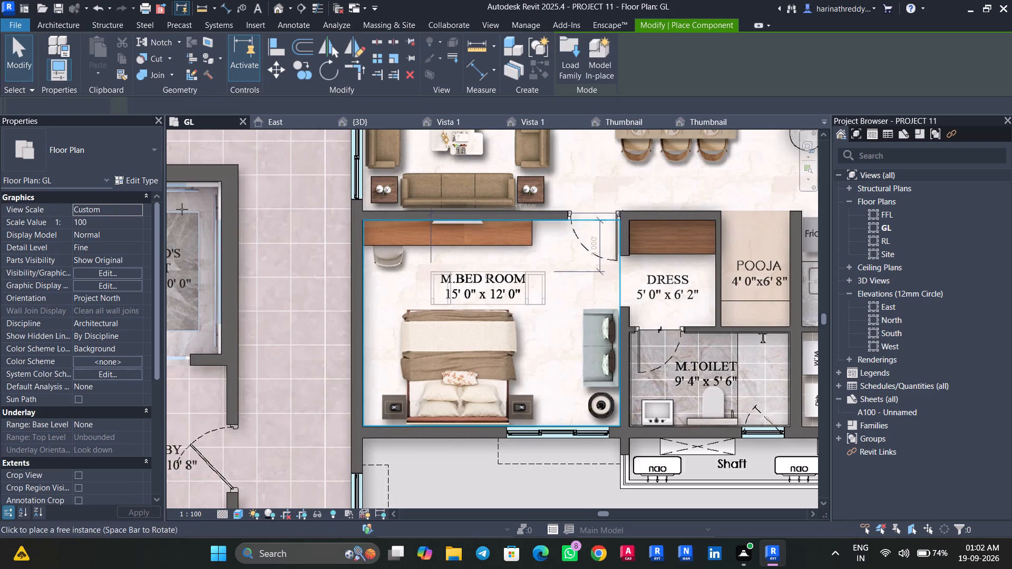
pyautogui.click(118, 167)
pyautogui.scroll(-7, 121, 281)
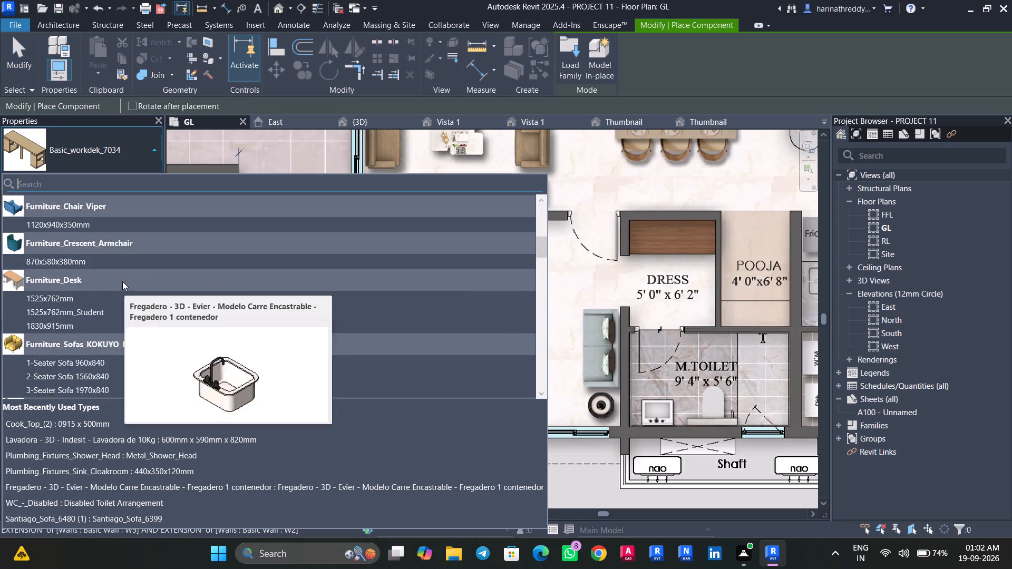
pyautogui.scroll(-4, 121, 308)
pyautogui.scroll(6, 119, 297)
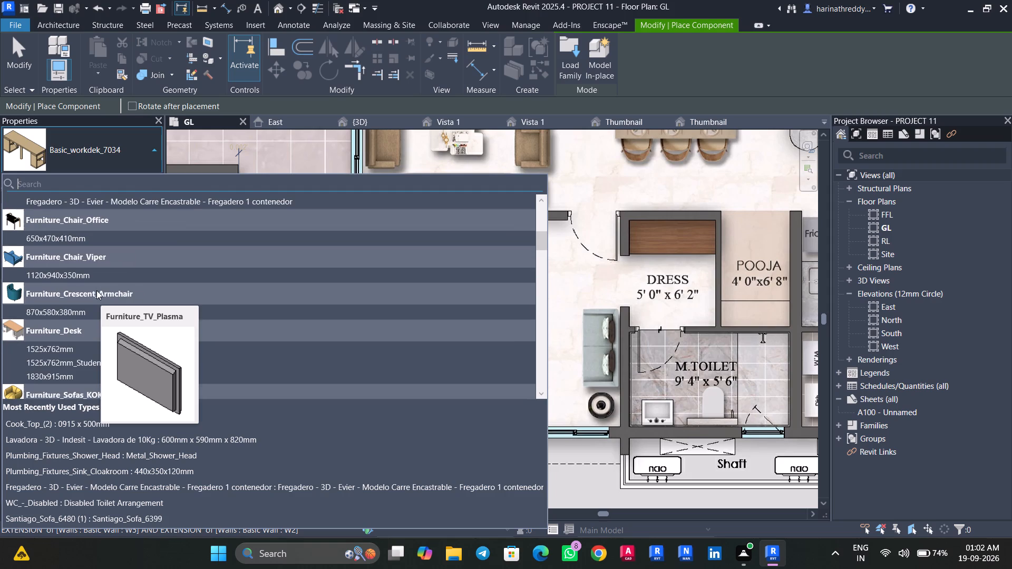
pyautogui.scroll(-10, 81, 338)
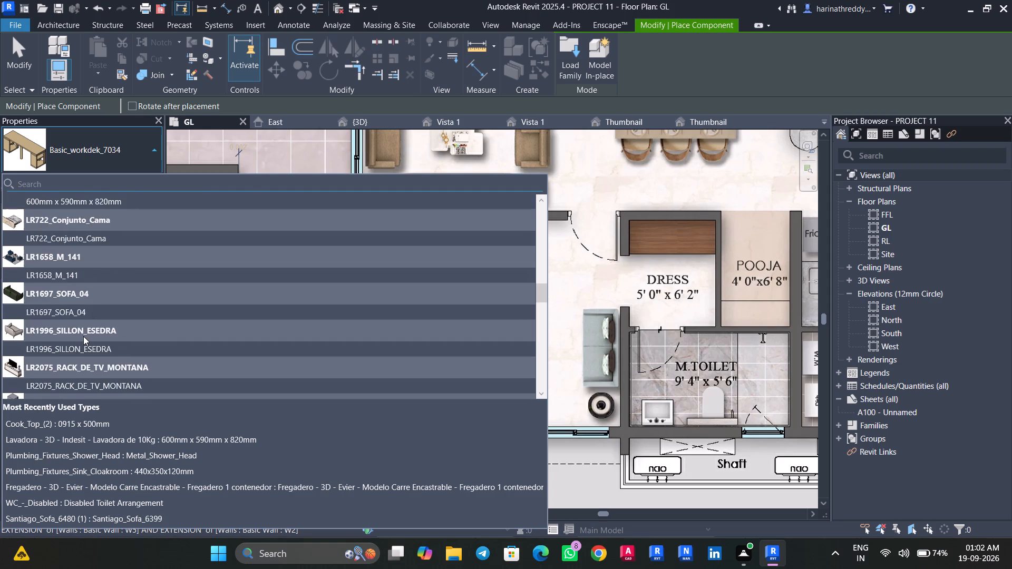
pyautogui.scroll(-15, 84, 336)
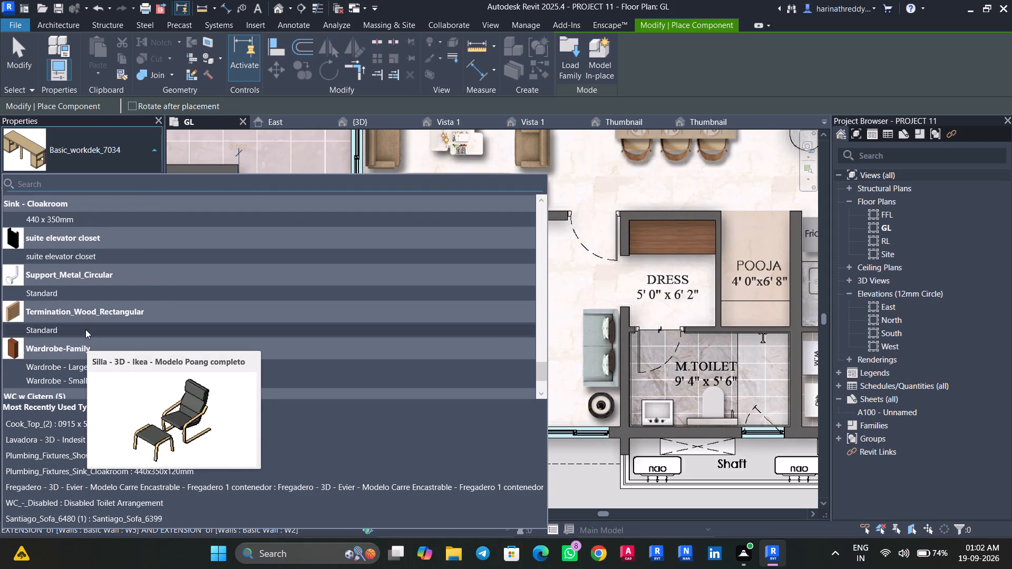
pyautogui.scroll(-6, 85, 329)
pyautogui.scroll(11, 86, 332)
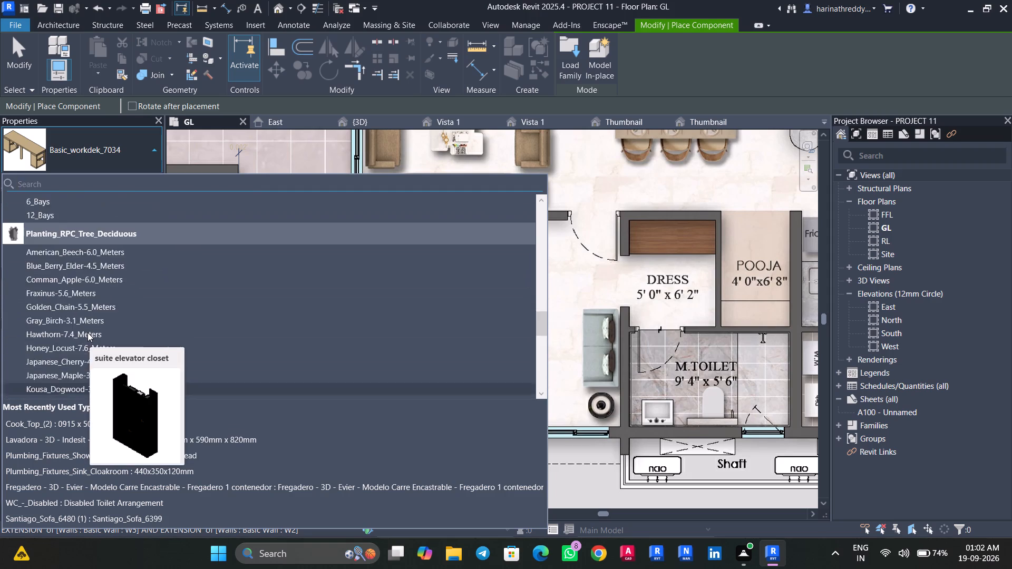
pyautogui.scroll(9, 87, 332)
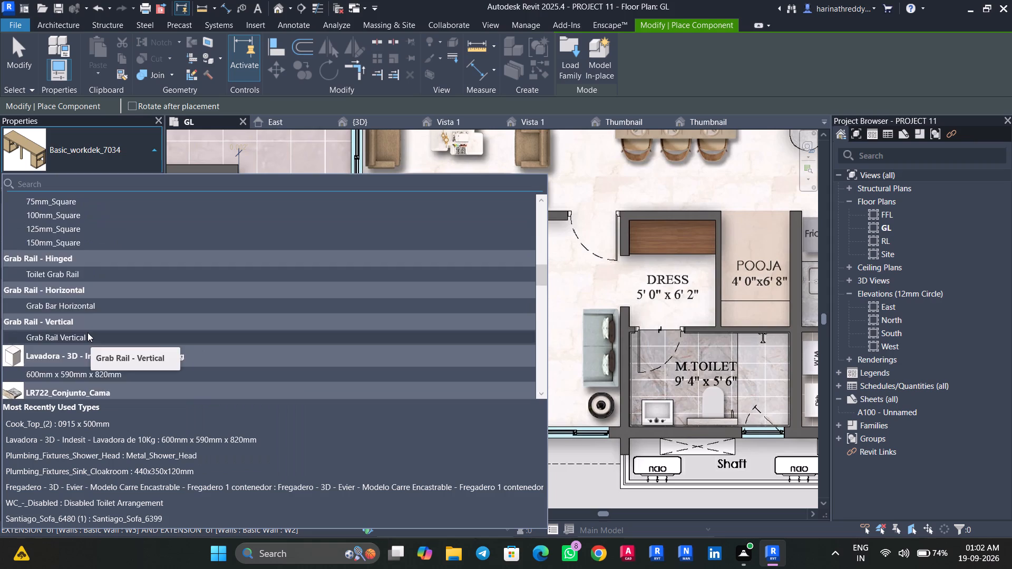
pyautogui.scroll(10, 87, 332)
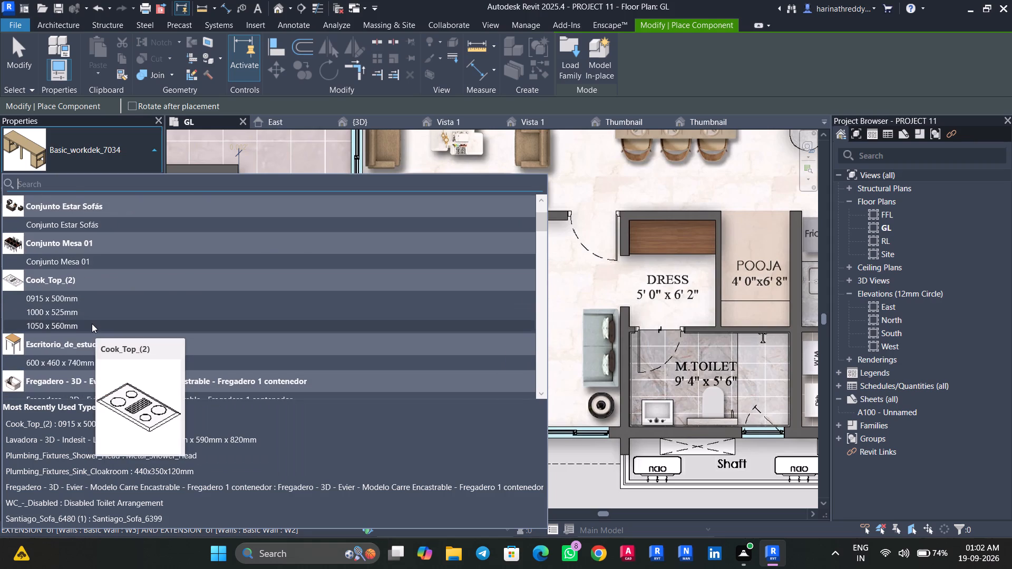
pyautogui.scroll(3, 92, 323)
pyautogui.scroll(-3, 86, 331)
pyautogui.click(67, 264)
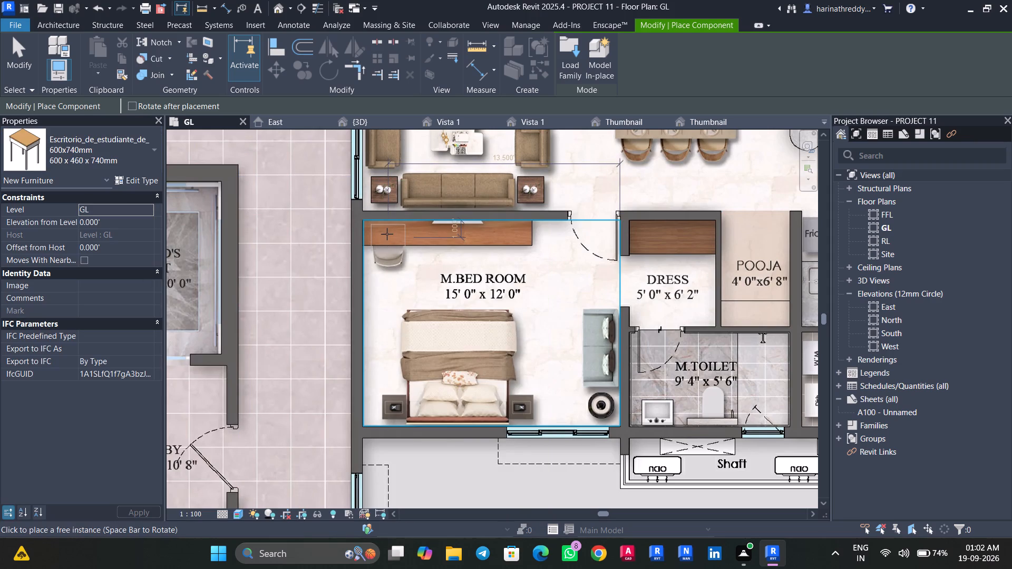
pyautogui.scroll(8, 386, 231)
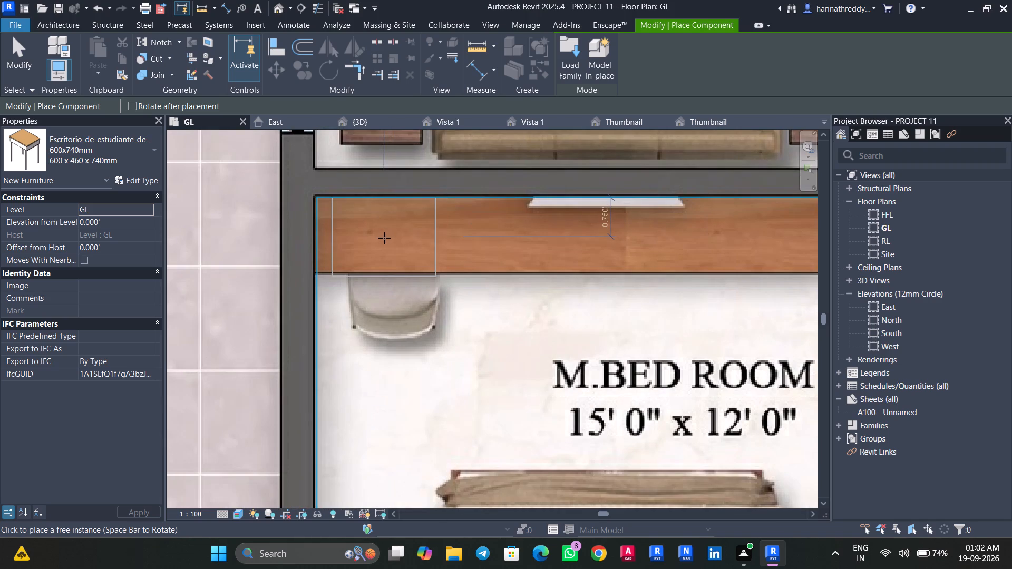
pyautogui.click(385, 238)
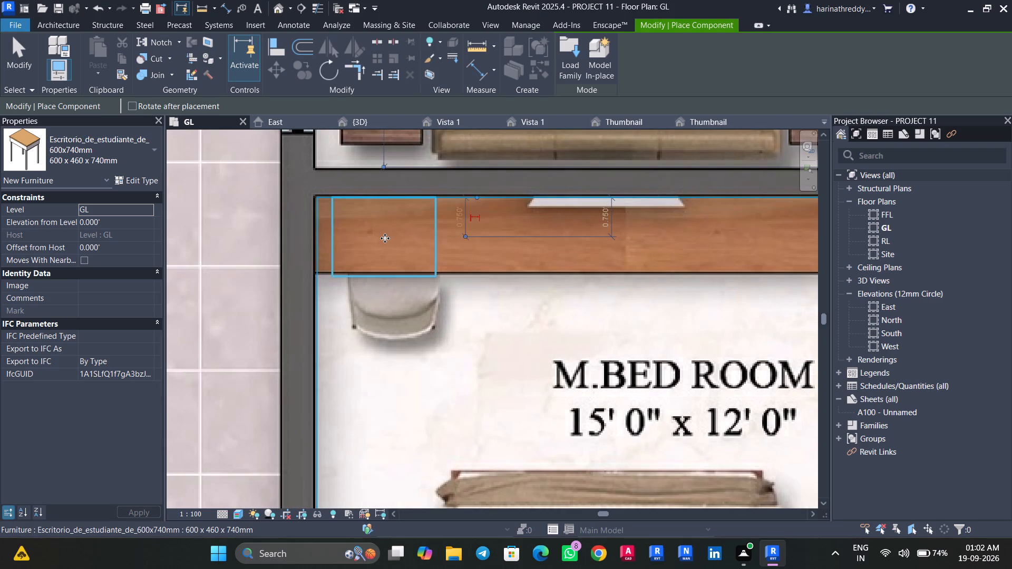
pyautogui.press('Escape')
pyautogui.press('Escape')
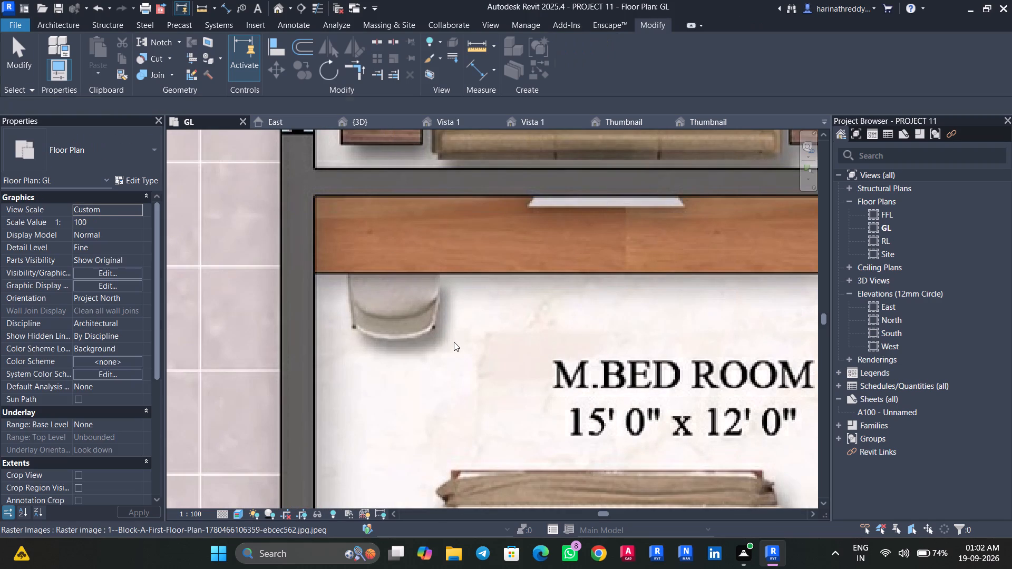
# Place a 650x470x410mm Furniture_Chair_Office, rotated 180°, over the M.BED ROOM's pictured chair at the student desk.
pyautogui.press('c')
pyautogui.press('m')
pyautogui.click(138, 170)
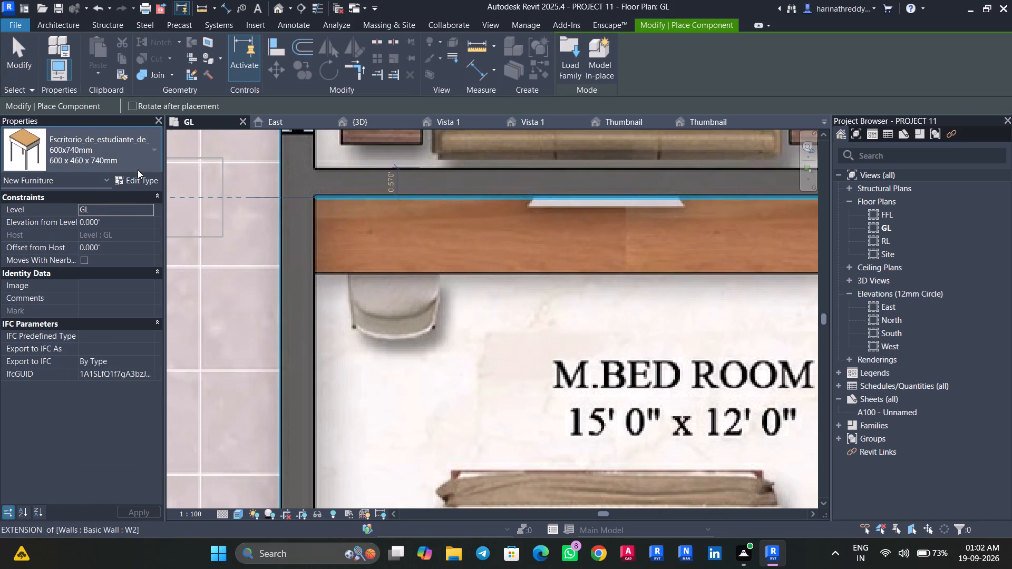
pyautogui.scroll(5, 112, 280)
pyautogui.scroll(-1, 112, 280)
pyautogui.scroll(-3, 76, 315)
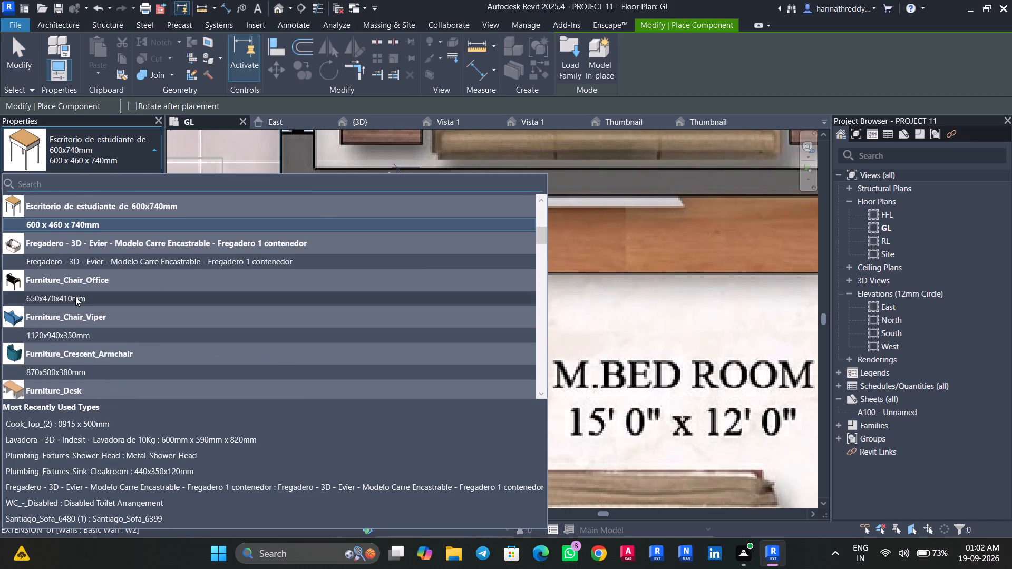
pyautogui.click(76, 295)
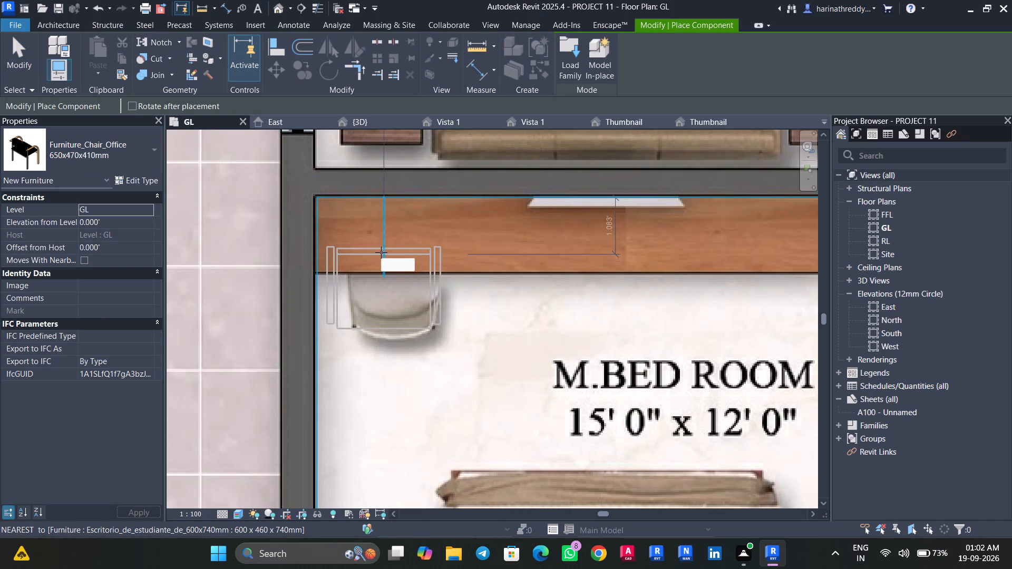
pyautogui.press('space')
pyautogui.press('space')
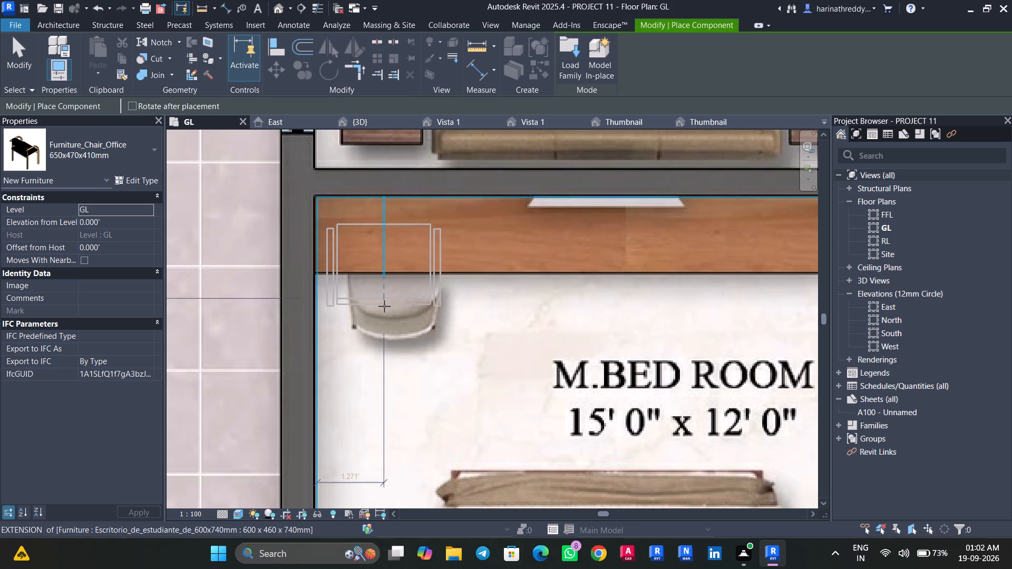
pyautogui.click(391, 305)
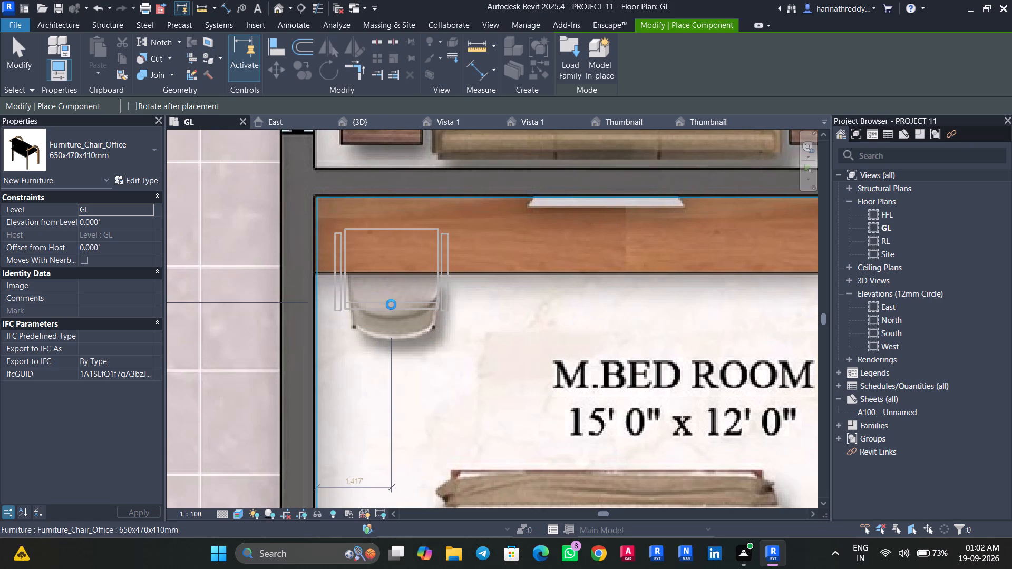
pyautogui.press('Escape')
pyautogui.press('Escape')
pyautogui.press('Escape')
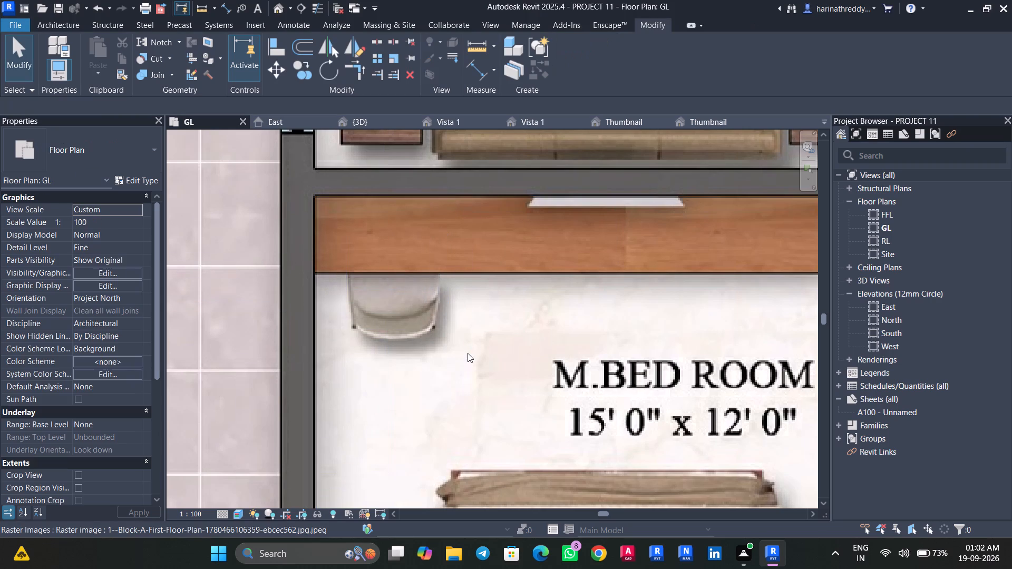
# Examine the other apartments on the GL floor plan, from the 1723 Sft 3BHK to the 1858 and 1882 Sft 3BHKs.
pyautogui.scroll(-20, 468, 353)
pyautogui.scroll(-1, 468, 353)
pyautogui.moveTo(579, 388); pyautogui.dragTo(577, 322, button='middle')
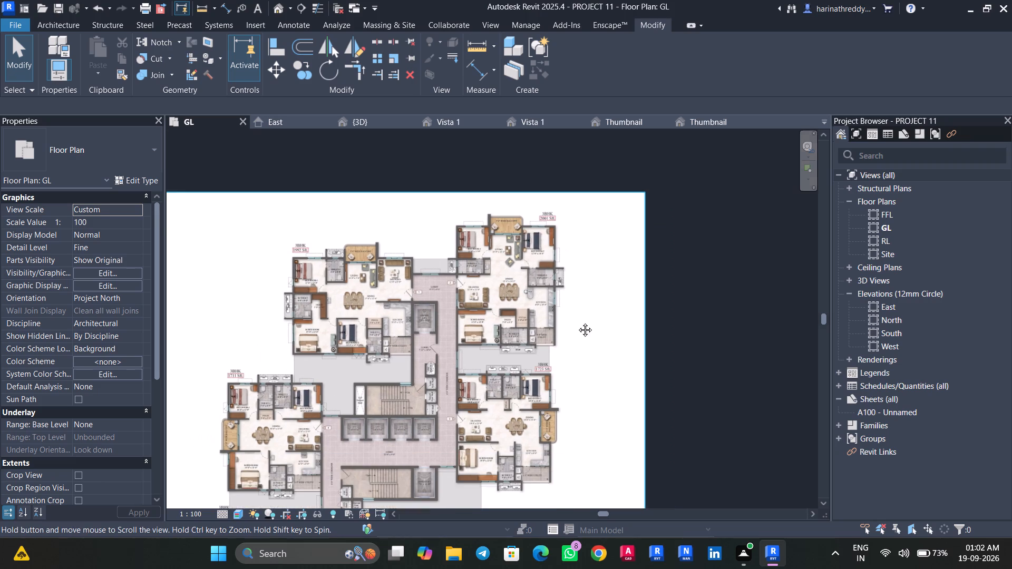
pyautogui.moveTo(577, 322); pyautogui.dragTo(578, 279, button='middle')
pyautogui.scroll(7, 498, 337)
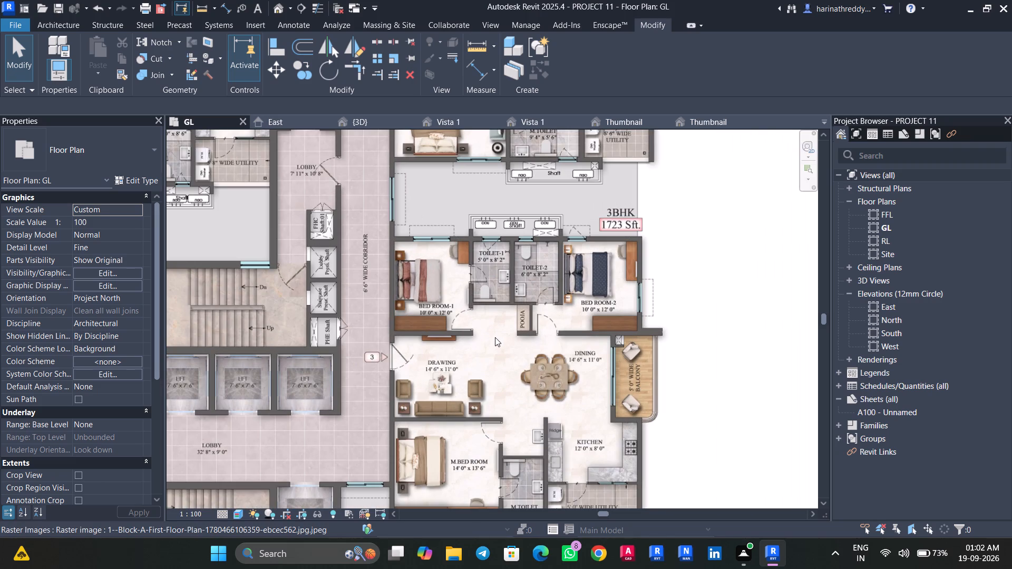
pyautogui.moveTo(711, 344); pyautogui.dragTo(712, 290, button='middle')
pyautogui.scroll(-3, 712, 290)
pyautogui.moveTo(712, 290); pyautogui.dragTo(732, 135, button='middle')
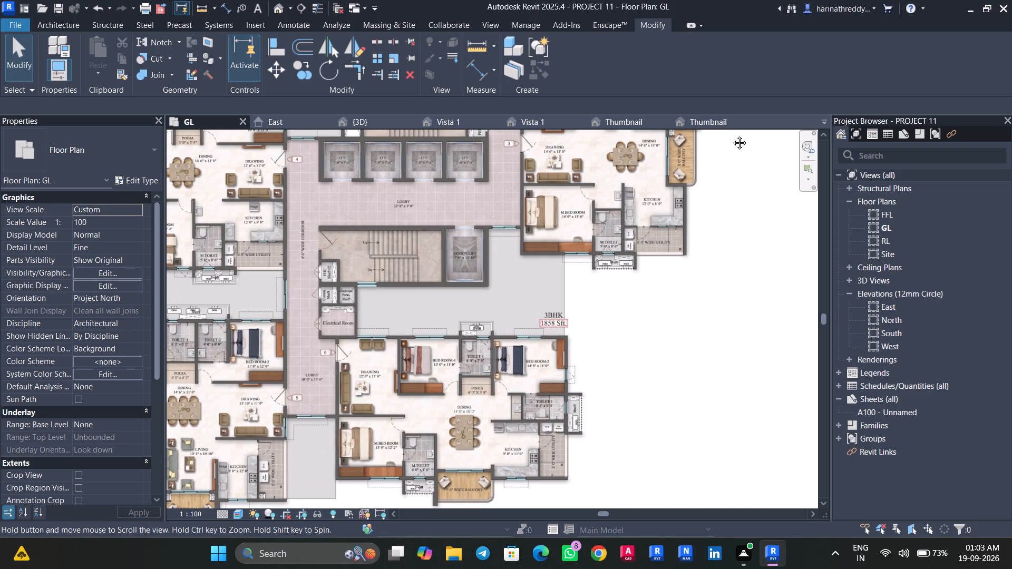
pyautogui.moveTo(732, 135); pyautogui.dragTo(808, 139, button='middle')
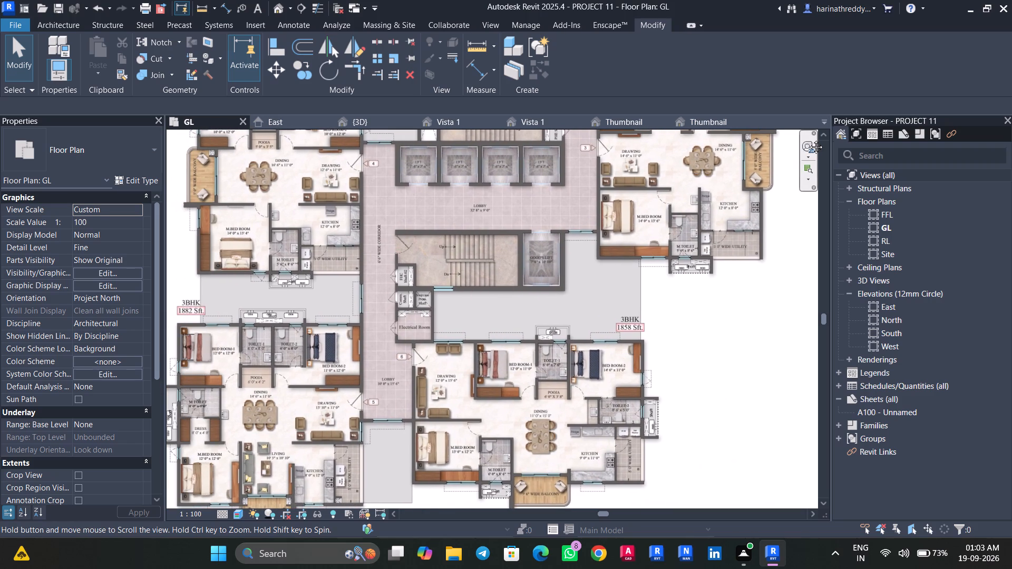
# Place a Wardrobe-Family Wardrobe - Large over the pictured wooden closet in the 5' 0" x 6' 2" DRESS, against the dining-side wall.
pyautogui.moveTo(808, 139); pyautogui.dragTo(787, 171, button='middle')
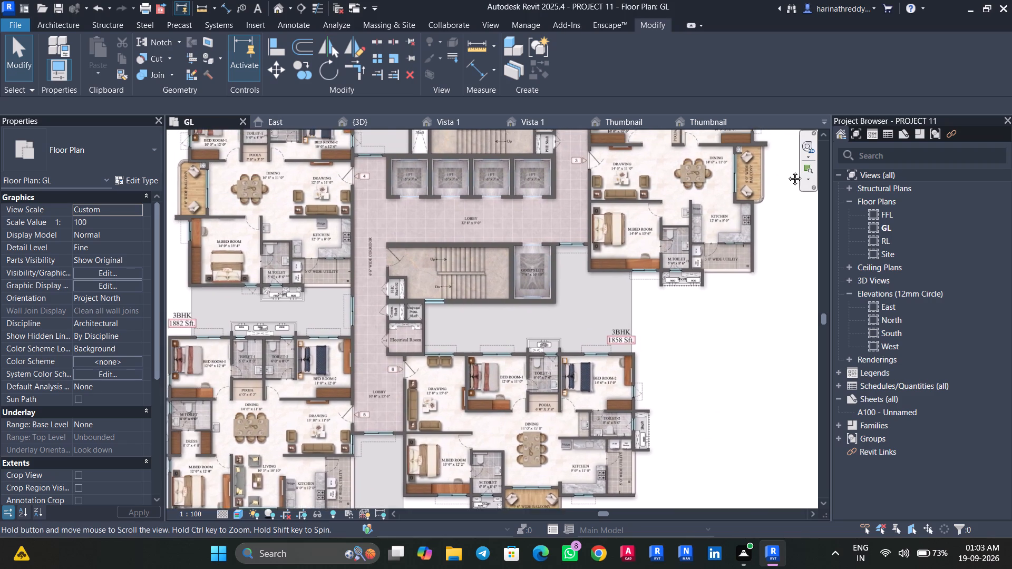
pyautogui.moveTo(787, 171); pyautogui.dragTo(737, 260, button='middle')
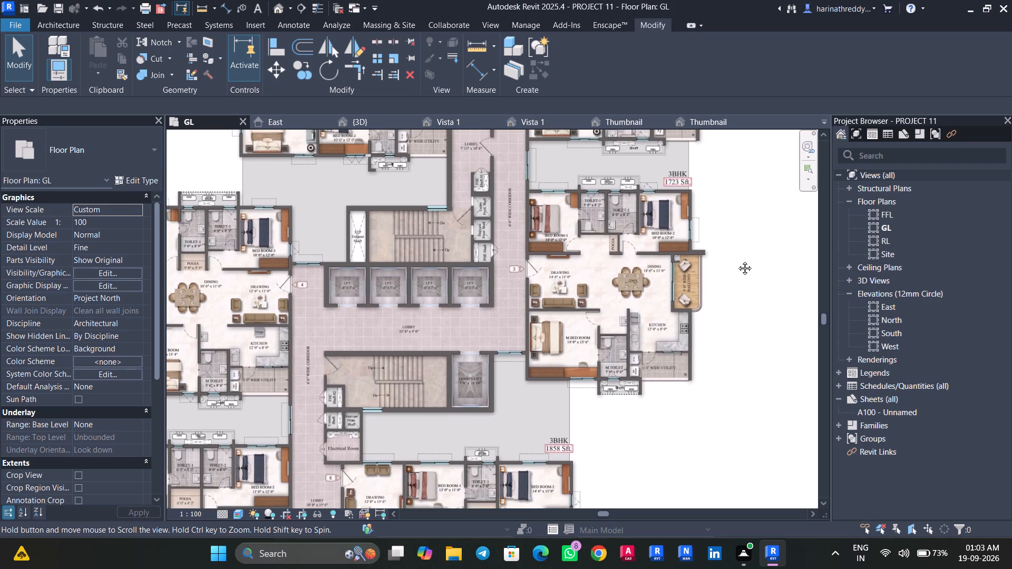
pyautogui.moveTo(737, 260); pyautogui.dragTo(730, 278, button='middle')
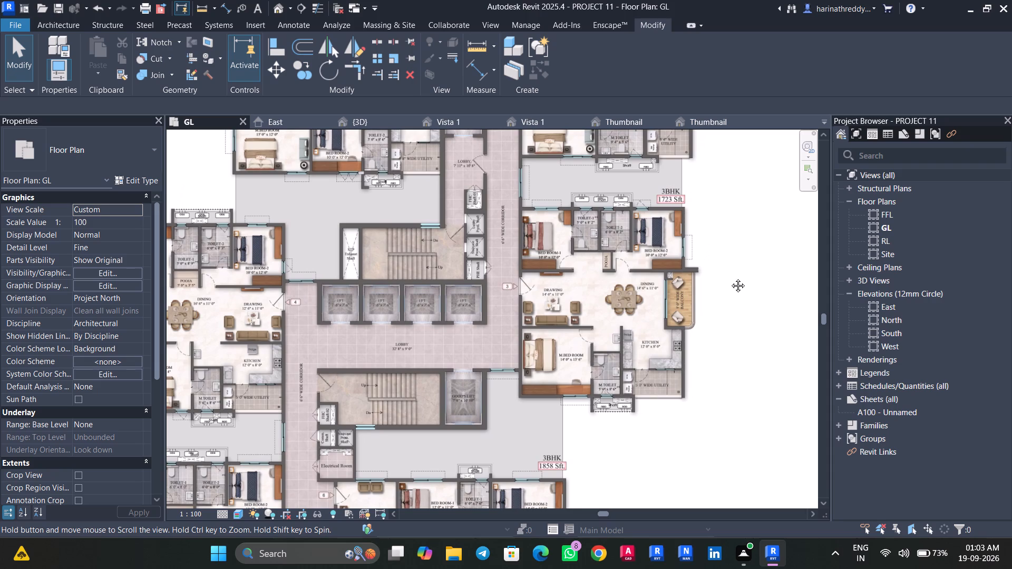
pyautogui.moveTo(730, 278); pyautogui.dragTo(742, 462, button='middle')
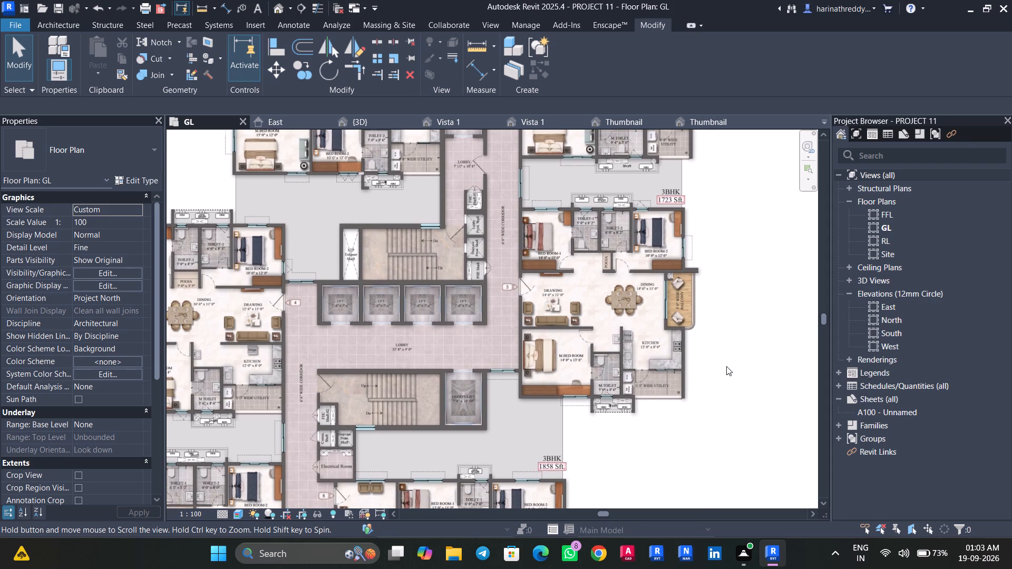
pyautogui.scroll(5, 650, 201)
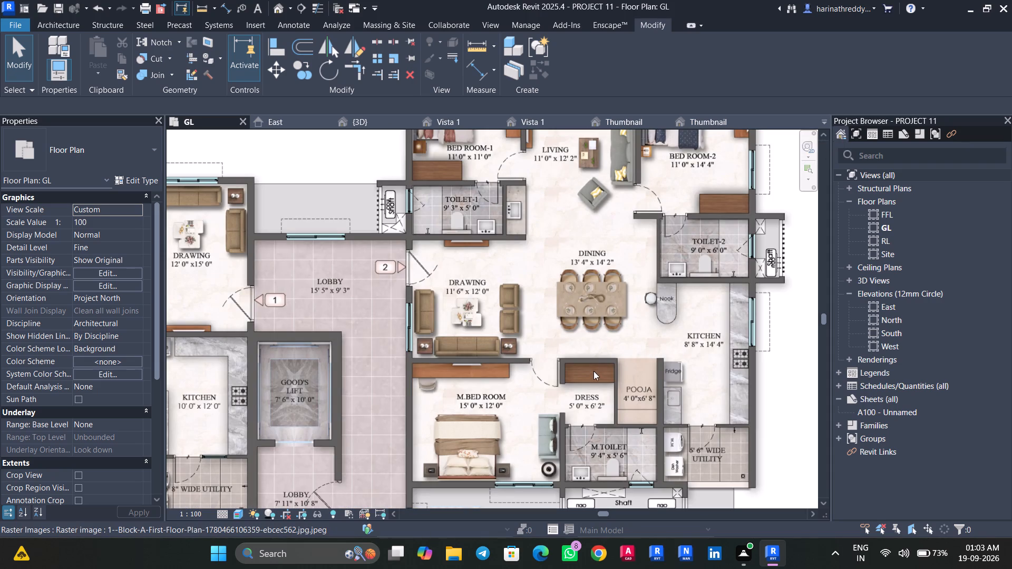
pyautogui.write('cm')
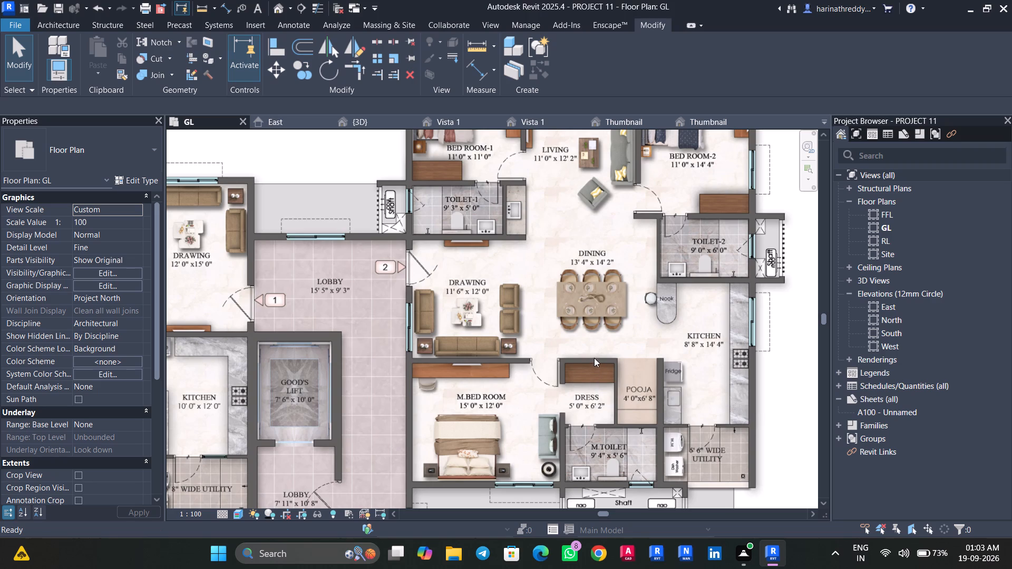
pyautogui.click(116, 162)
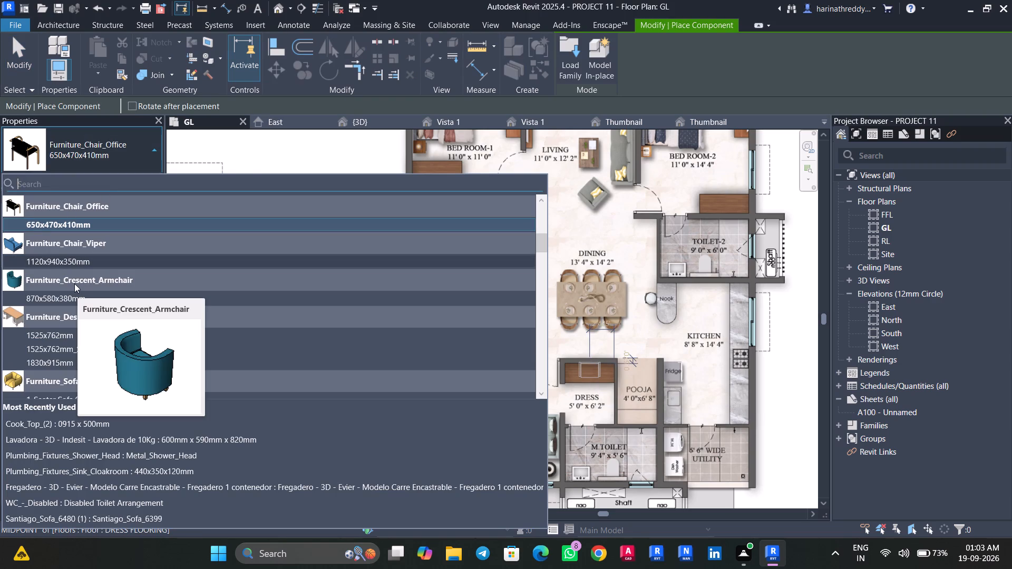
pyautogui.scroll(5, 57, 338)
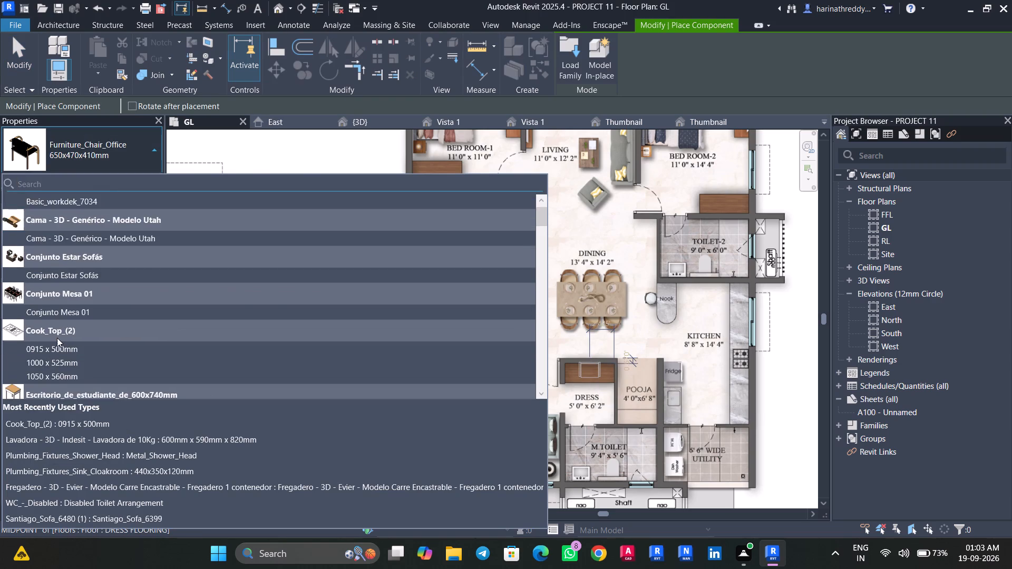
pyautogui.scroll(3, 57, 338)
pyautogui.scroll(-14, 57, 338)
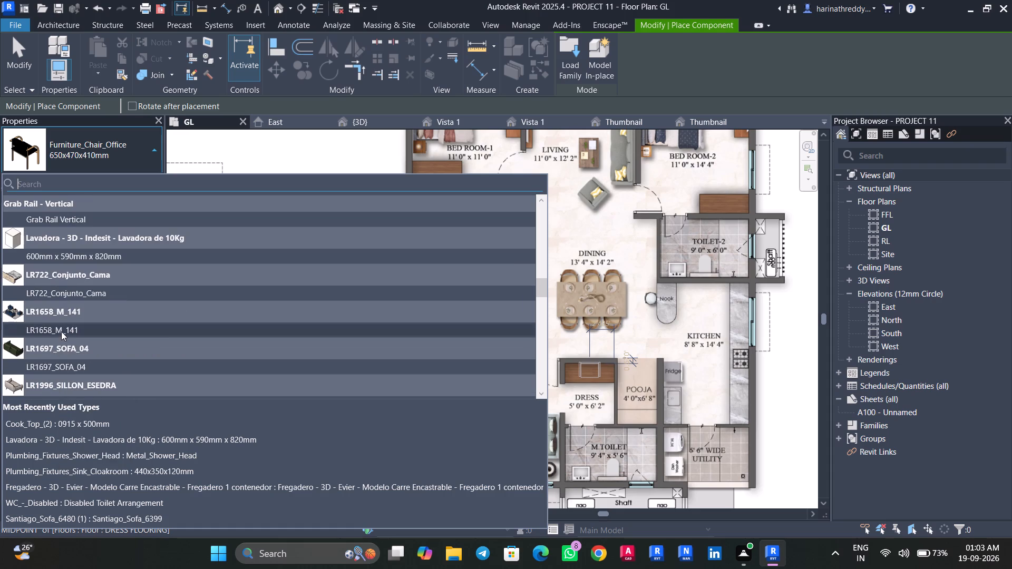
pyautogui.scroll(-3, 64, 297)
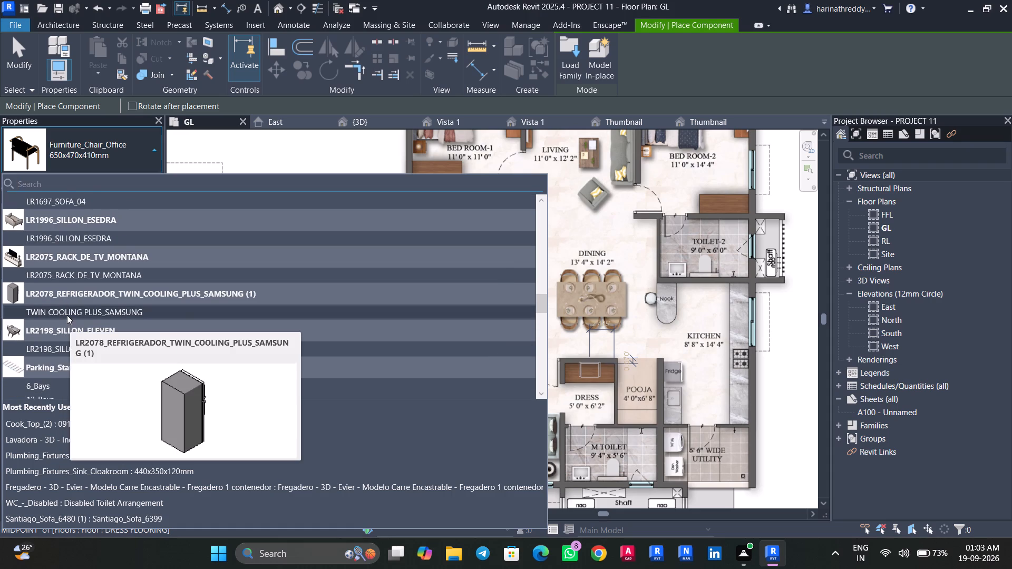
pyautogui.scroll(-13, 67, 315)
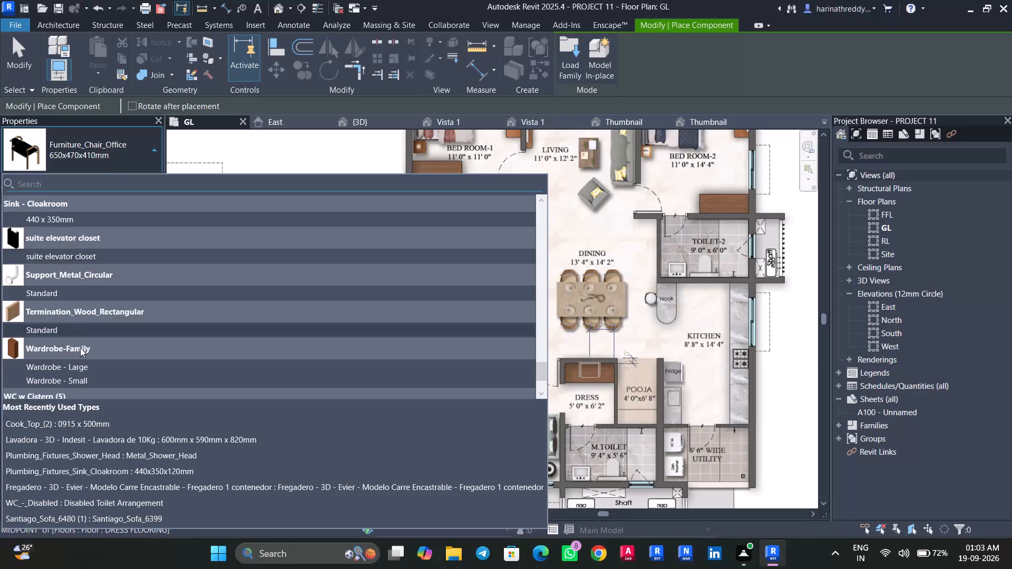
pyautogui.scroll(-2, 80, 348)
pyautogui.click(80, 312)
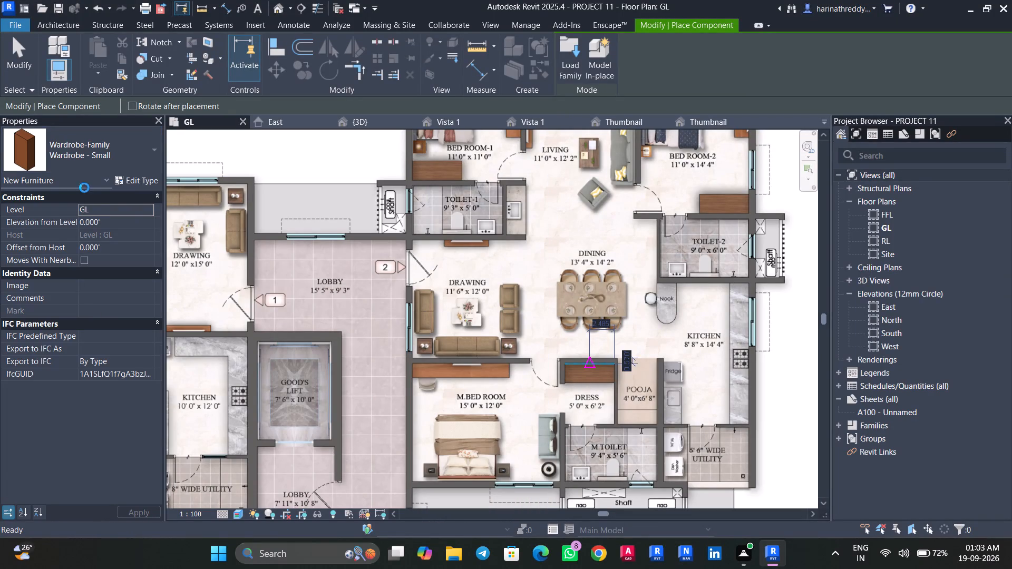
pyautogui.click(90, 152)
pyautogui.click(67, 299)
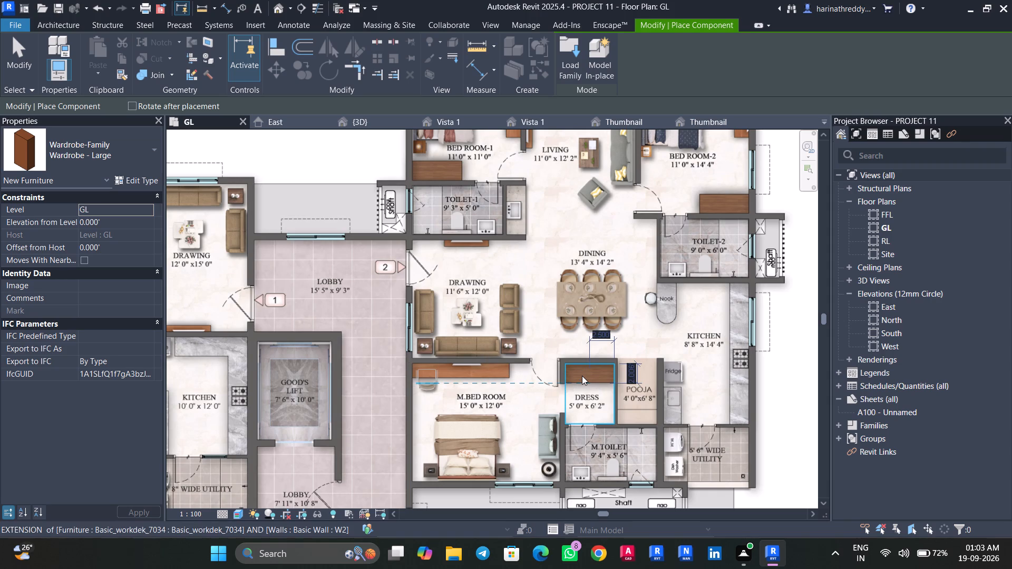
pyautogui.scroll(5, 587, 376)
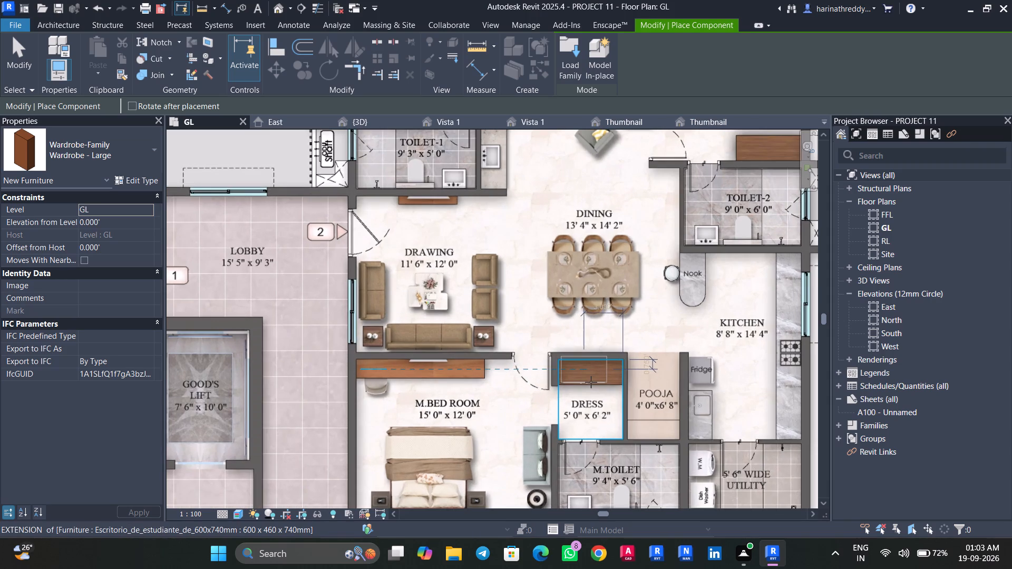
pyautogui.scroll(2, 591, 382)
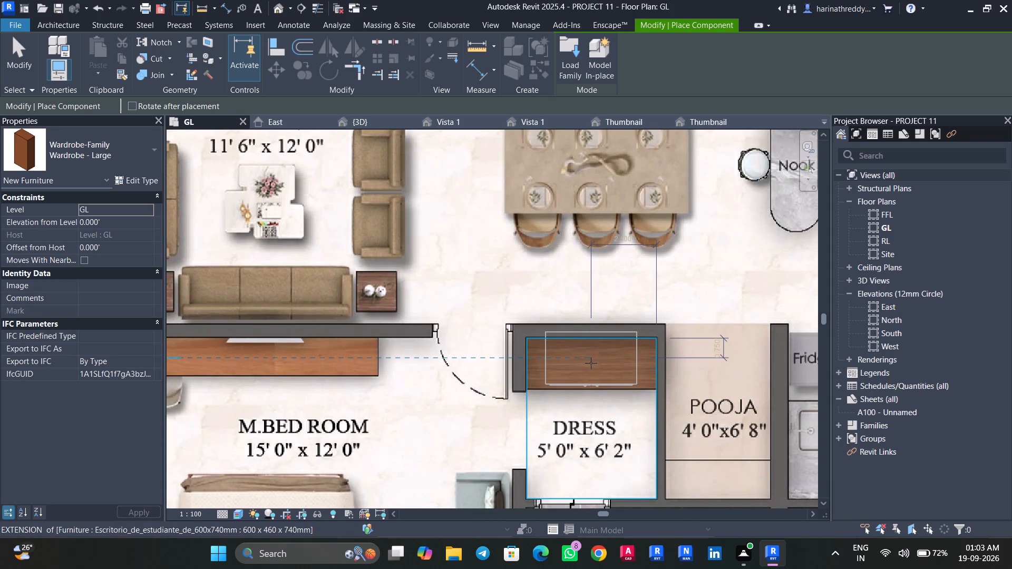
pyautogui.scroll(6, 591, 363)
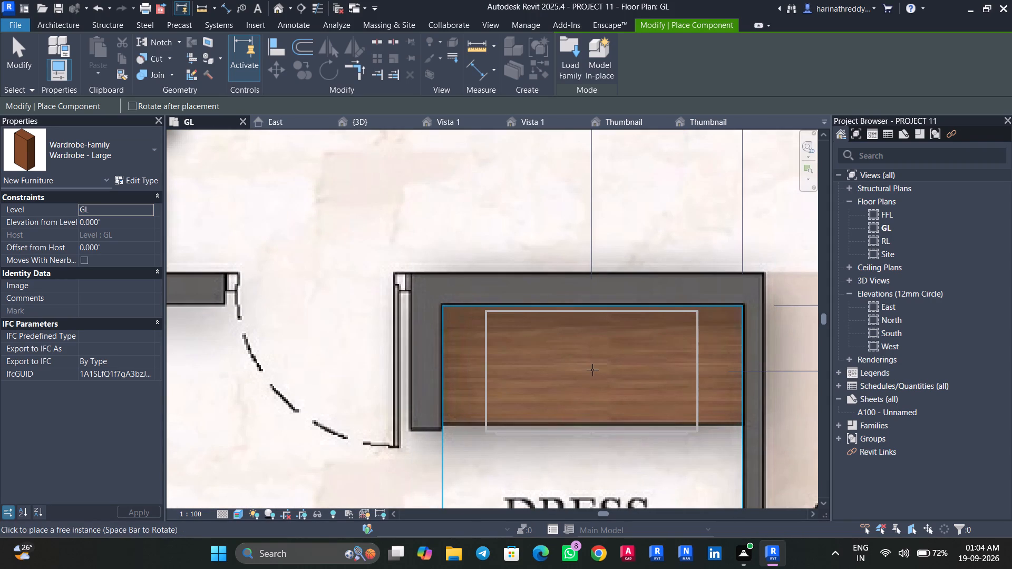
pyautogui.click(591, 367)
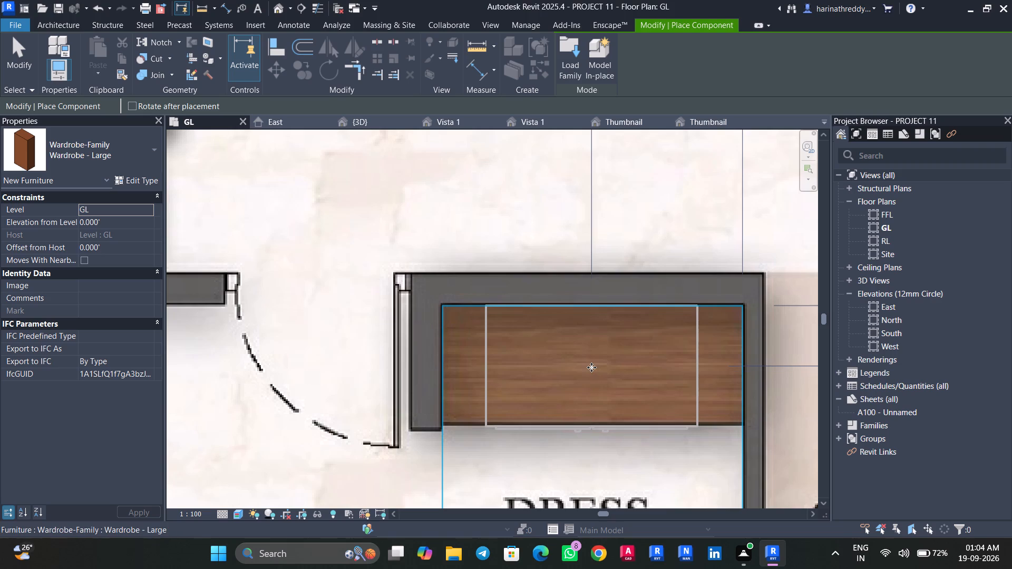
pyautogui.scroll(-9, 591, 367)
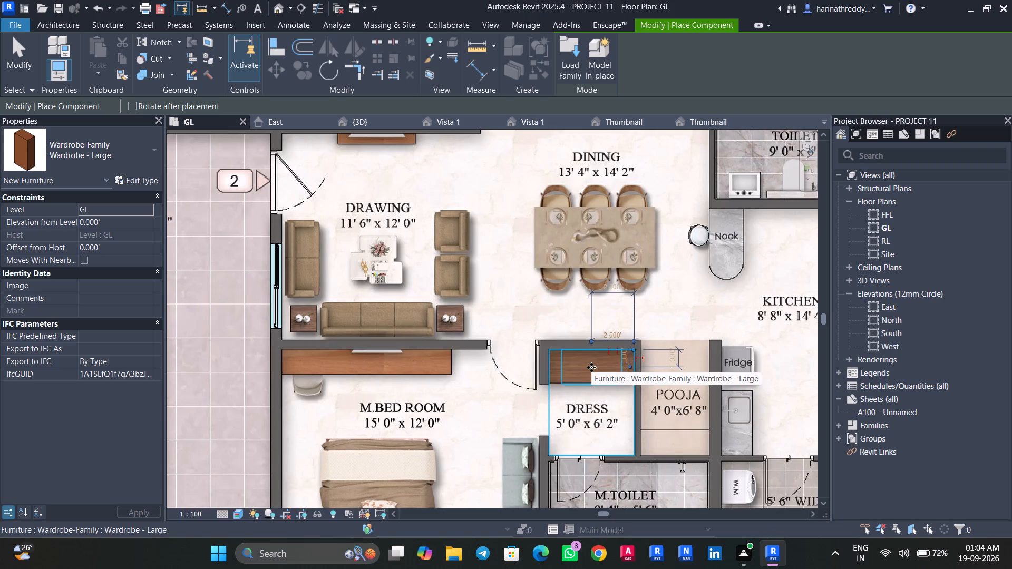
pyautogui.press('Tab')
pyautogui.press('Tab')
pyautogui.press('Escape')
pyautogui.press('Escape')
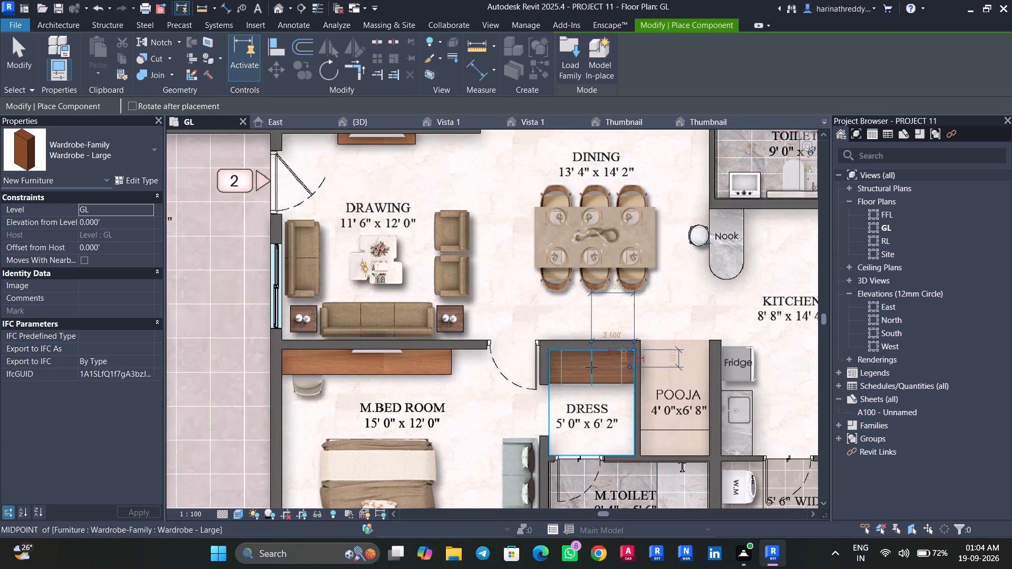
pyautogui.press('Escape')
pyautogui.press('Escape')
# Nudge the 600 x 460 x 740mm student desk in the M.BED ROOM slightly along the counter, toward the DRESS side.
pyautogui.press('Tab')
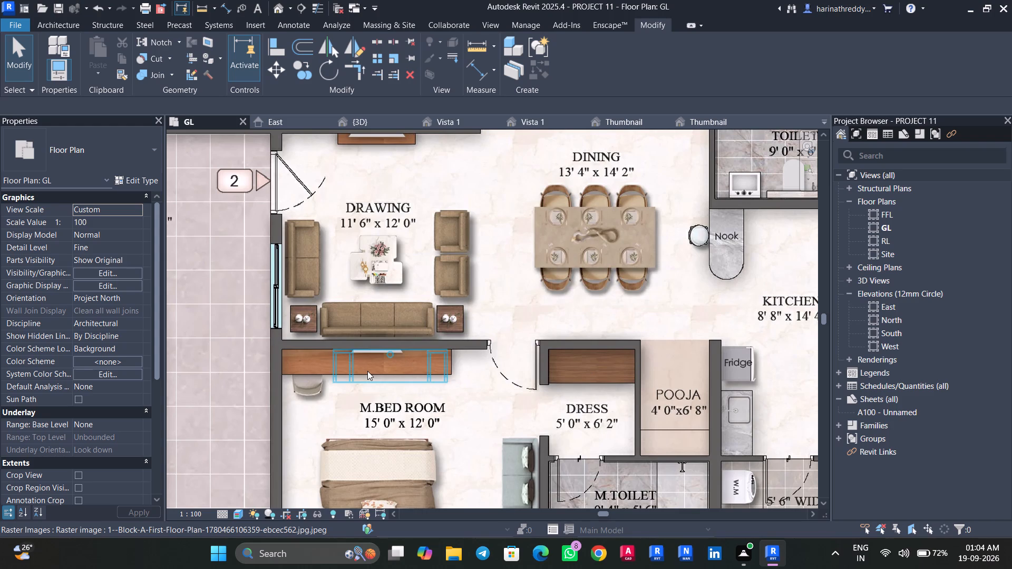
pyautogui.press('Tab')
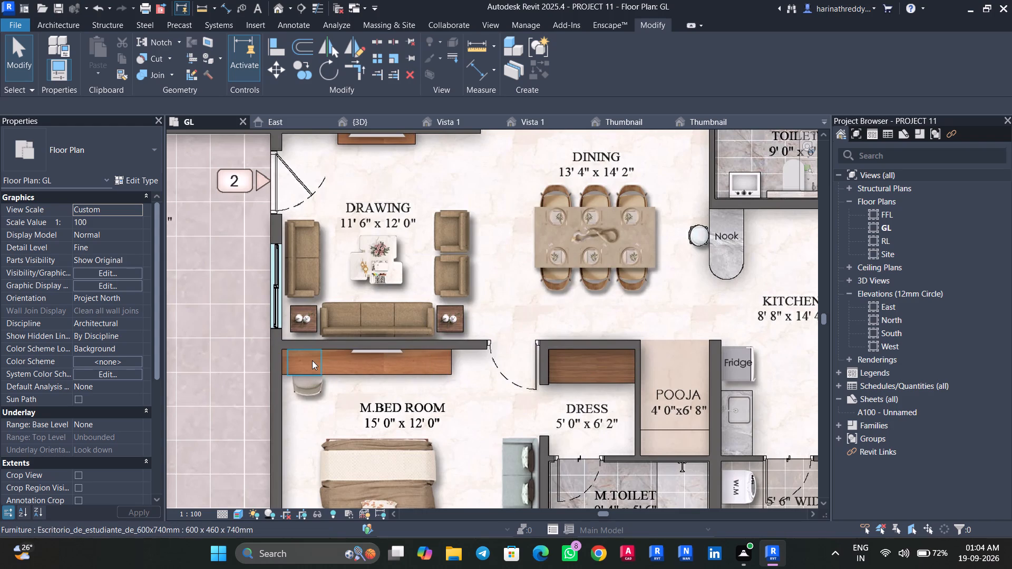
pyautogui.click(312, 360)
pyautogui.press('Right')
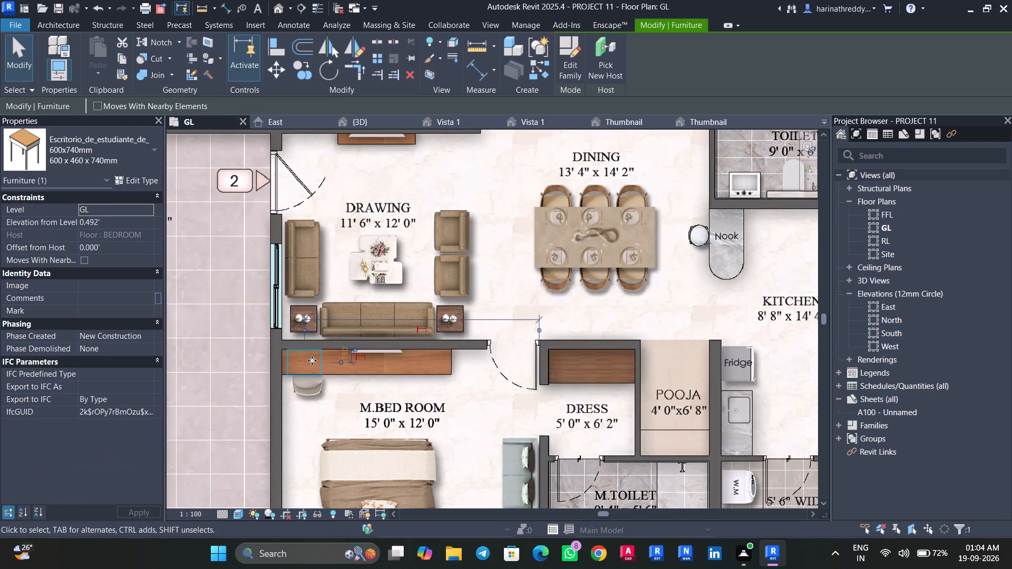
pyautogui.press('Escape')
# Examine the 2001 Sft 3BHK's dining area, kitchen nook and living room on the GL plan for pictured furniture.
pyautogui.scroll(-6, 382, 397)
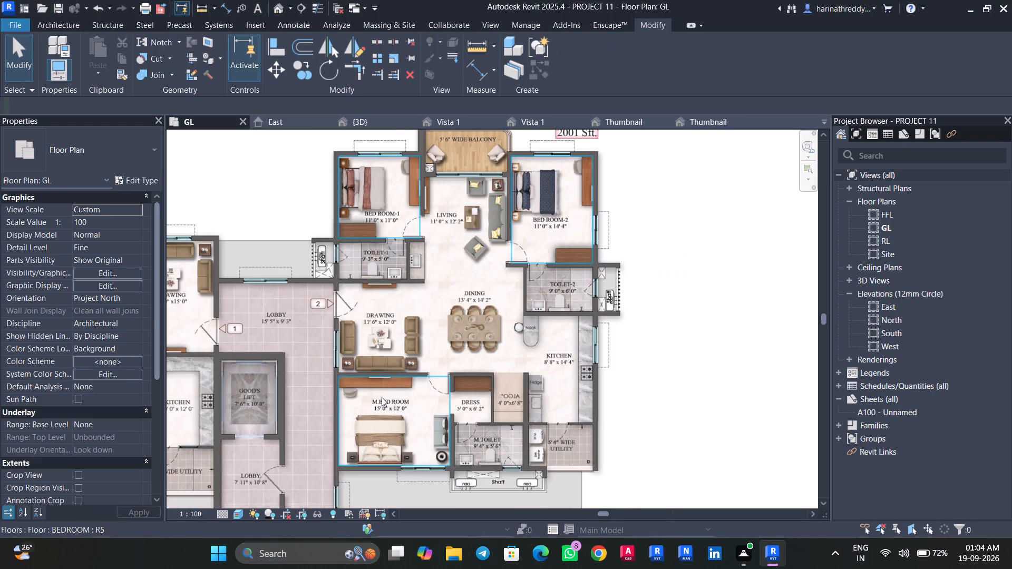
pyautogui.scroll(4, 392, 345)
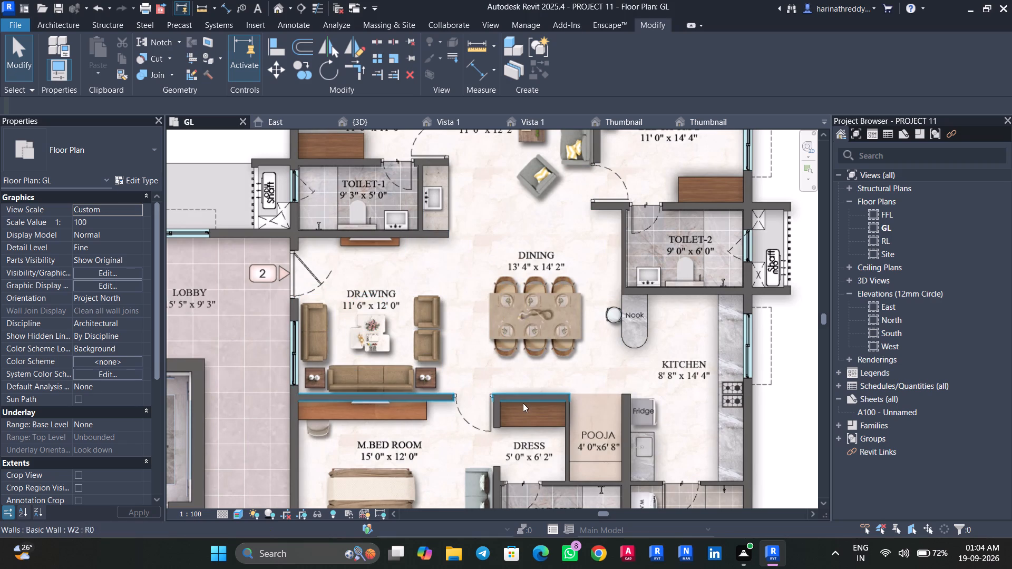
pyautogui.moveTo(463, 446); pyautogui.dragTo(352, 439, button='middle')
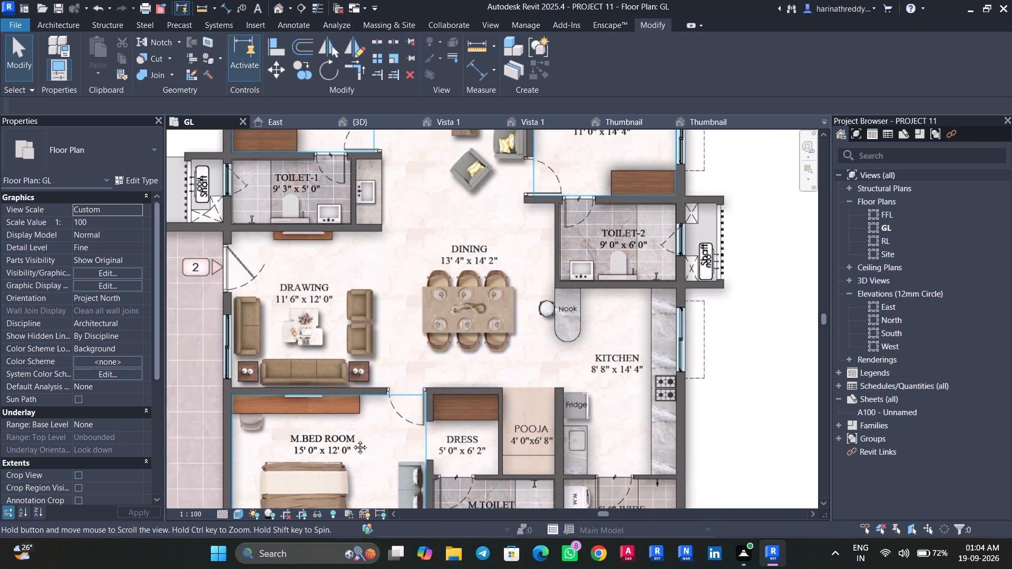
pyautogui.moveTo(352, 439); pyautogui.dragTo(313, 442, button='middle')
pyautogui.scroll(4, 458, 310)
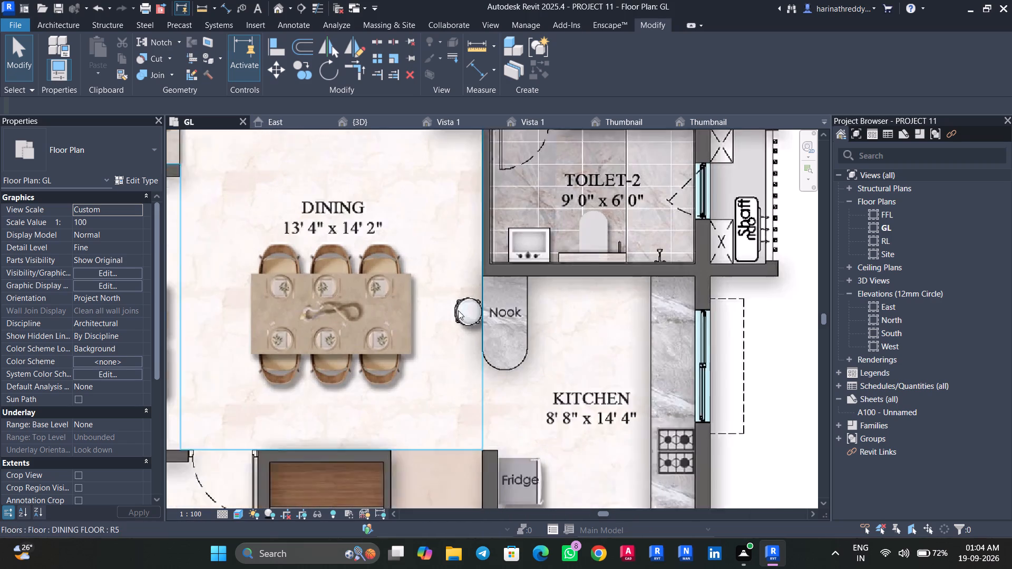
pyautogui.scroll(1, 458, 310)
pyautogui.scroll(-7, 462, 350)
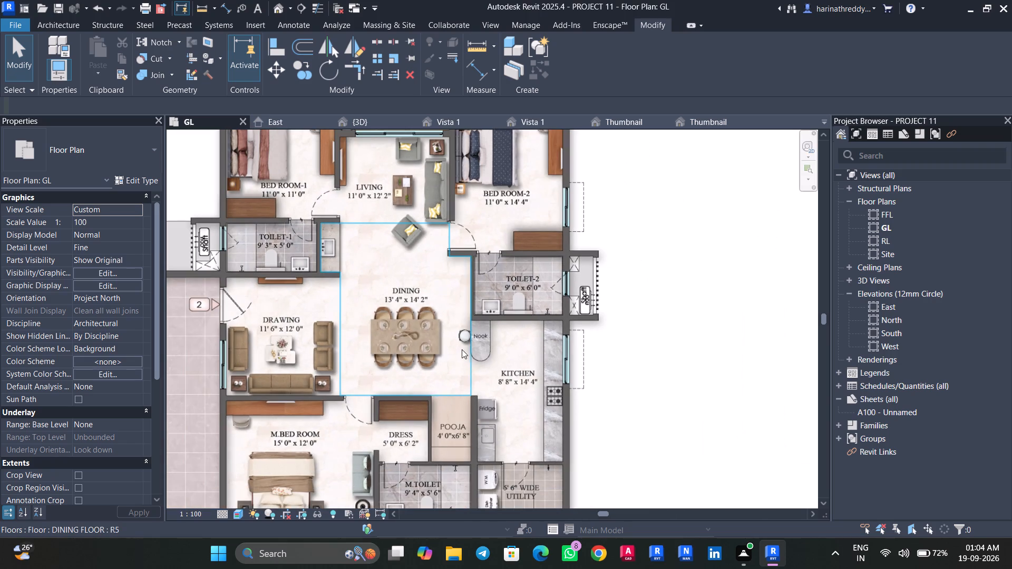
pyautogui.moveTo(431, 265); pyautogui.dragTo(435, 279, button='middle')
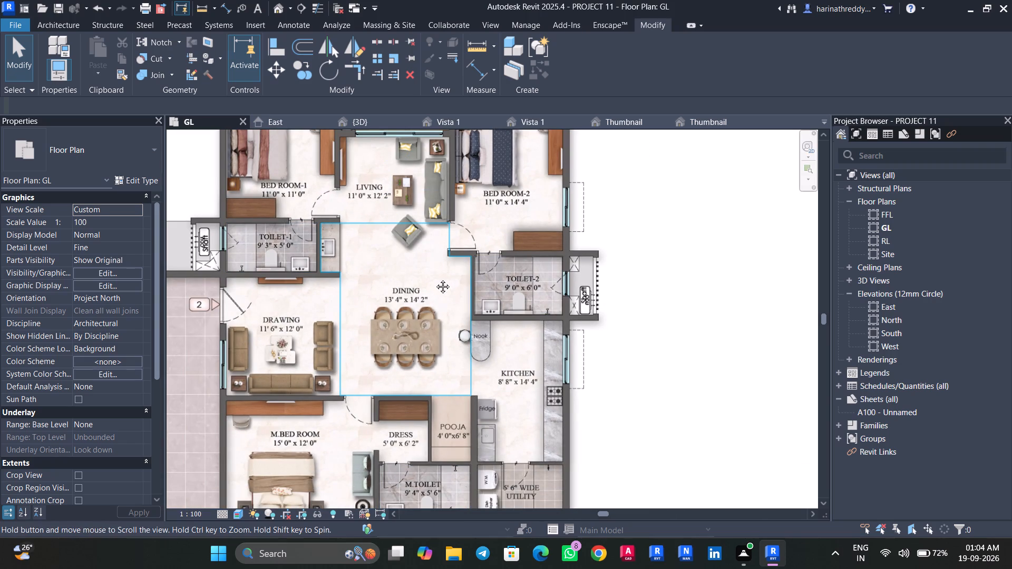
pyautogui.moveTo(435, 279); pyautogui.dragTo(442, 360, button='middle')
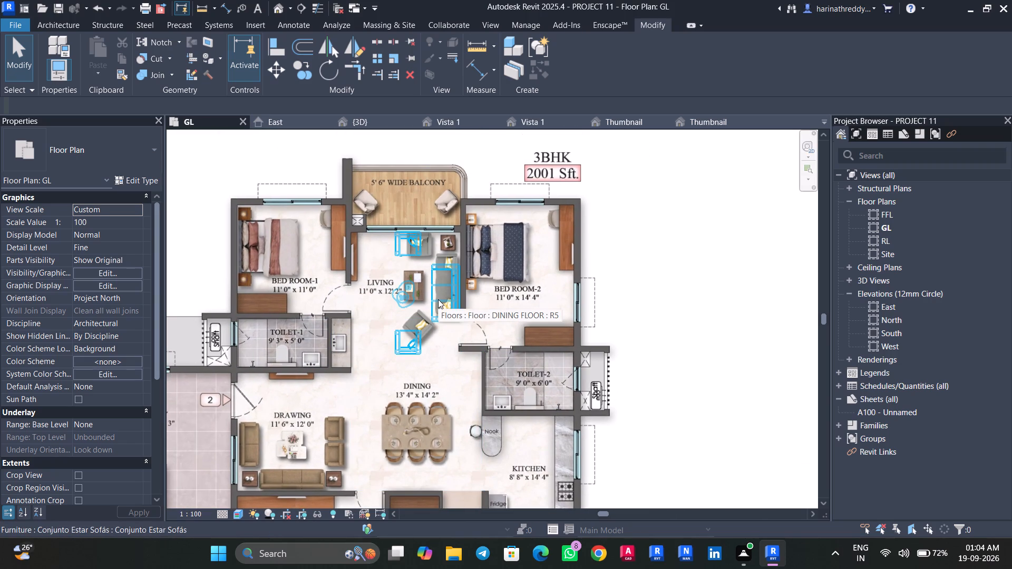
# Place a Furniture_Chair_Office 650x470x410mm over the pictured chair at BED ROOM-1's counter in the 2001 Sft 3BHK, rotated a quarter turn.
pyautogui.scroll(3, 351, 261)
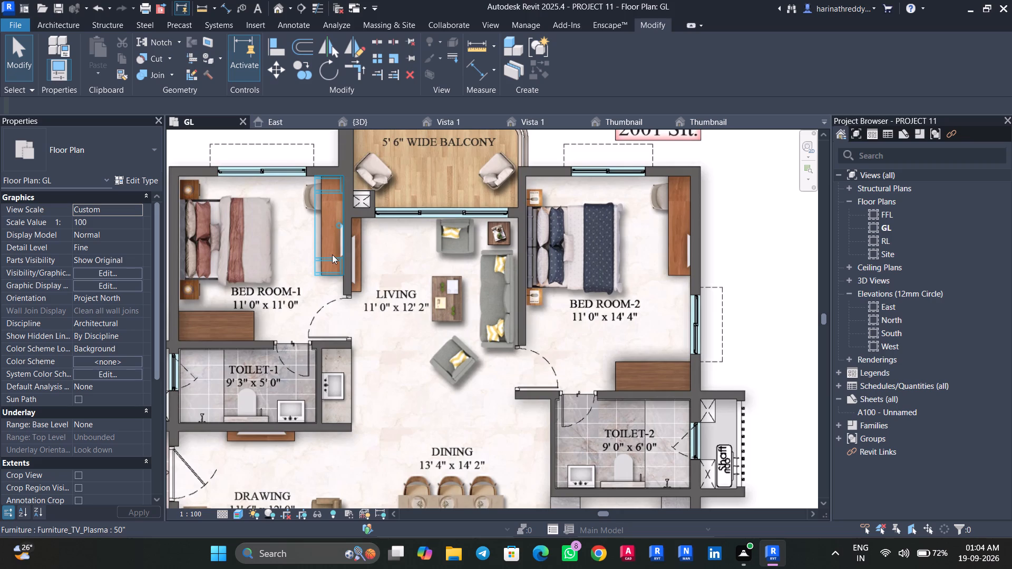
pyautogui.scroll(4, 307, 195)
pyautogui.moveTo(308, 196); pyautogui.dragTo(345, 243, button='middle')
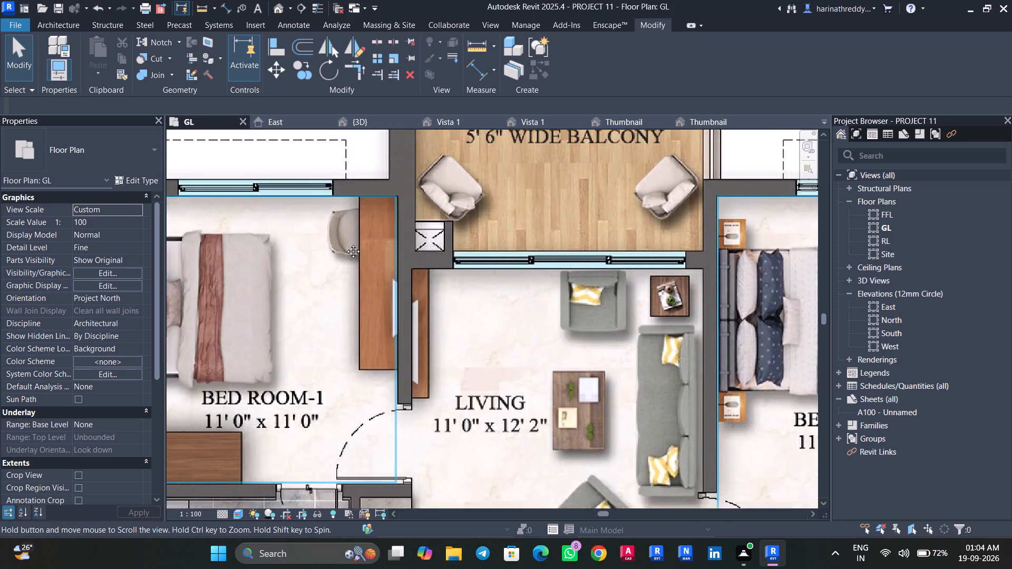
pyautogui.moveTo(345, 243); pyautogui.dragTo(441, 224, button='middle')
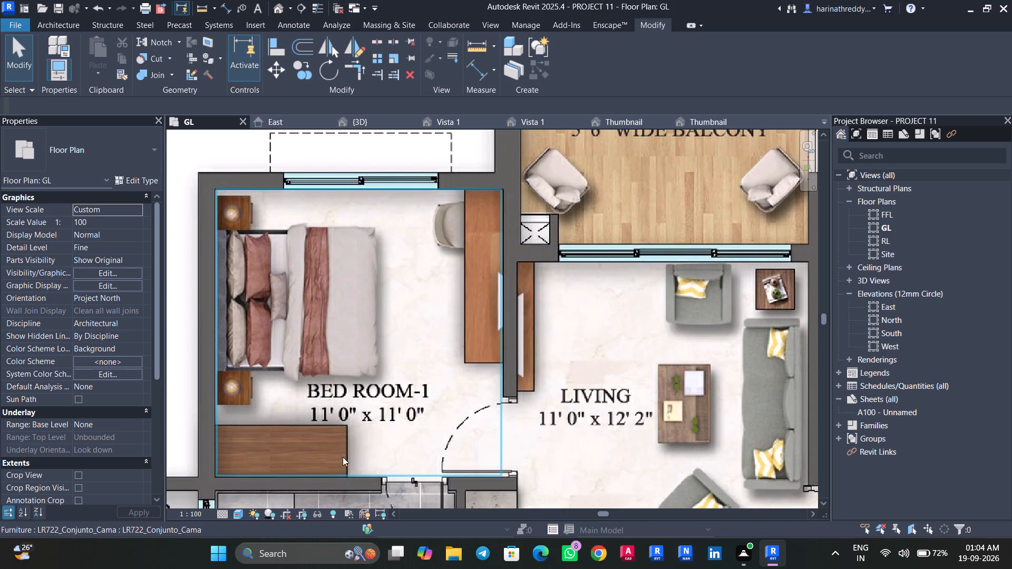
pyautogui.press('Tab')
pyautogui.press('Tab')
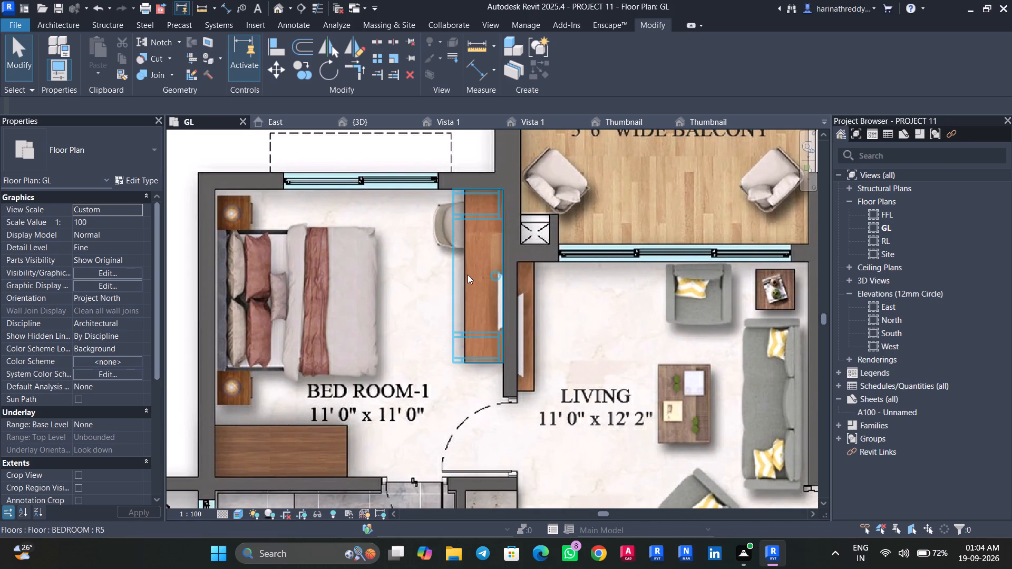
pyautogui.write('cm')
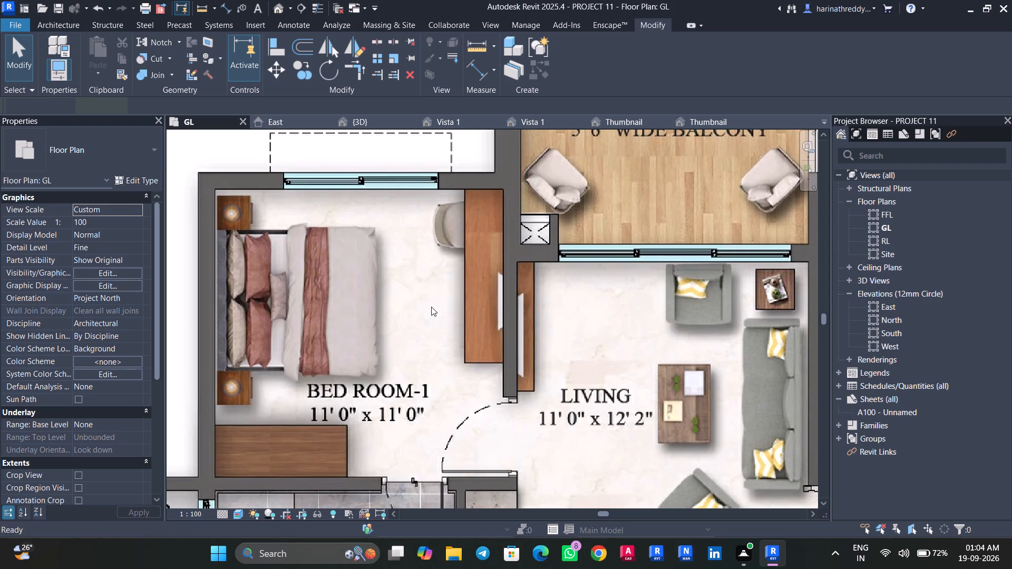
pyautogui.click(143, 163)
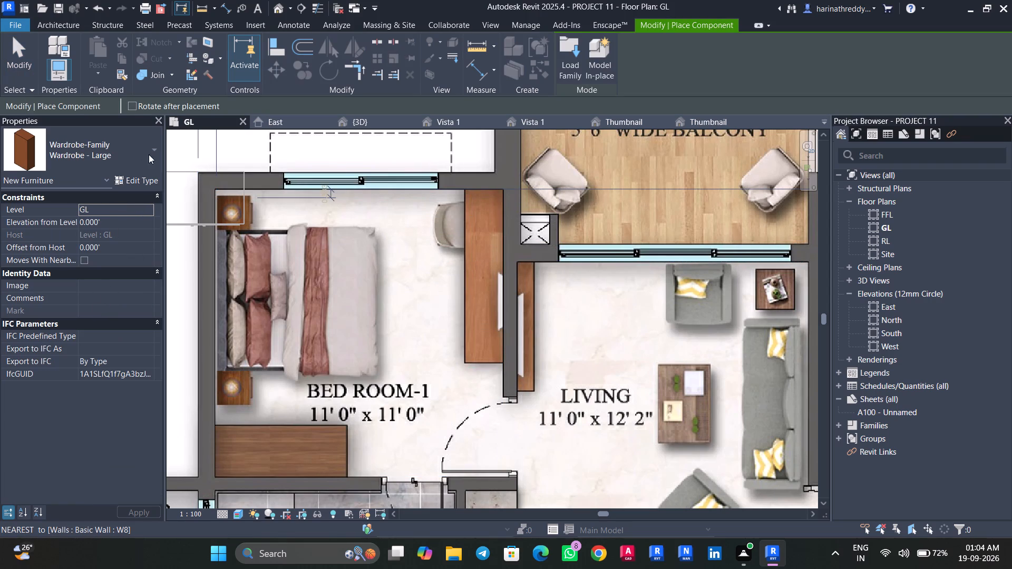
pyautogui.click(149, 154)
pyautogui.scroll(11, 98, 290)
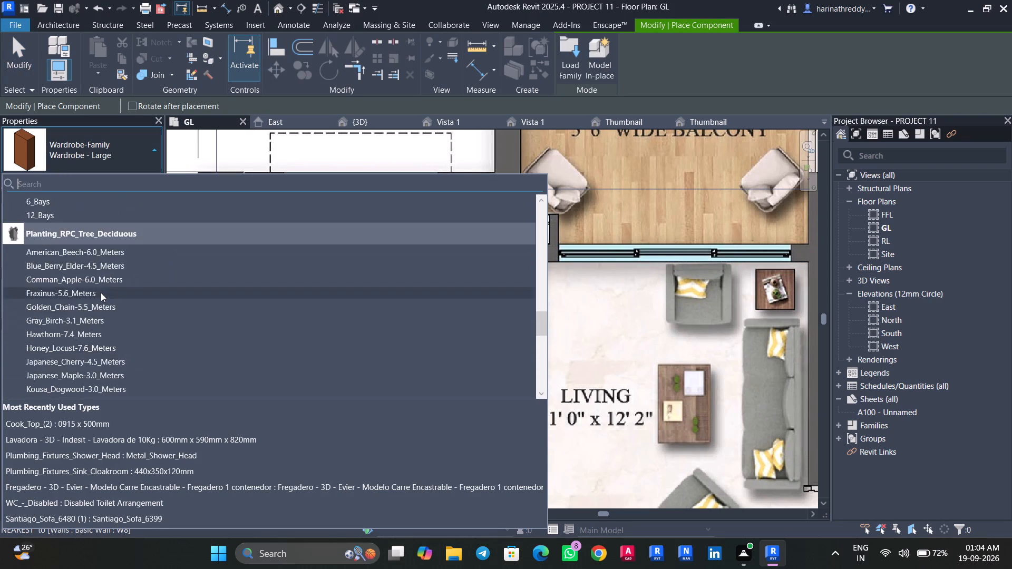
pyautogui.scroll(8, 101, 292)
pyautogui.scroll(-2, 101, 292)
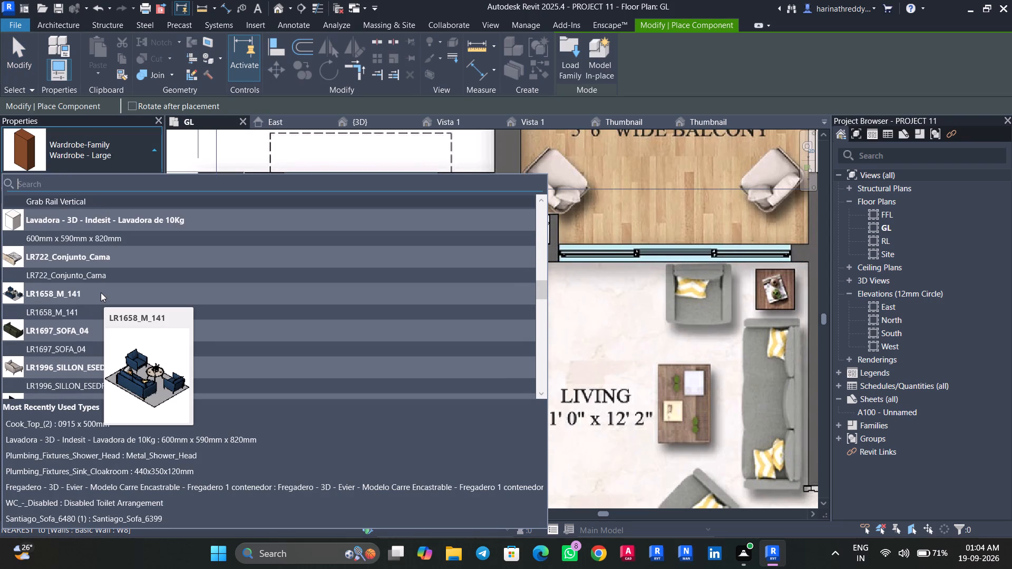
pyautogui.scroll(11, 101, 292)
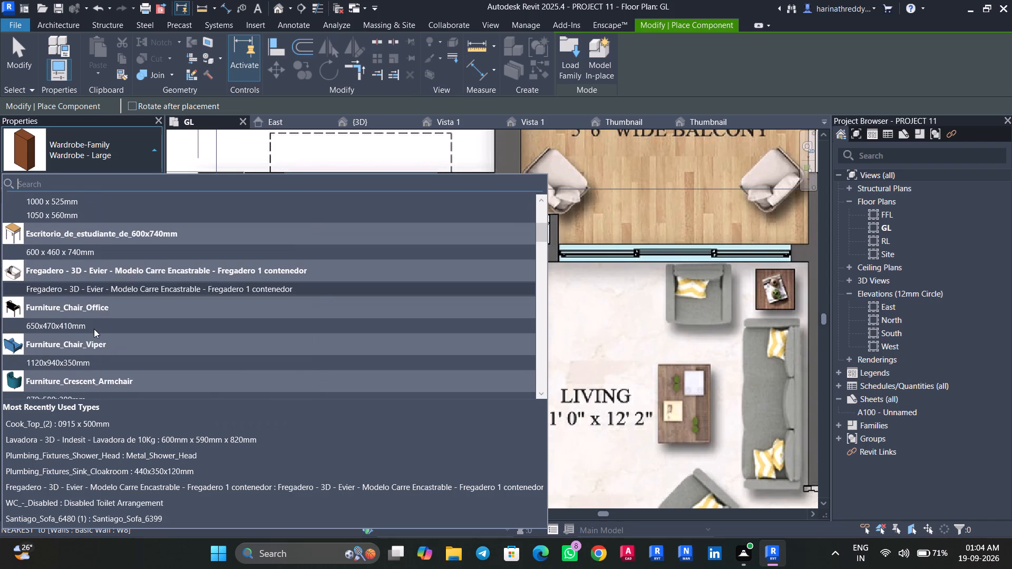
pyautogui.click(92, 328)
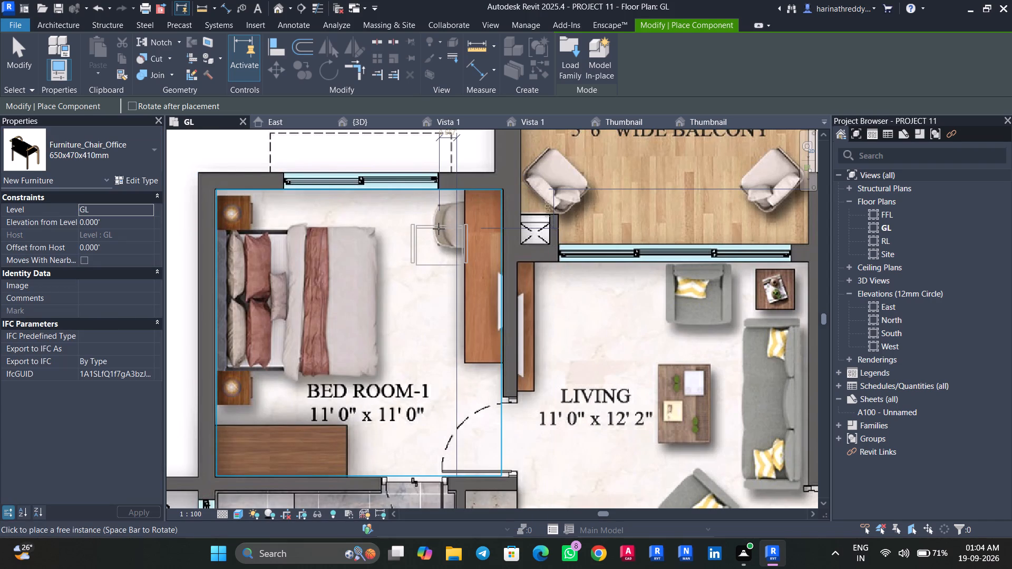
pyautogui.press('space')
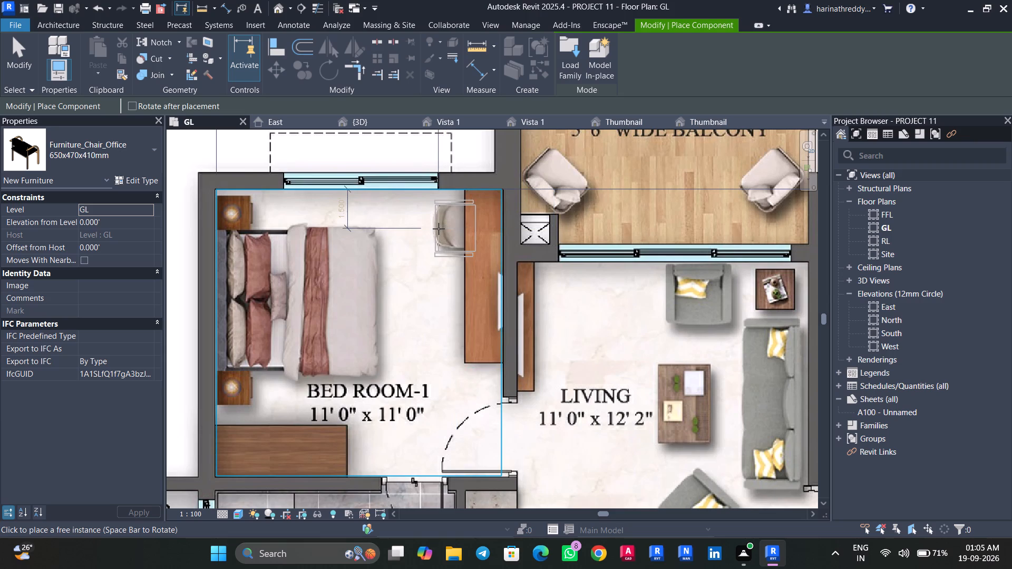
pyautogui.click(452, 226)
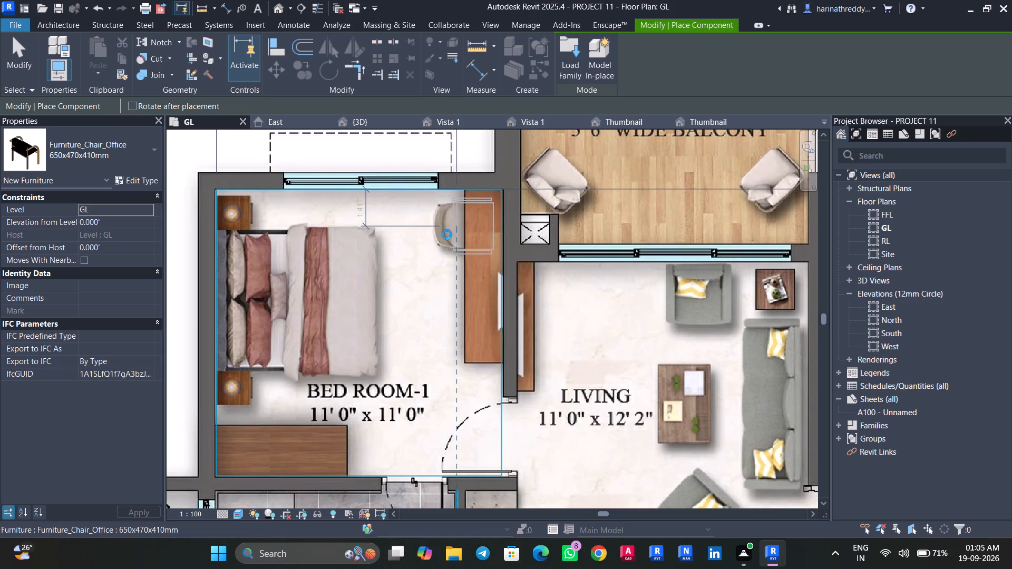
pyautogui.press('Escape')
pyautogui.press('Escape')
pyautogui.press('Escape')
pyautogui.press('Tab')
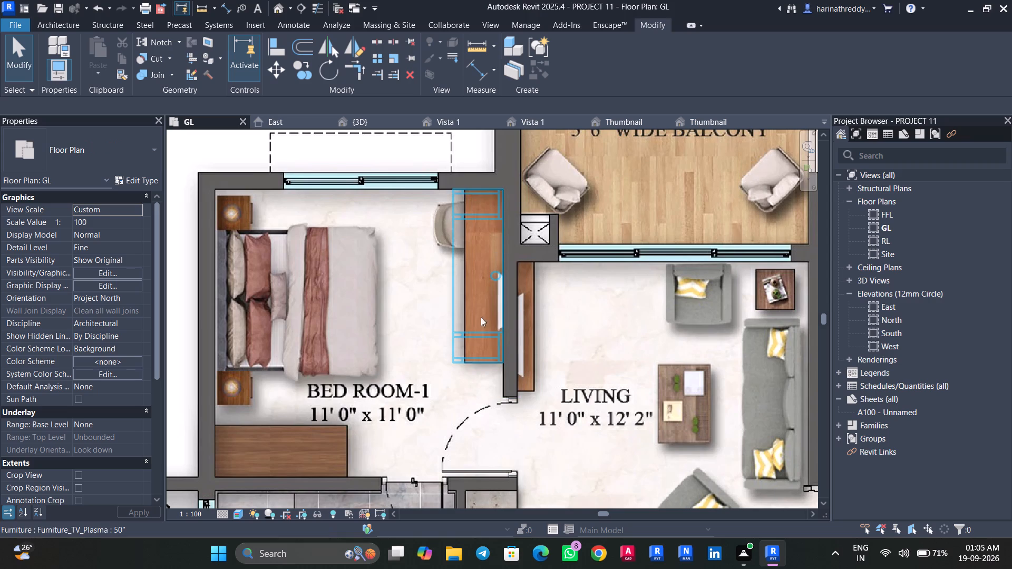
# Delete the 50" Furniture_TV_Plasma on the LIVING side of the wall shared with BED ROOM-1.
pyautogui.moveTo(422, 401); pyautogui.dragTo(432, 310, button='middle')
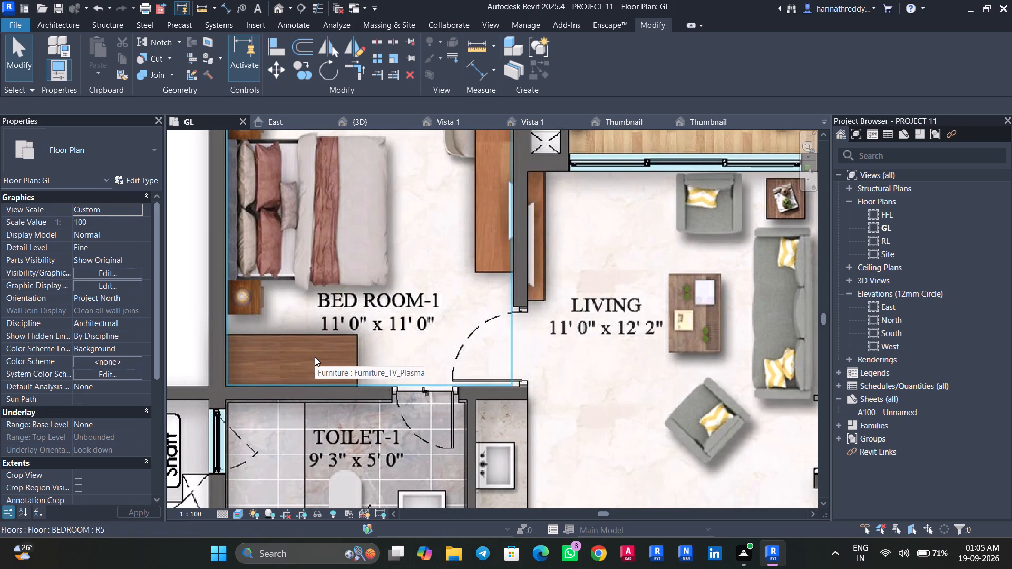
pyautogui.click(536, 247)
pyautogui.press('Delete')
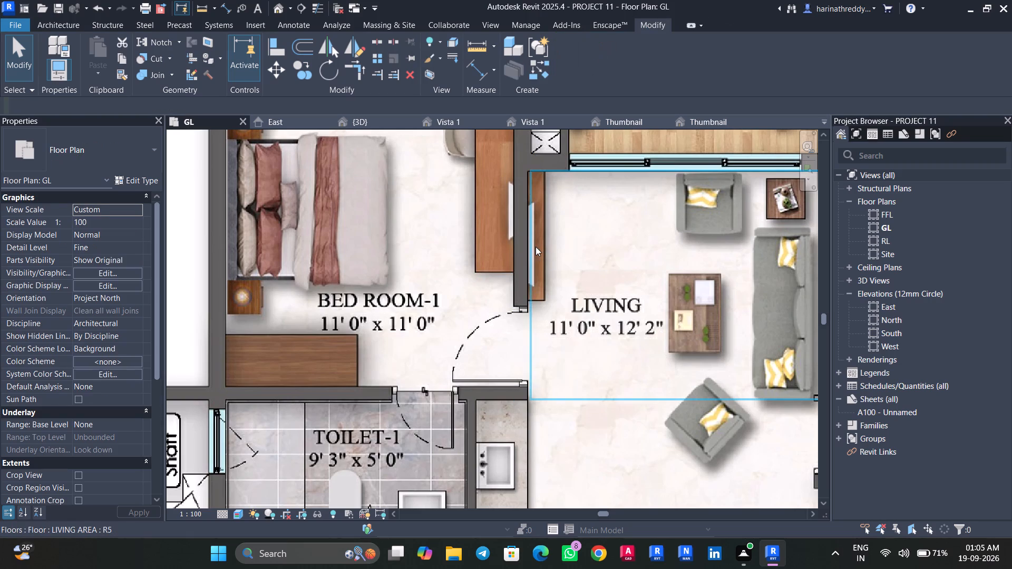
# Place a suite elevator closet over the pictured wooden wardrobe in BED ROOM-1, lengthwise along the TOILET-1 wall and ending at the toilet door.
pyautogui.press('c')
pyautogui.press('m')
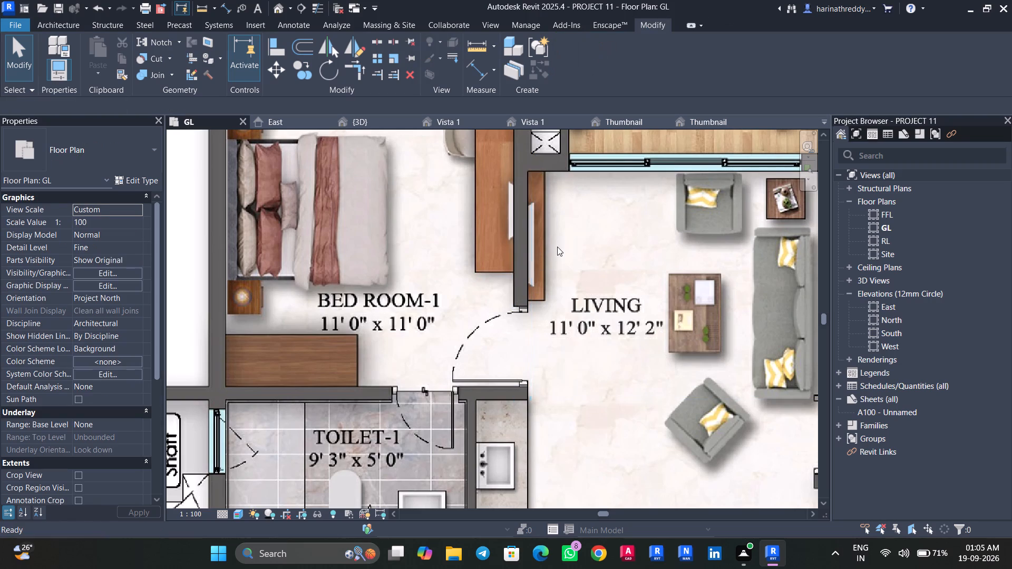
pyautogui.click(120, 158)
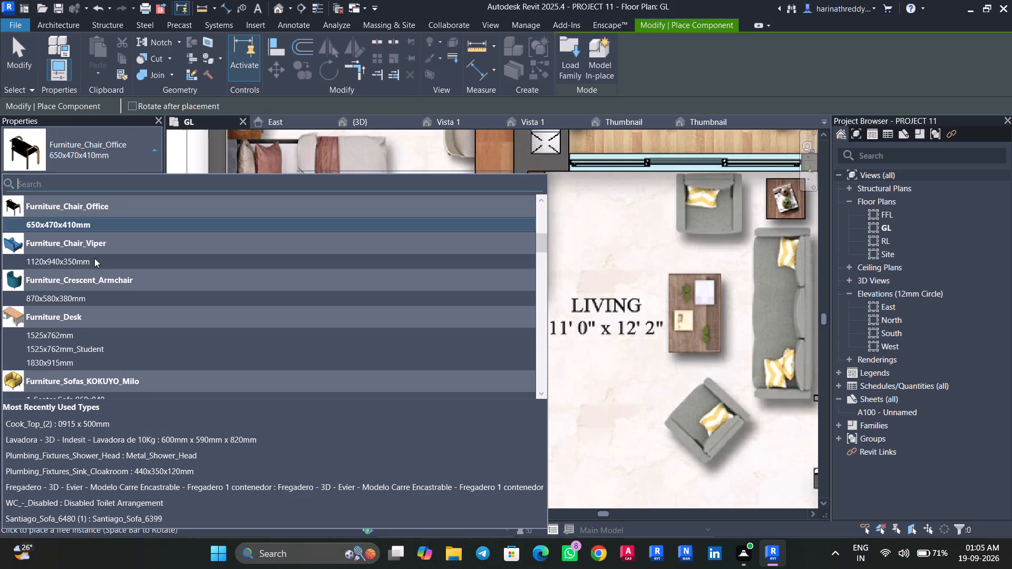
pyautogui.scroll(-10, 77, 312)
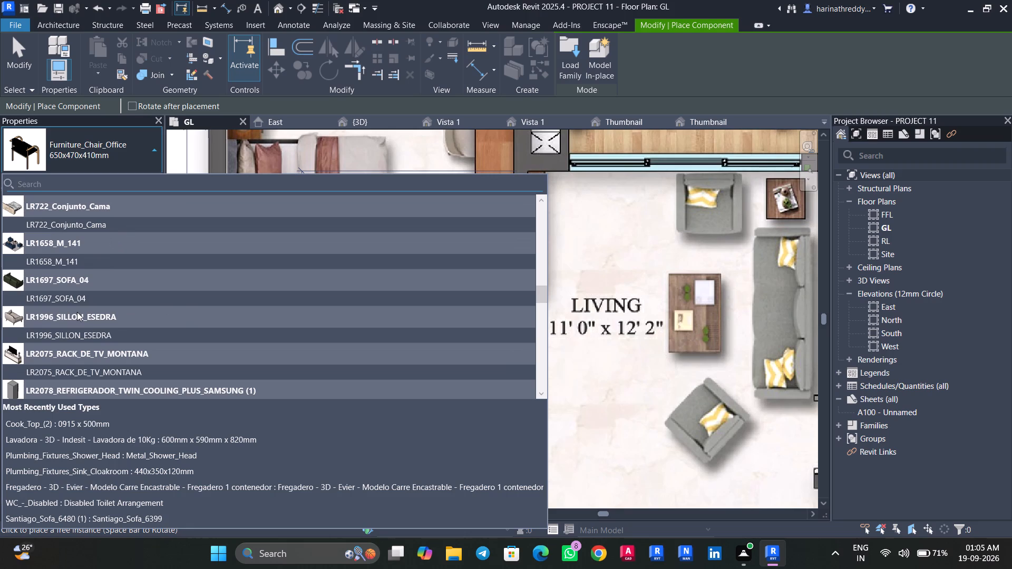
pyautogui.scroll(-3, 75, 316)
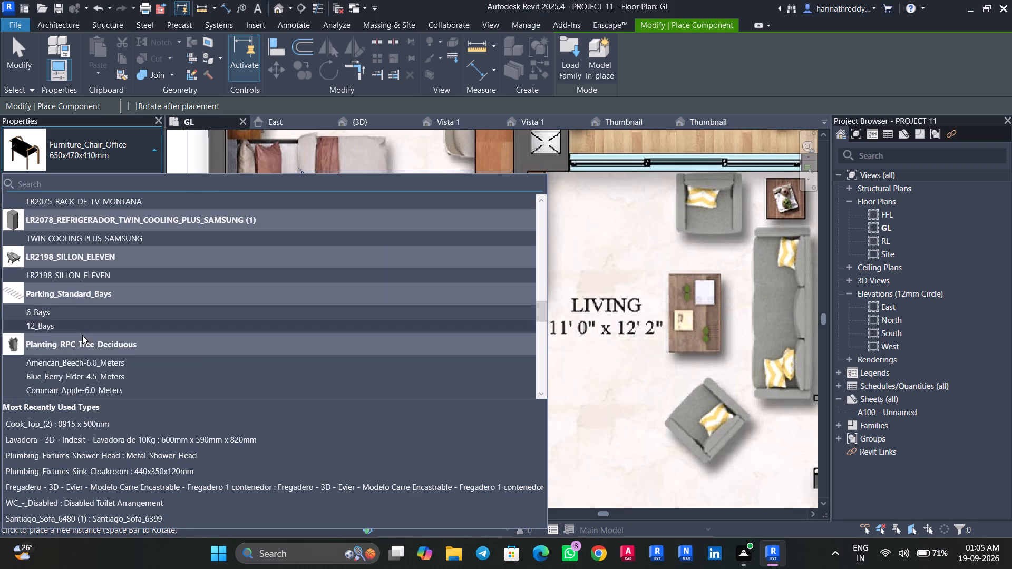
pyautogui.scroll(-11, 82, 335)
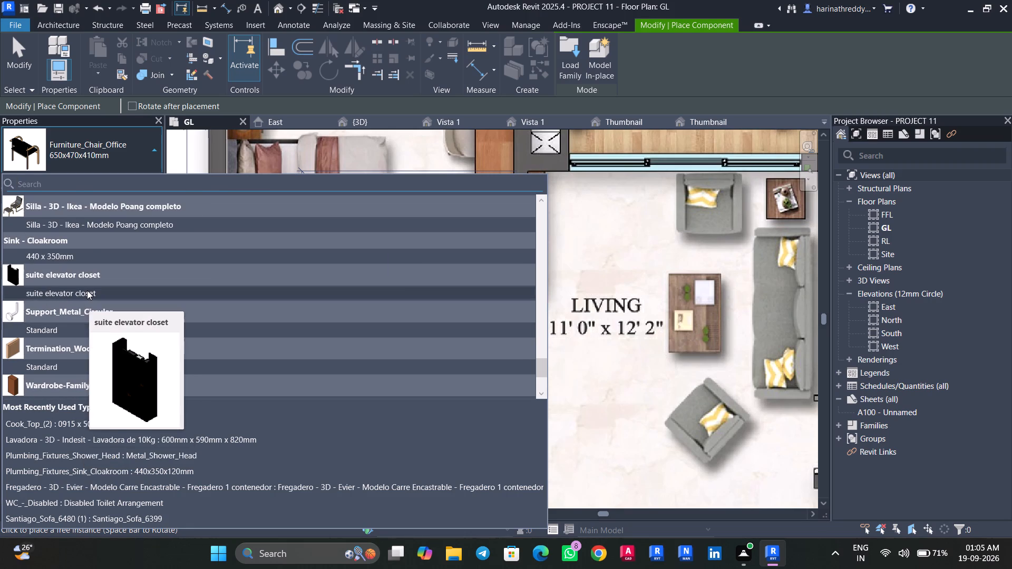
pyautogui.click(87, 290)
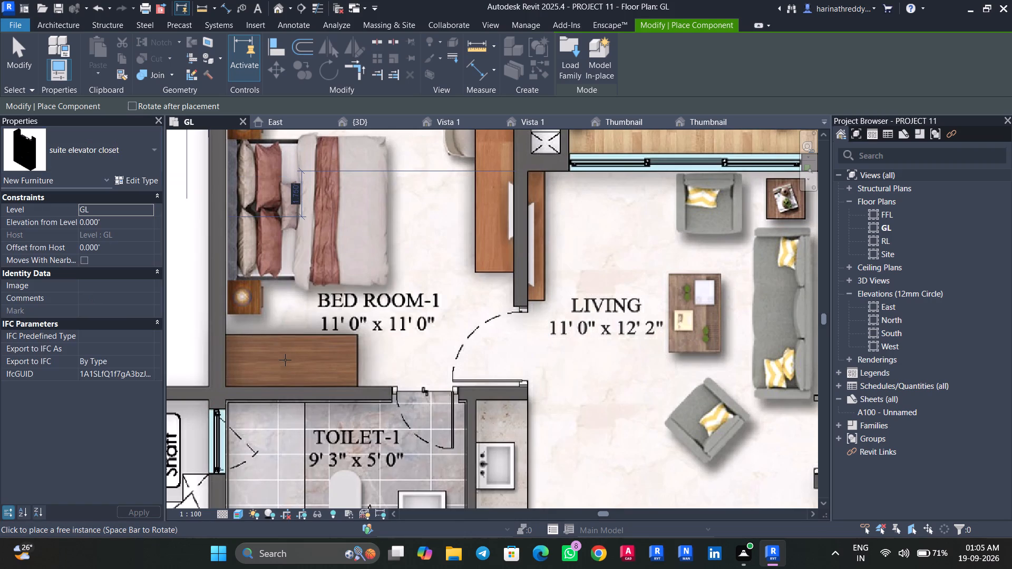
pyautogui.press('space')
pyautogui.press('space')
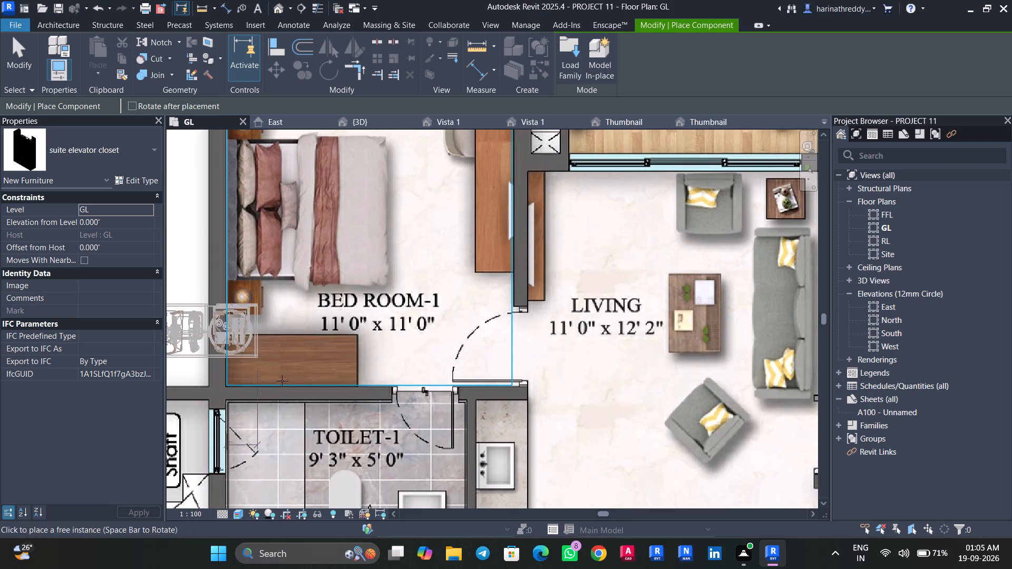
pyautogui.click(397, 382)
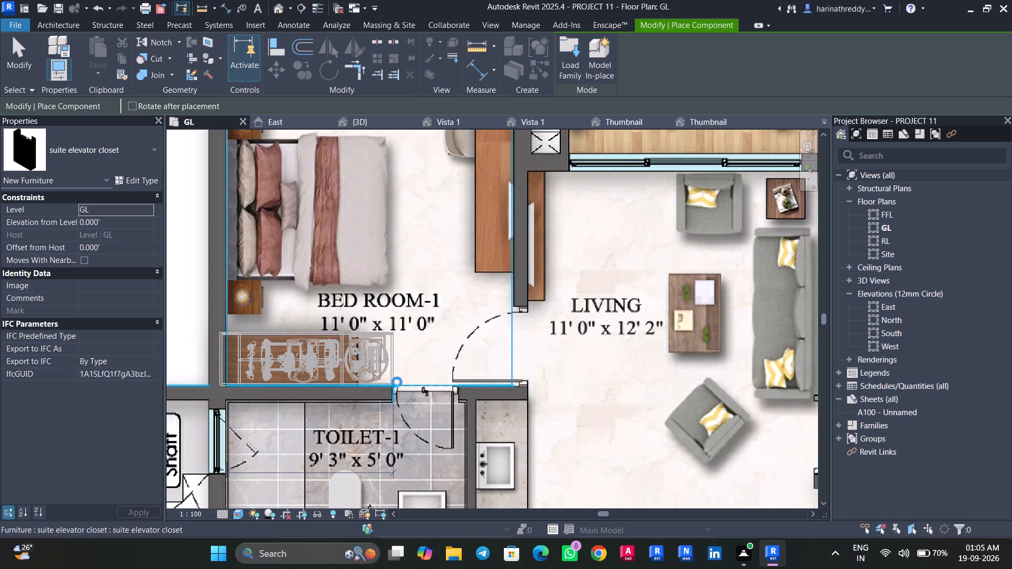
pyautogui.press('Escape')
pyautogui.press('Escape')
pyautogui.press('Escape')
pyautogui.press('Escape')
pyautogui.press('Escape')
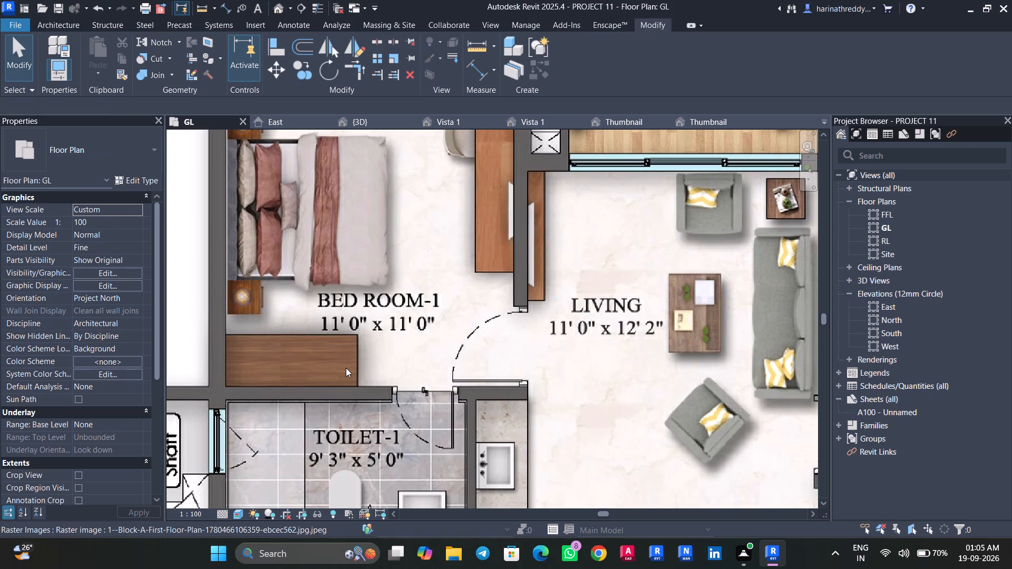
pyautogui.press('Tab')
pyautogui.click(346, 368)
pyautogui.scroll(3, 346, 368)
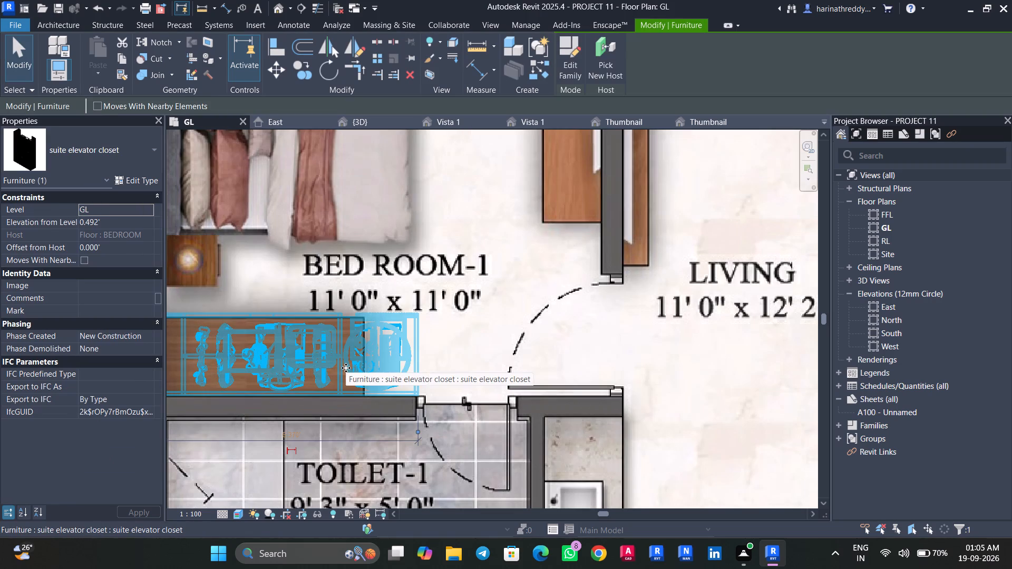
pyautogui.scroll(-8, 346, 368)
pyautogui.press('Escape')
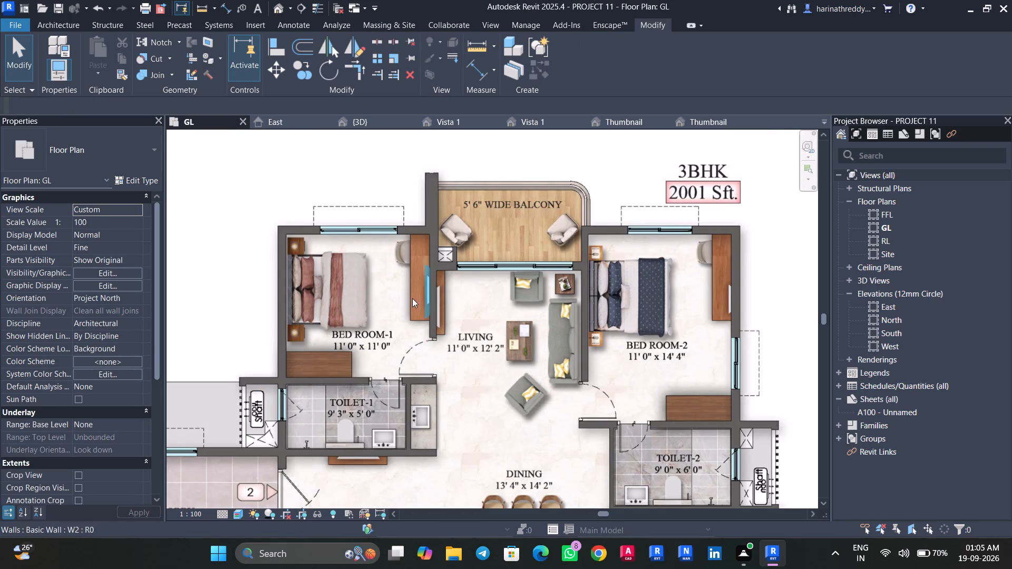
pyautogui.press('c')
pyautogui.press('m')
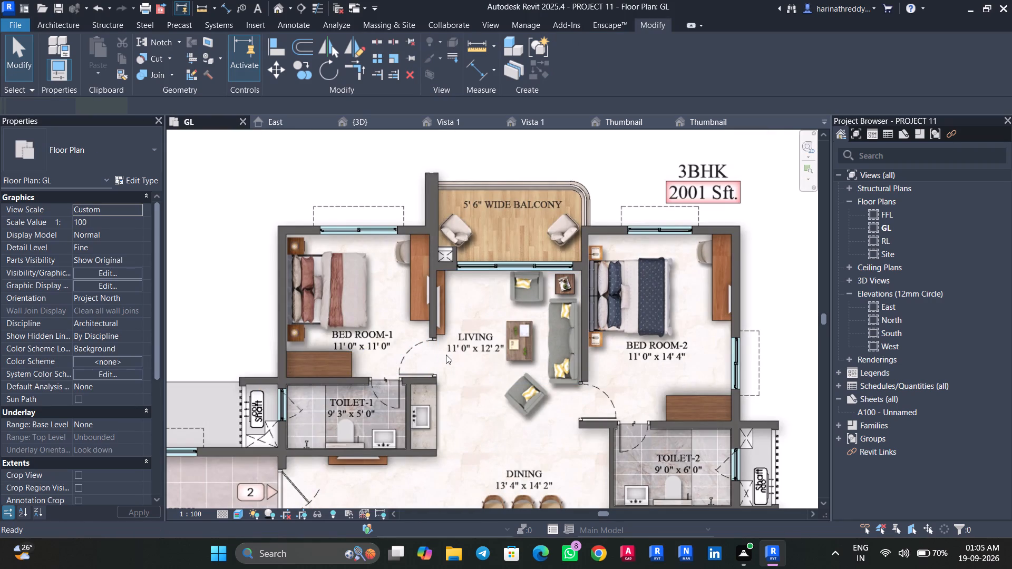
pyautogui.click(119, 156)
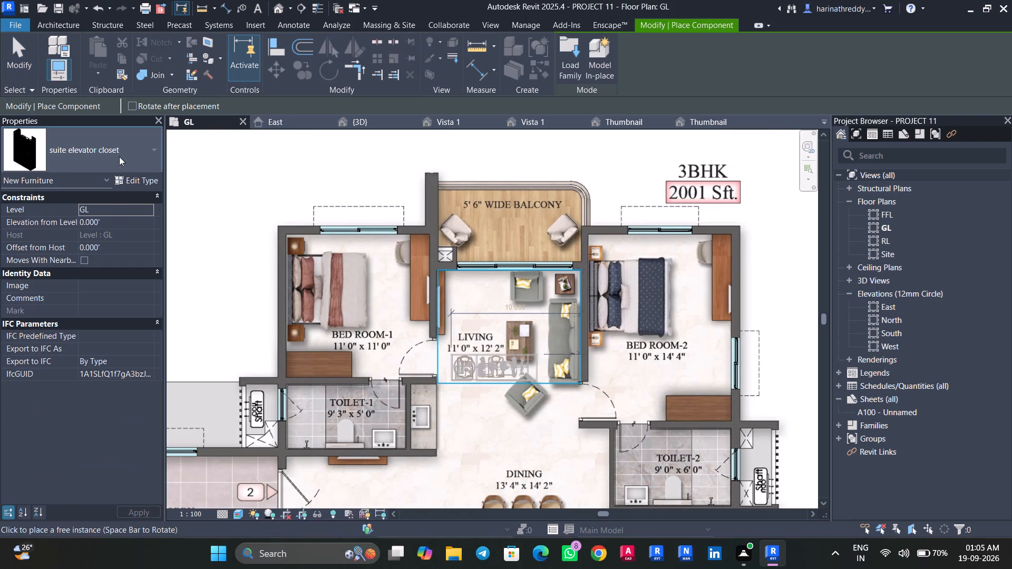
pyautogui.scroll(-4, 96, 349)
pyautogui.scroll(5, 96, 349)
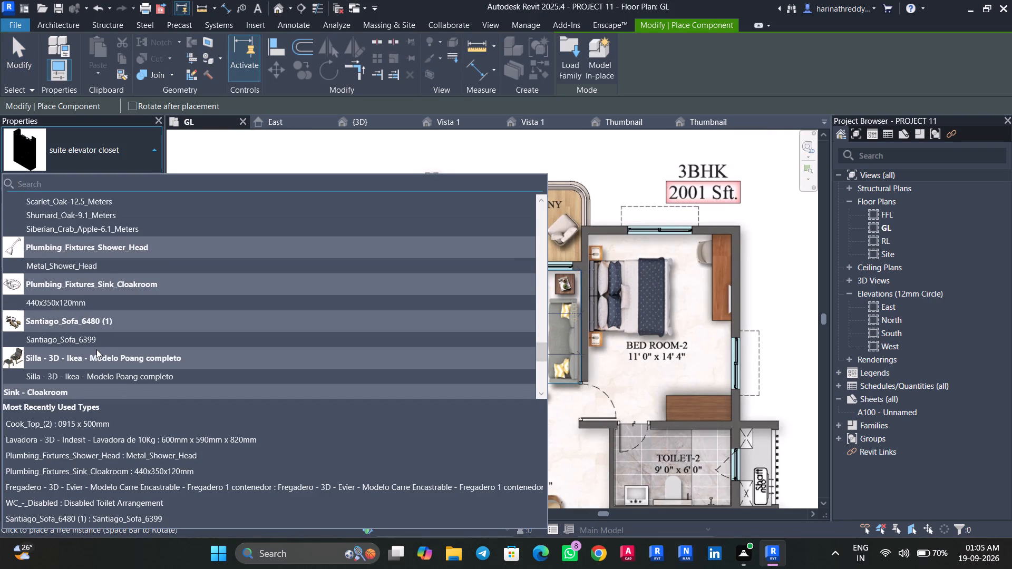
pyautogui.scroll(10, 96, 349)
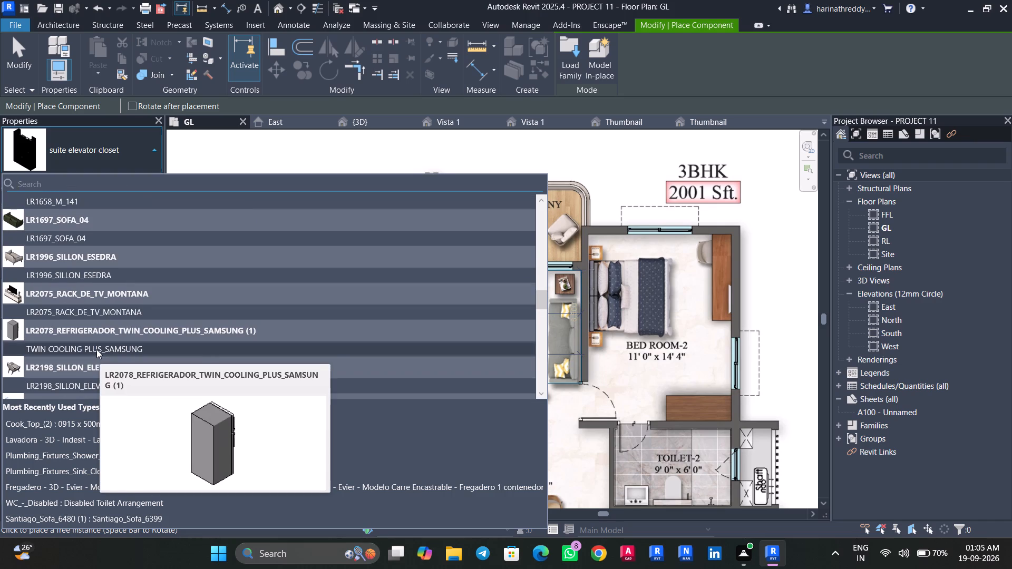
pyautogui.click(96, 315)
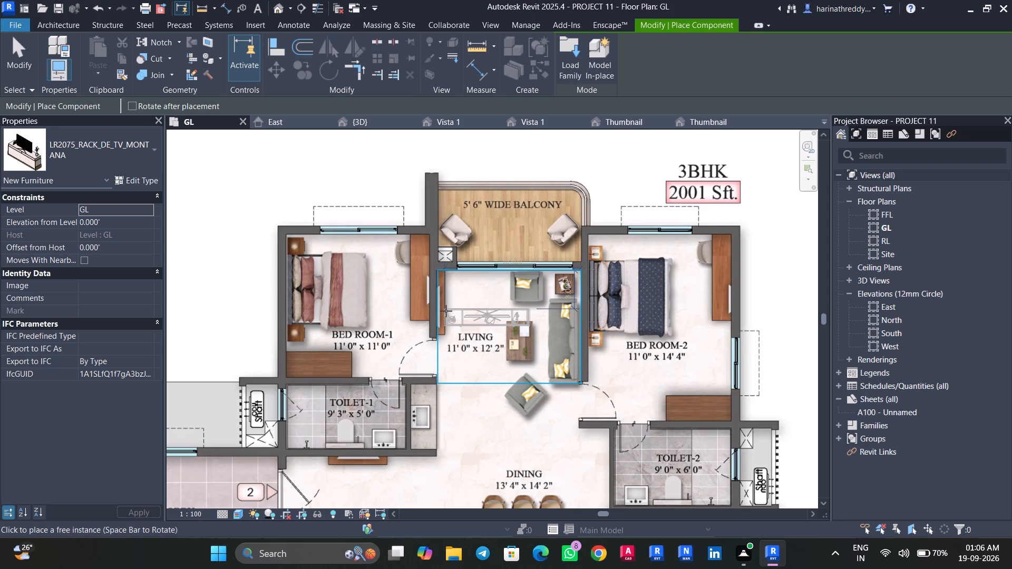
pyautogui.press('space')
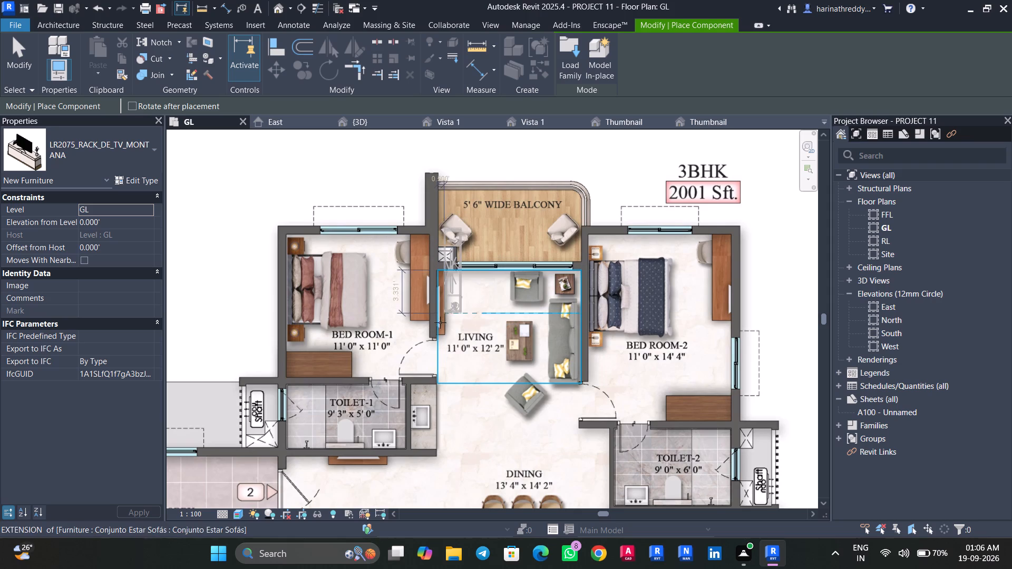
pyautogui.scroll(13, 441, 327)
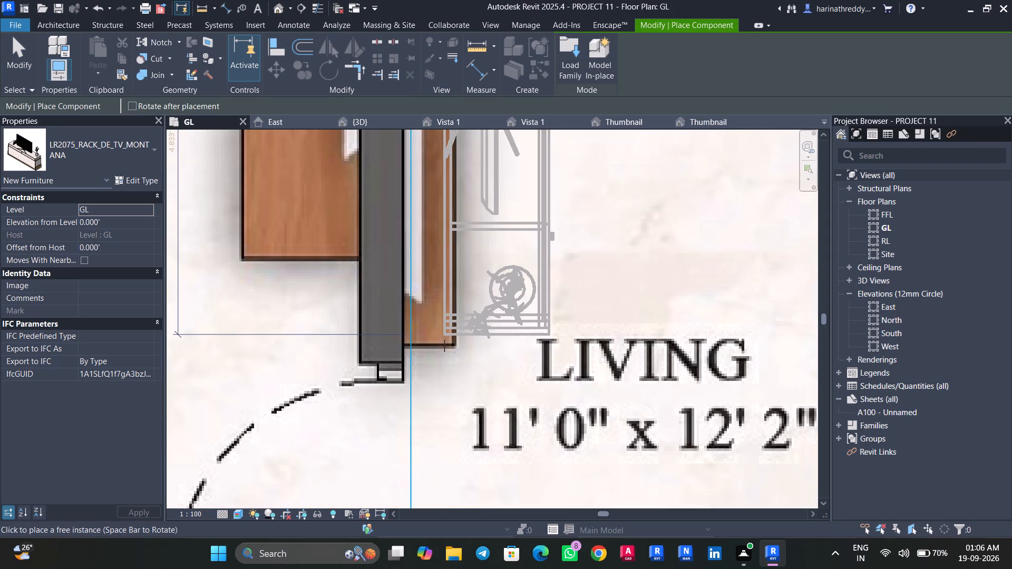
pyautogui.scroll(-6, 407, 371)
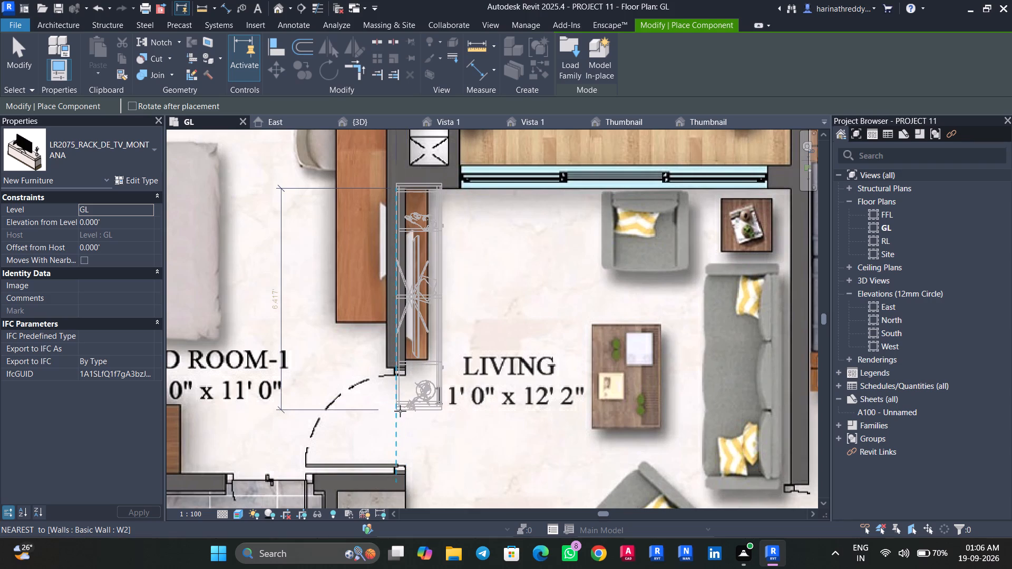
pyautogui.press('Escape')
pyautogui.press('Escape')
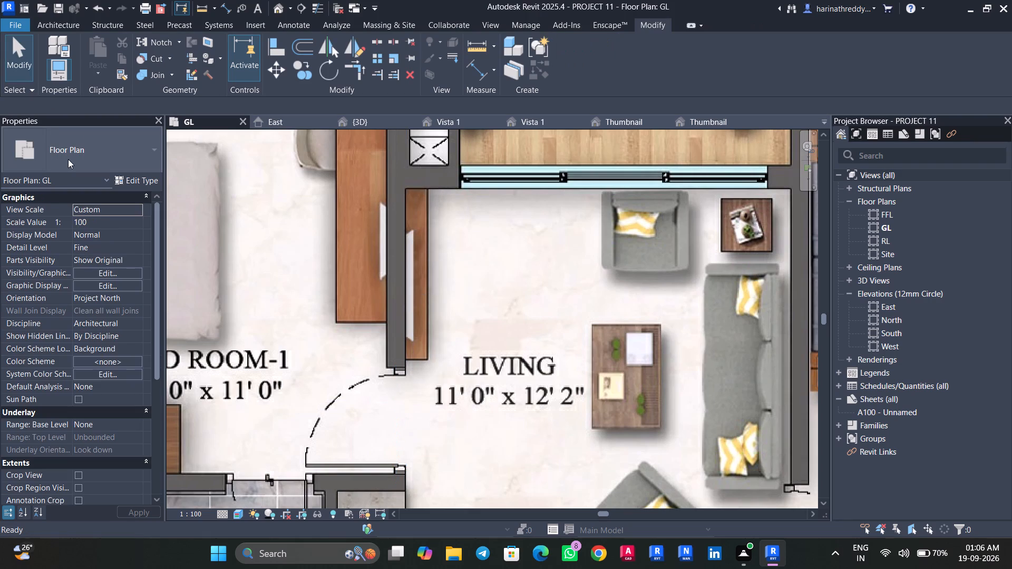
# Place a 50" Furniture_TV_Plasma with 5' elevation from level over the pictured TV on the LIVING side of the BED ROOM-1 wall, rotated a quarter turn.
pyautogui.write('cm')
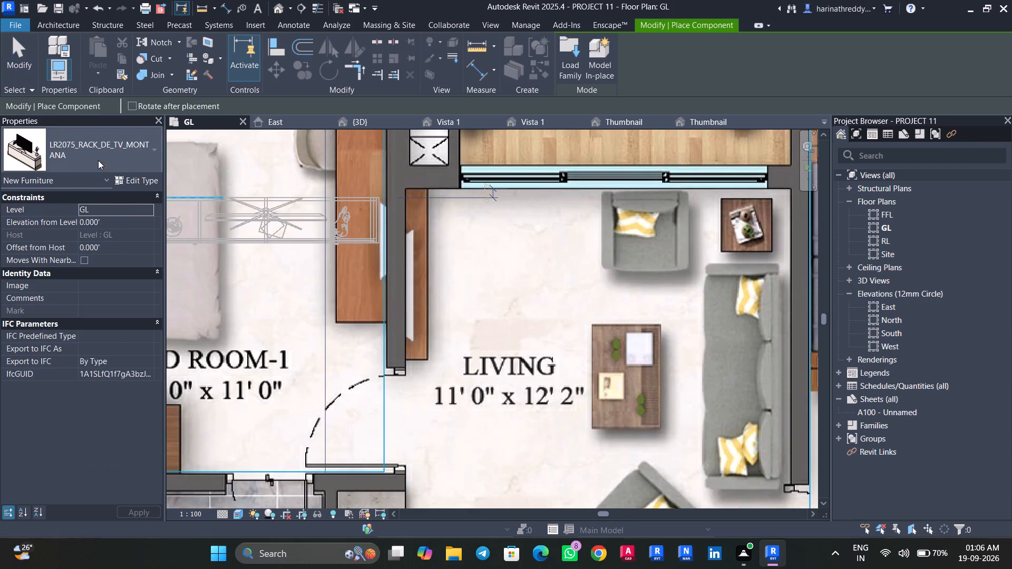
pyautogui.click(98, 160)
pyautogui.scroll(-11, 82, 342)
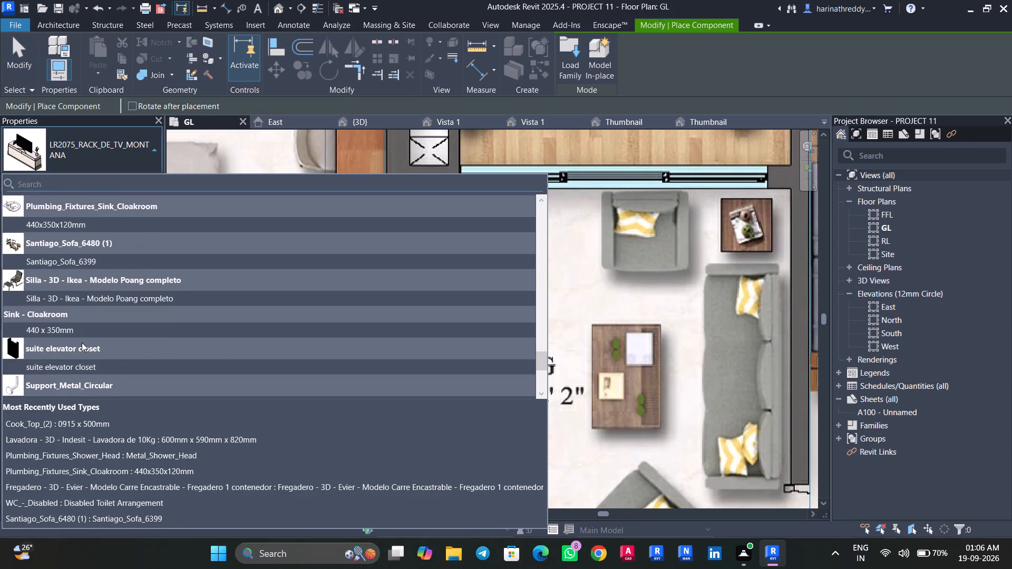
pyautogui.scroll(-5, 82, 342)
pyautogui.scroll(10, 82, 342)
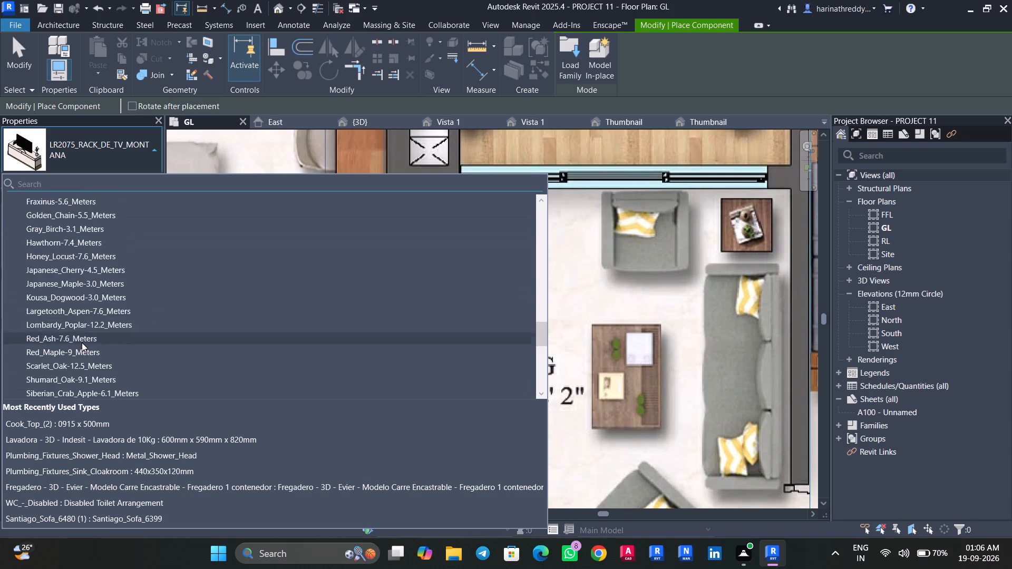
pyautogui.scroll(11, 82, 342)
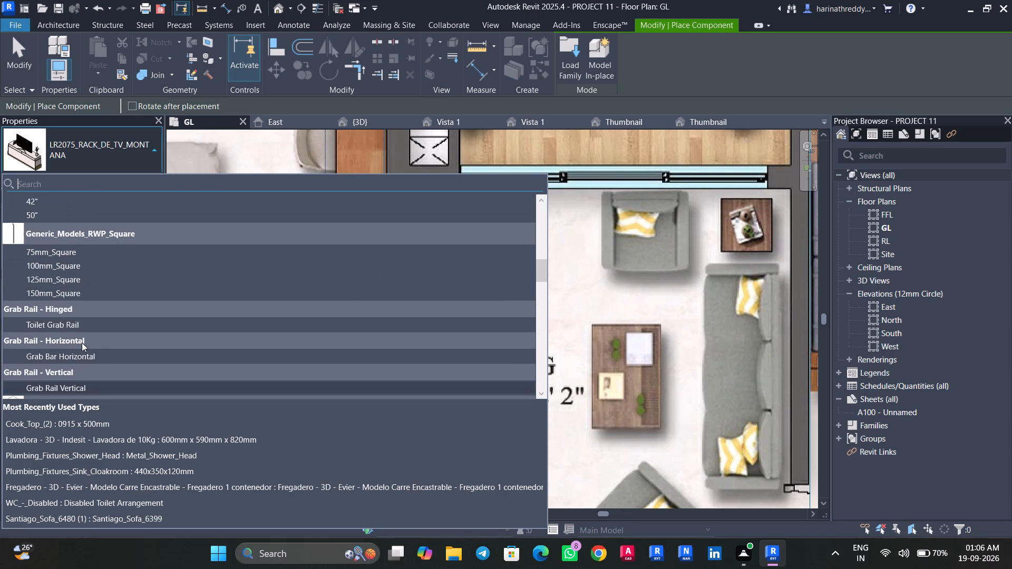
pyautogui.scroll(10, 82, 342)
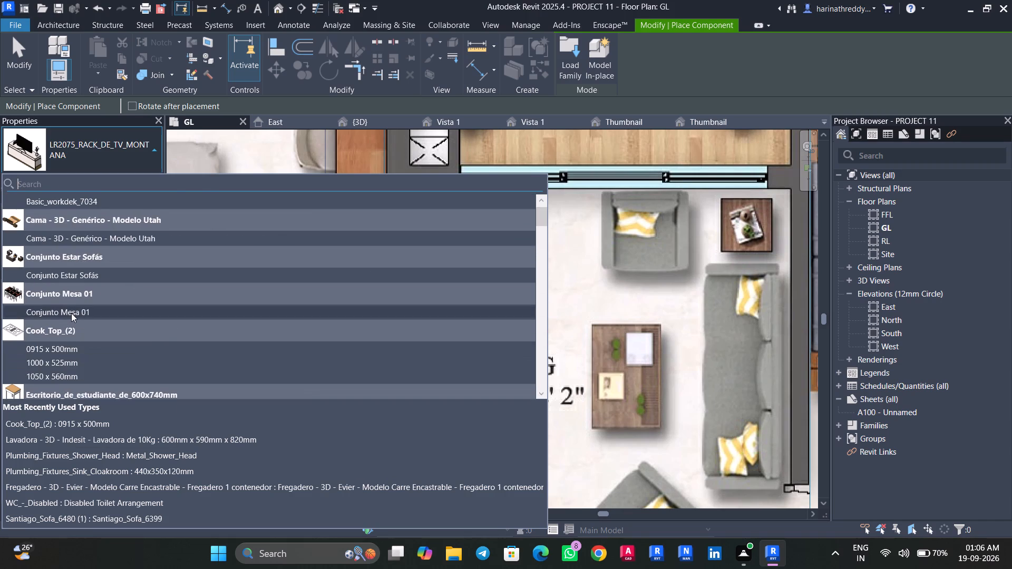
pyautogui.scroll(7, 63, 288)
pyautogui.scroll(-1, 63, 288)
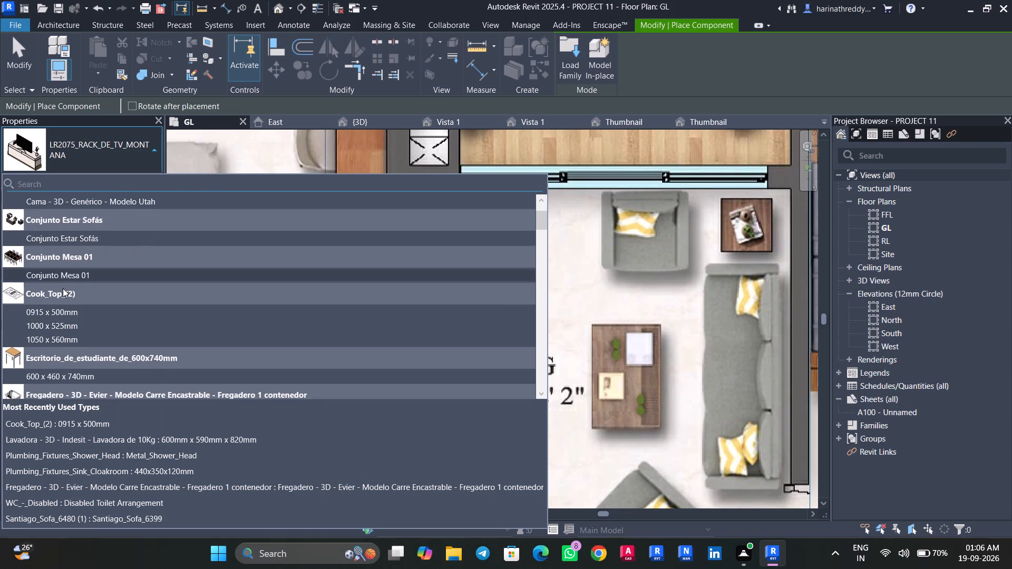
pyautogui.scroll(3, 63, 288)
pyautogui.scroll(-3, 63, 288)
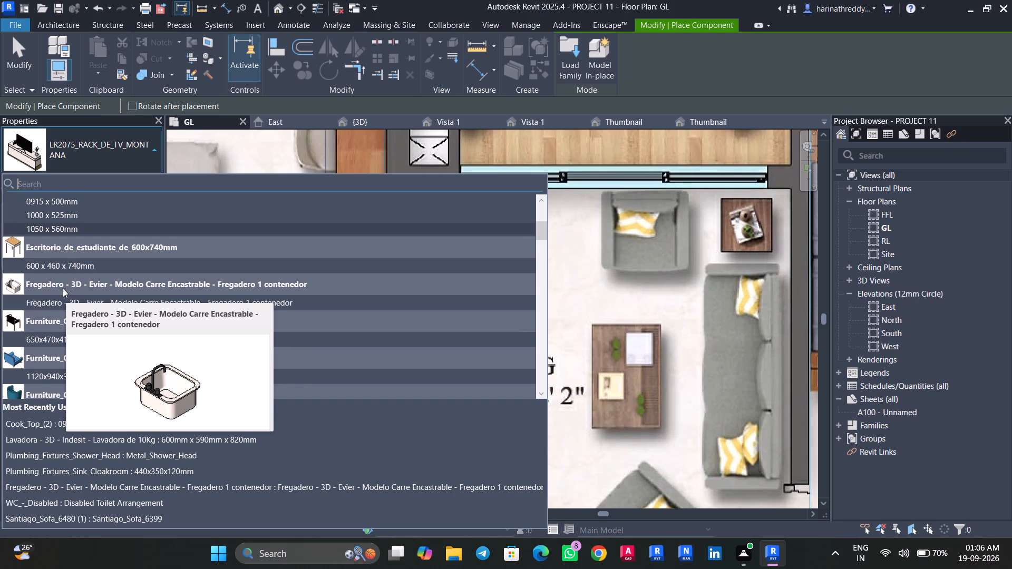
pyautogui.scroll(-2, 63, 288)
pyautogui.scroll(-3, 104, 310)
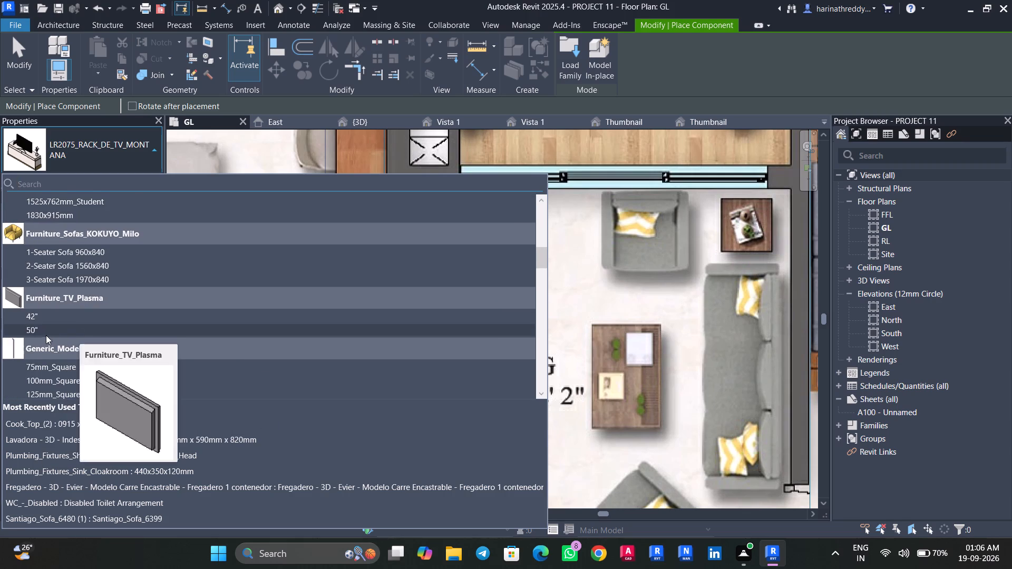
pyautogui.click(43, 335)
pyautogui.click(107, 220)
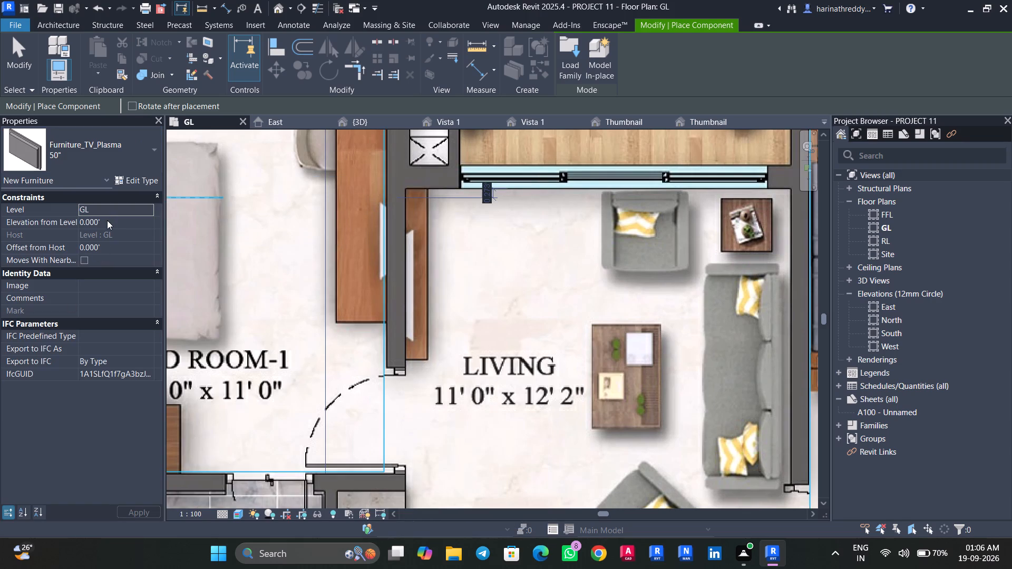
pyautogui.click(107, 220)
pyautogui.write("5'")
pyautogui.press('Return')
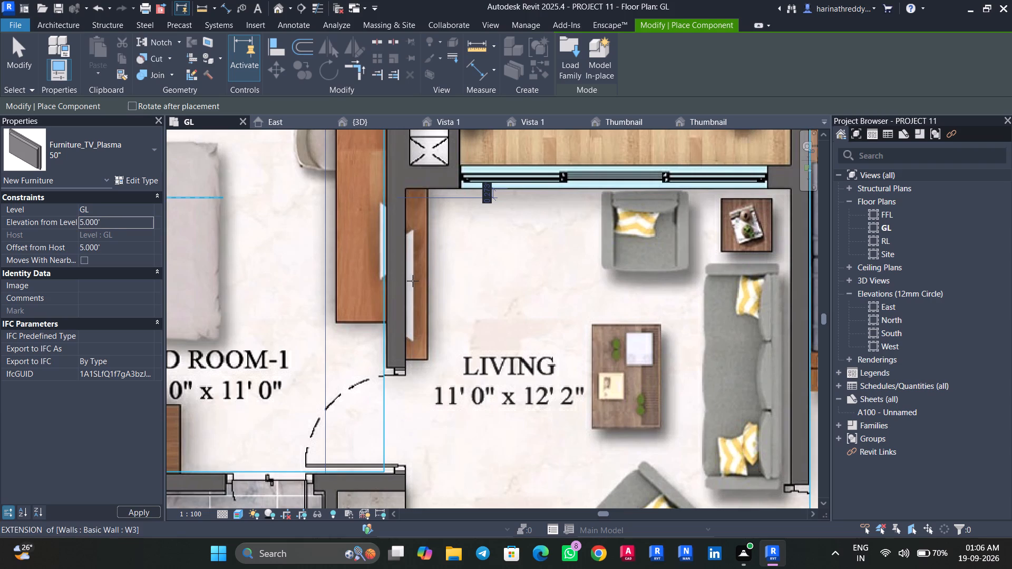
pyautogui.press('space')
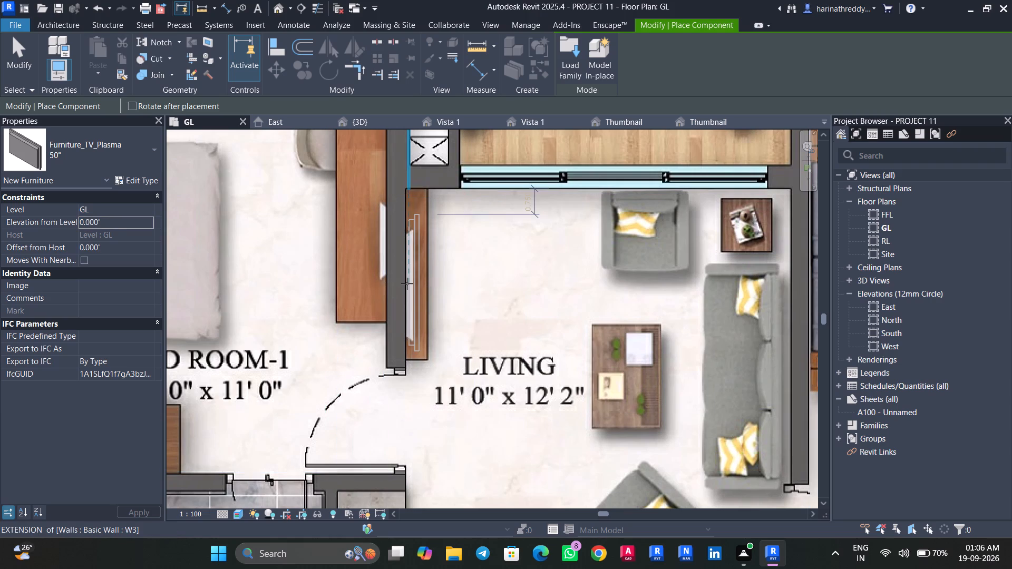
pyautogui.scroll(7, 407, 283)
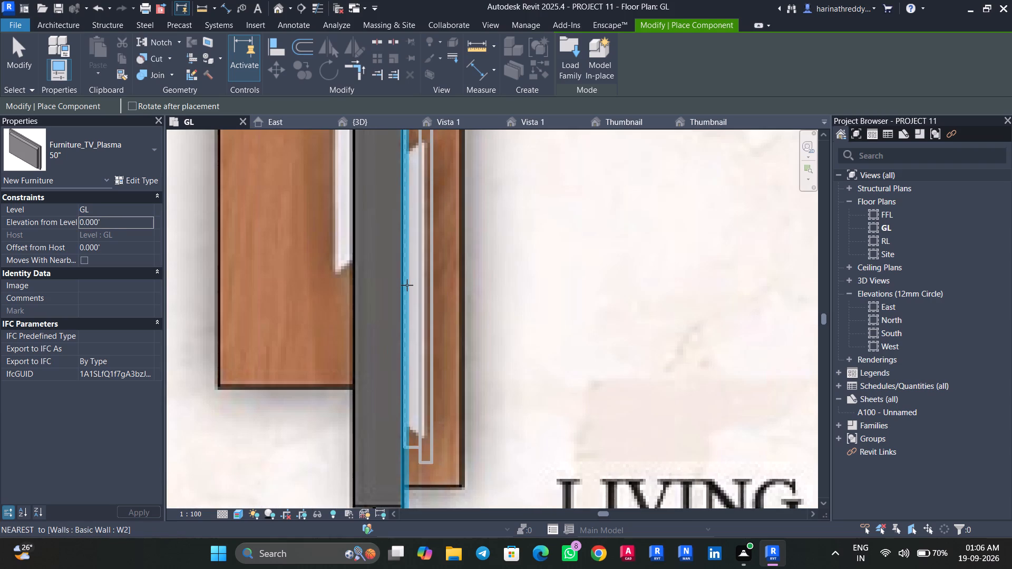
pyautogui.click(407, 285)
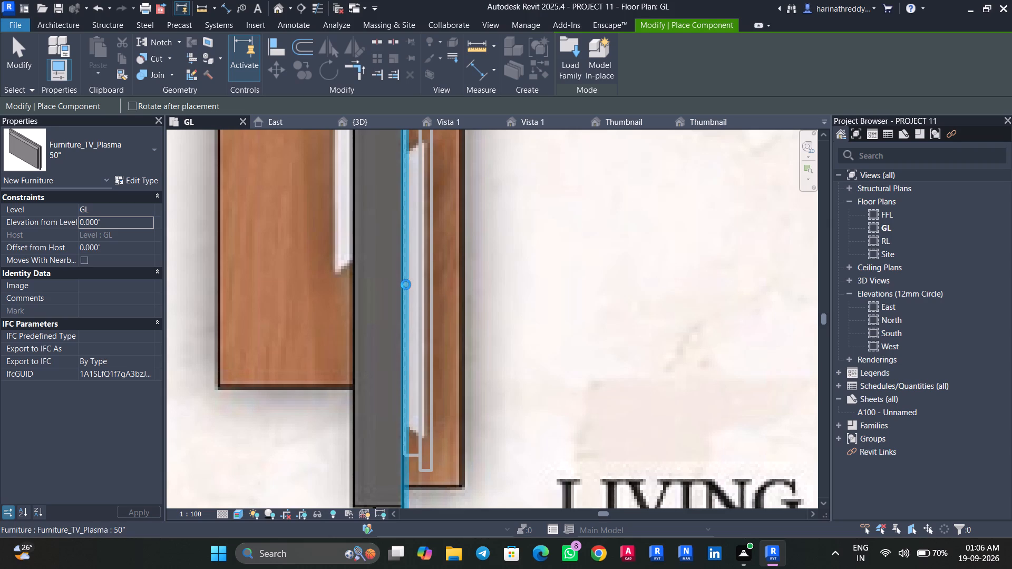
pyautogui.press('Escape')
pyautogui.press('Escape')
pyautogui.press('Escape')
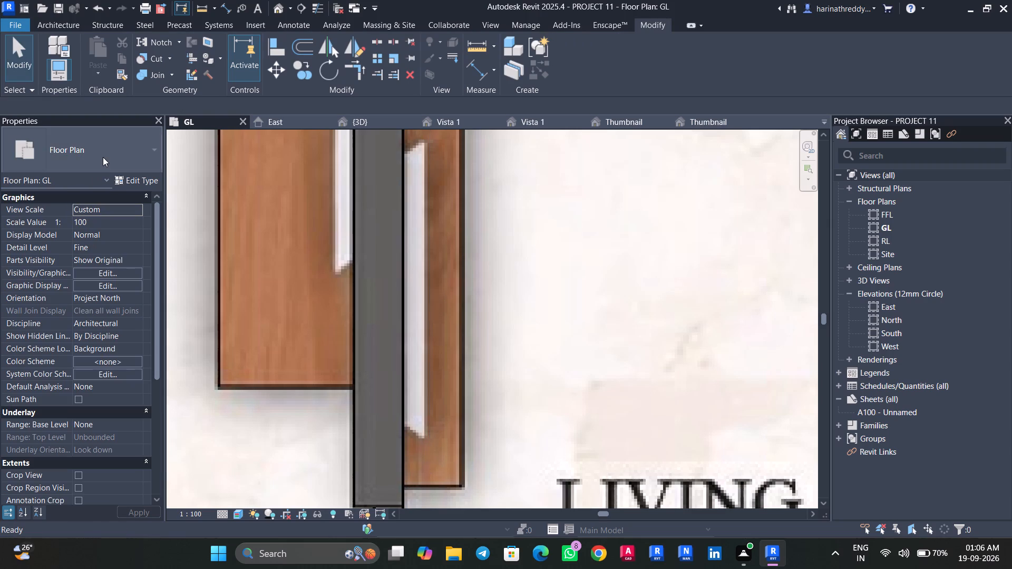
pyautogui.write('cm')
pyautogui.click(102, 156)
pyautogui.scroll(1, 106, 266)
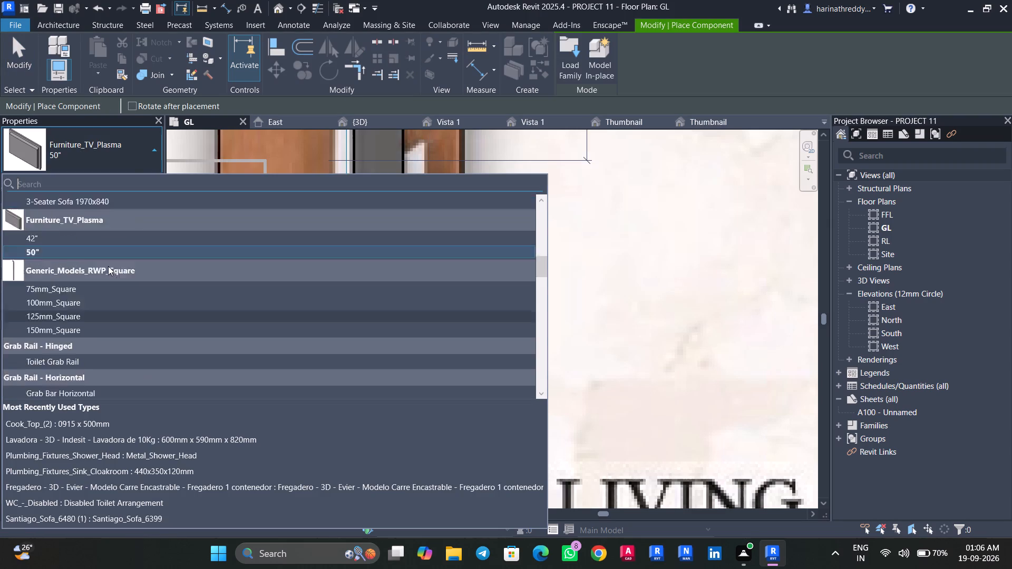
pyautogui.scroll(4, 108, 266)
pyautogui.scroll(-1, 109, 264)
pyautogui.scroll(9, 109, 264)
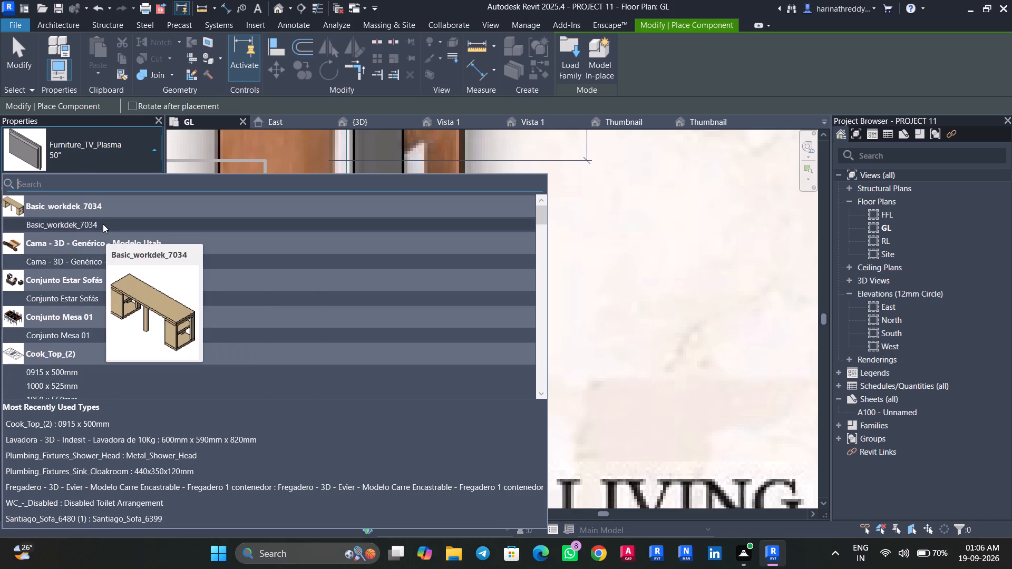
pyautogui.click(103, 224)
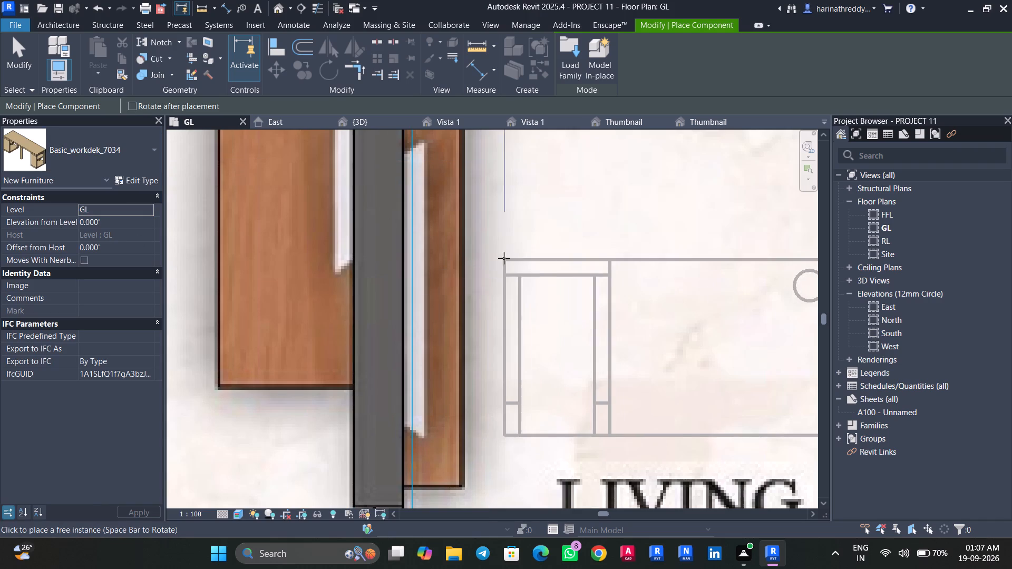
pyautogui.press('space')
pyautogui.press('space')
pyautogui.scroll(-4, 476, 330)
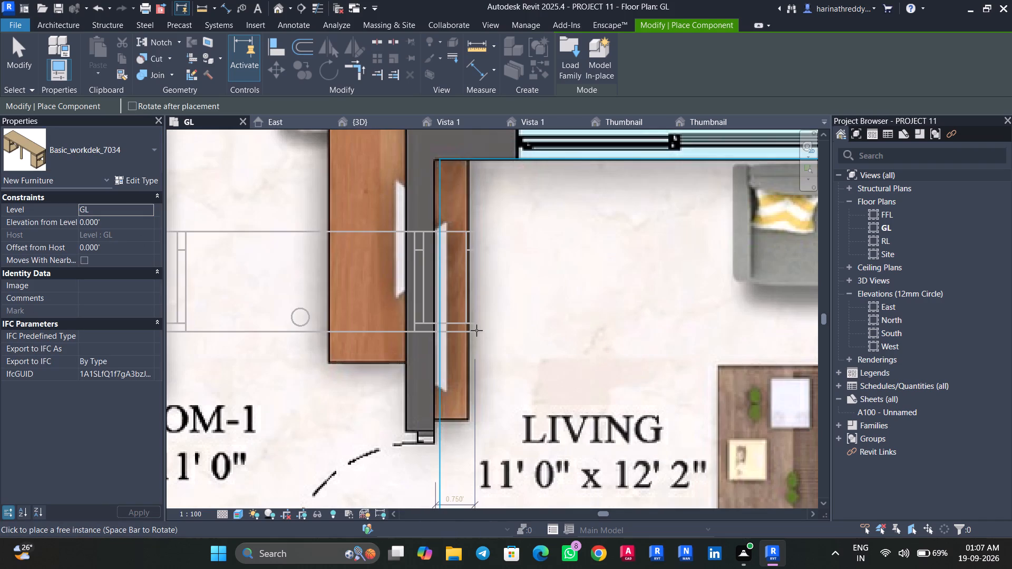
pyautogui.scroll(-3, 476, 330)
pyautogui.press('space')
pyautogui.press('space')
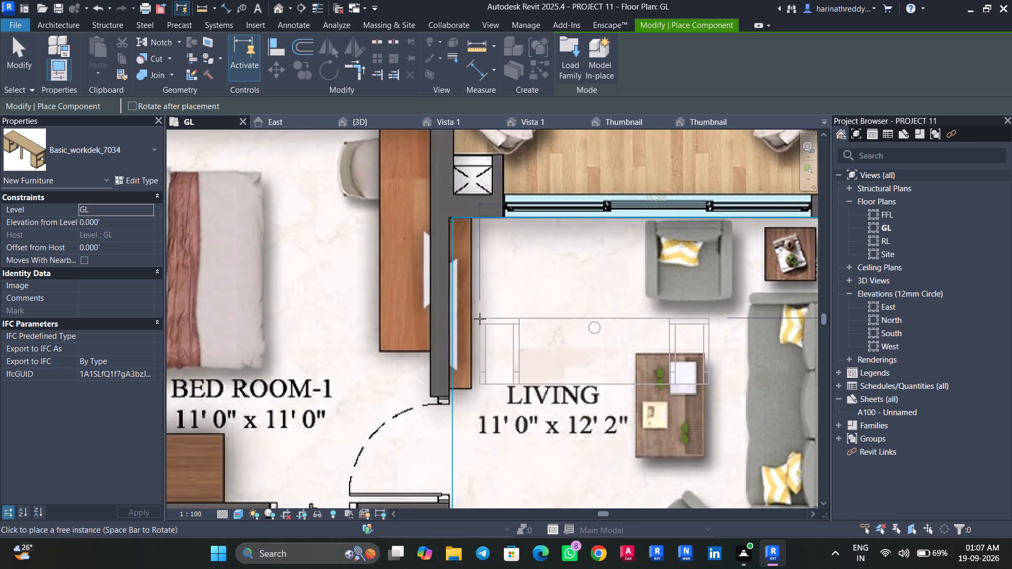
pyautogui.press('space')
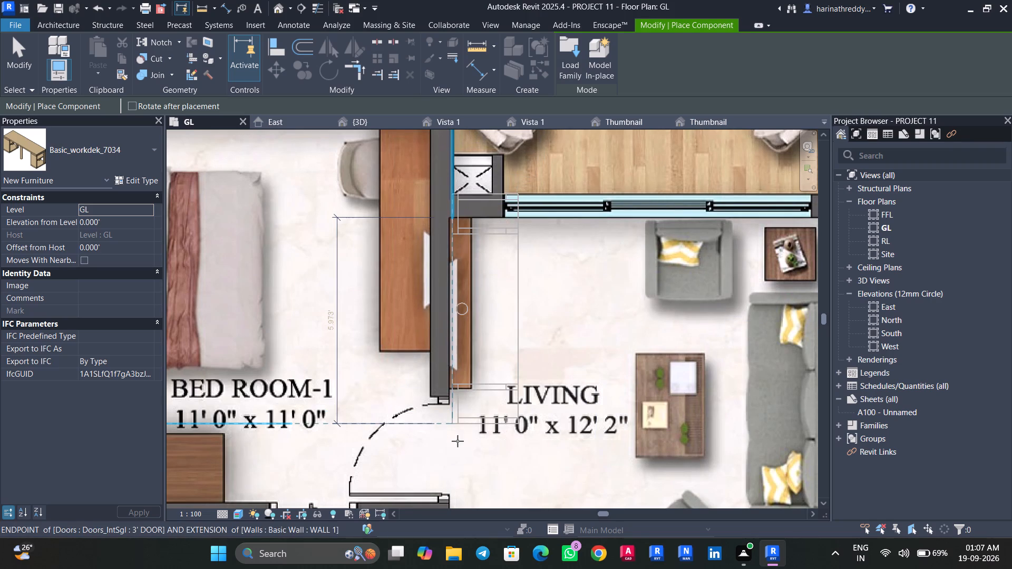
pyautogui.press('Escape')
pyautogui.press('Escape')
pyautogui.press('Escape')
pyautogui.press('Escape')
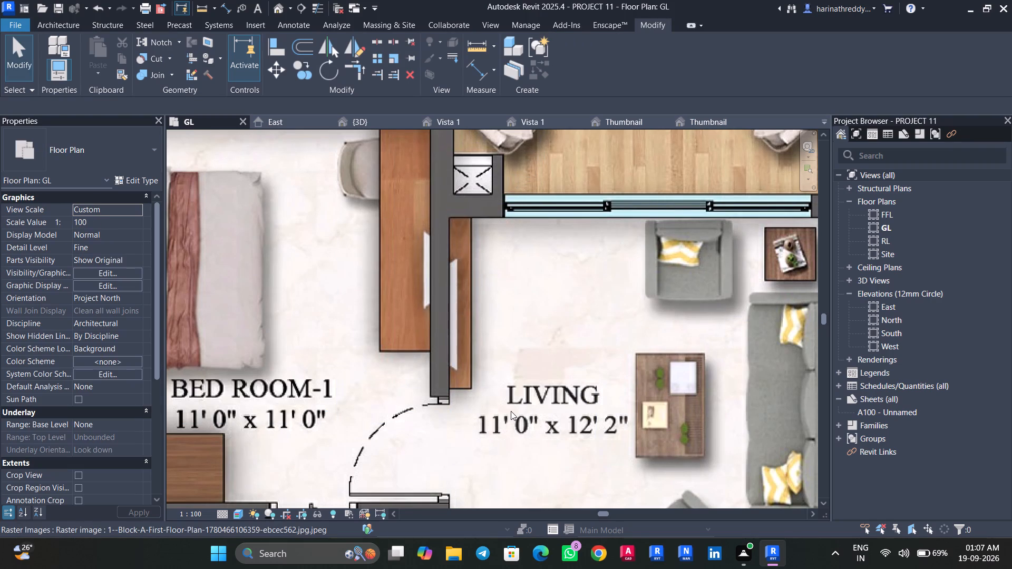
# Examine the 2001 Sft 3BHK's living, dining, nook and kitchen areas on the GL plan for already placed furniture and fixtures.
pyautogui.scroll(-8, 512, 410)
pyautogui.moveTo(527, 434); pyautogui.dragTo(528, 351, button='middle')
pyautogui.press('Tab')
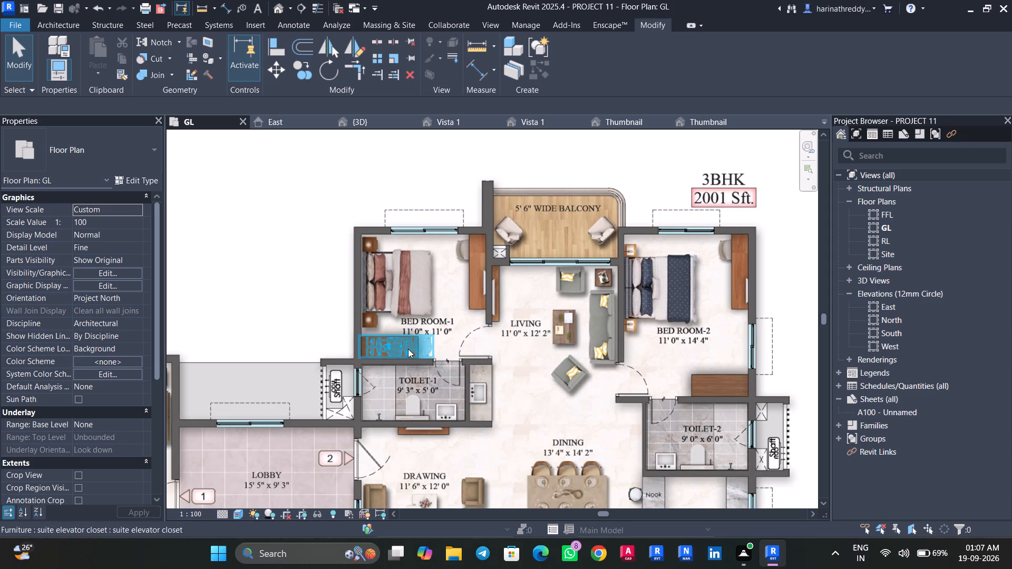
pyautogui.moveTo(549, 425); pyautogui.dragTo(534, 330, button='middle')
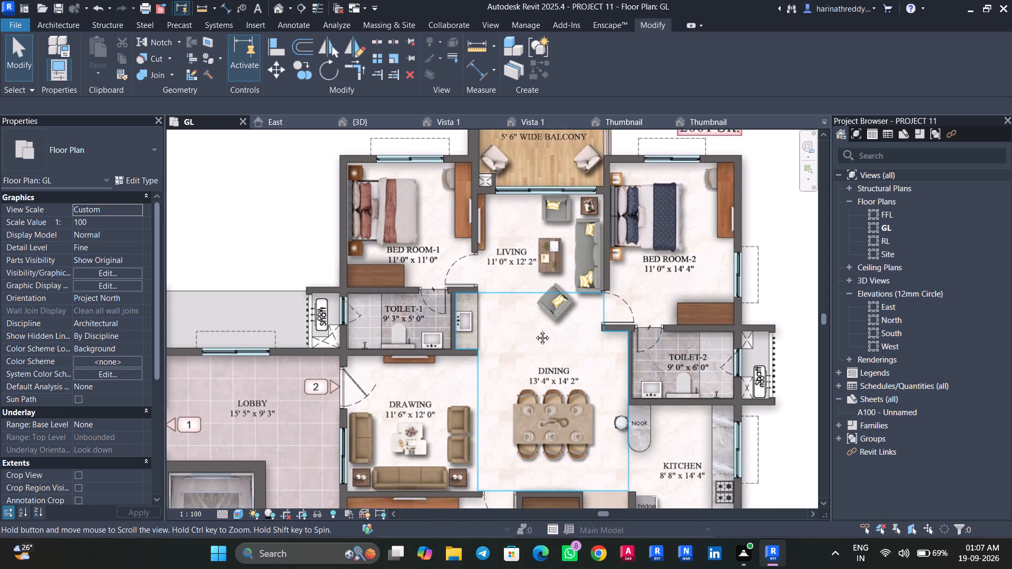
pyautogui.moveTo(534, 330); pyautogui.dragTo(535, 312, button='middle')
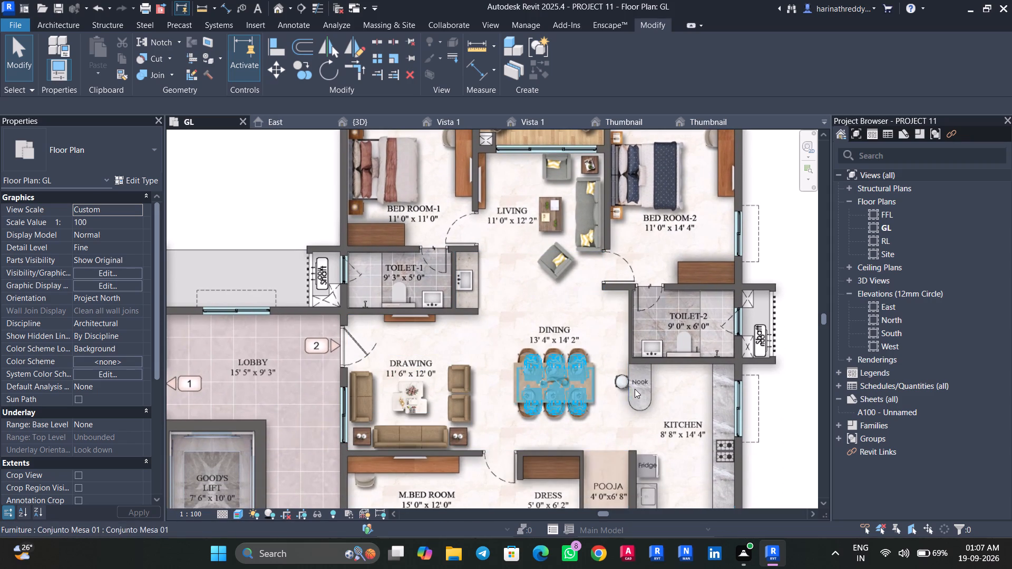
pyautogui.moveTo(648, 410); pyautogui.dragTo(613, 351, button='middle')
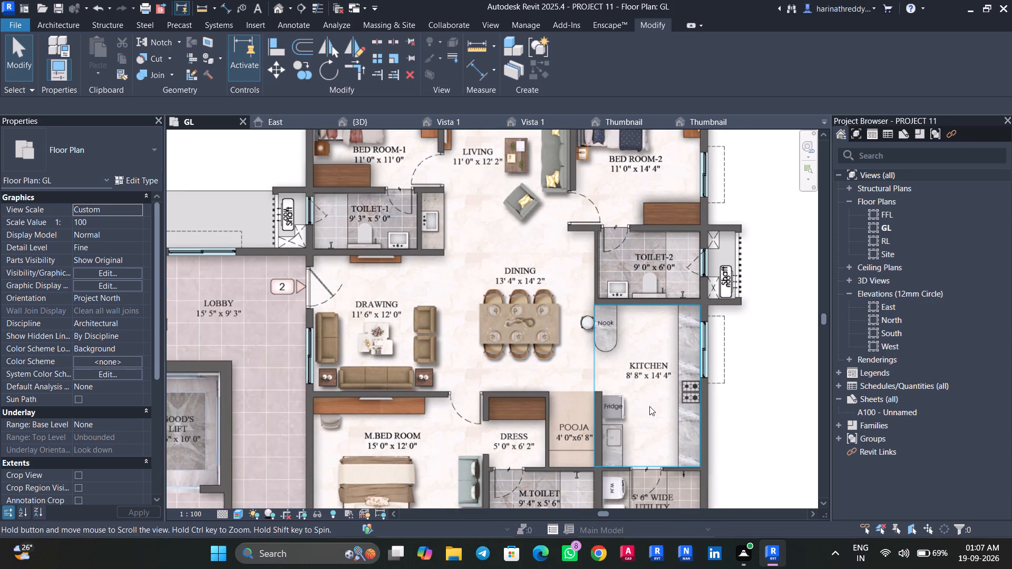
pyautogui.scroll(4, 657, 407)
pyautogui.press('Tab')
pyautogui.press('Tab')
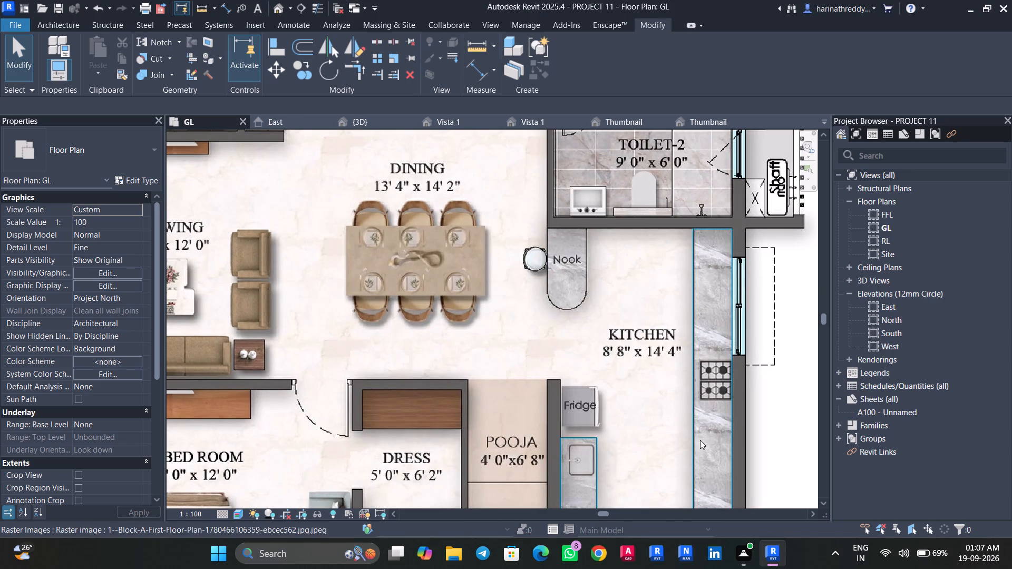
# Edit the in-place kitchen counter's extrusion sketch and draw a 3' line down the Nook's kitchen side from the TOILET-2 wall.
pyautogui.click(699, 440)
pyautogui.click(569, 71)
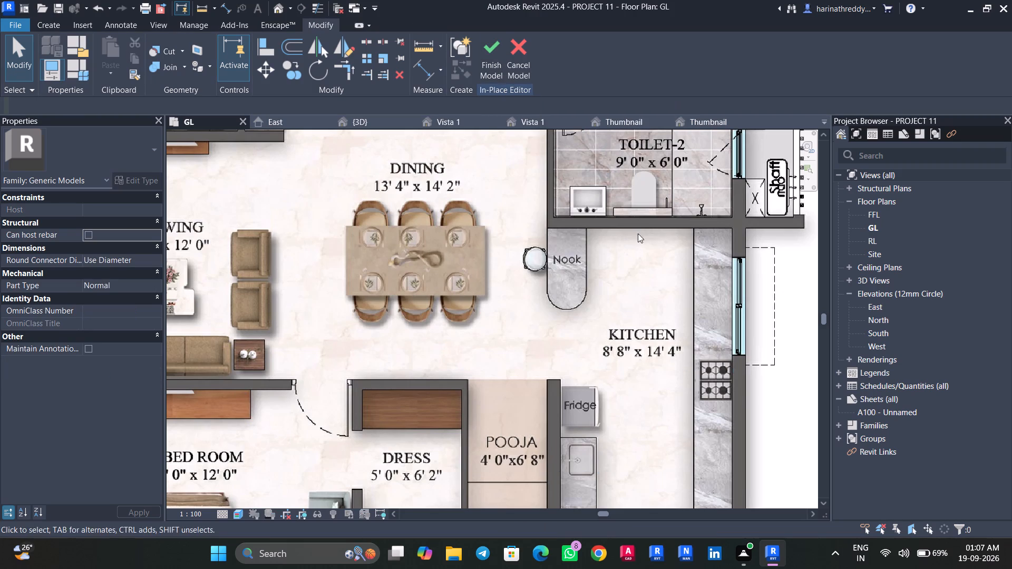
pyautogui.click(720, 290)
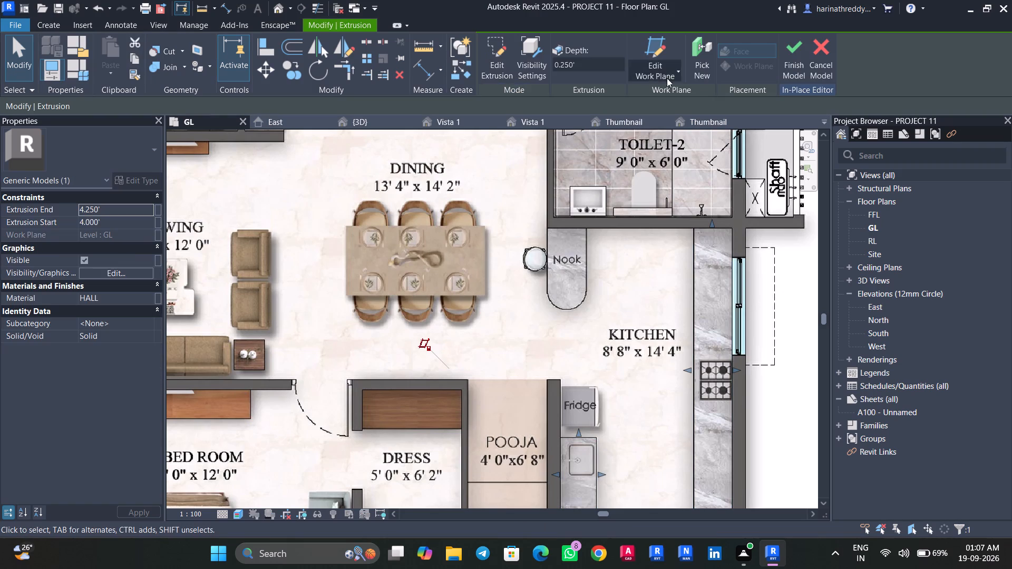
pyautogui.click(505, 72)
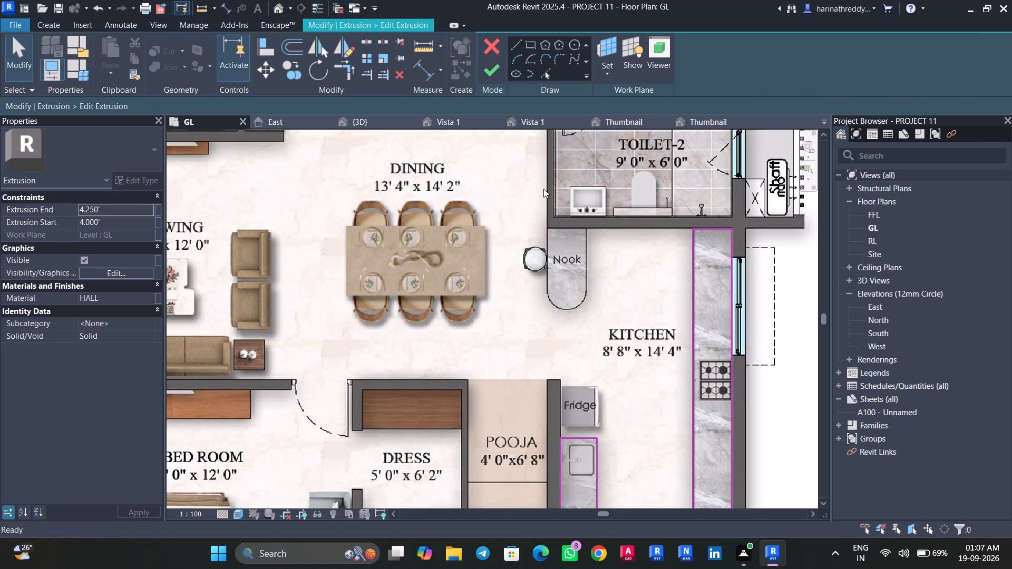
pyautogui.click(517, 44)
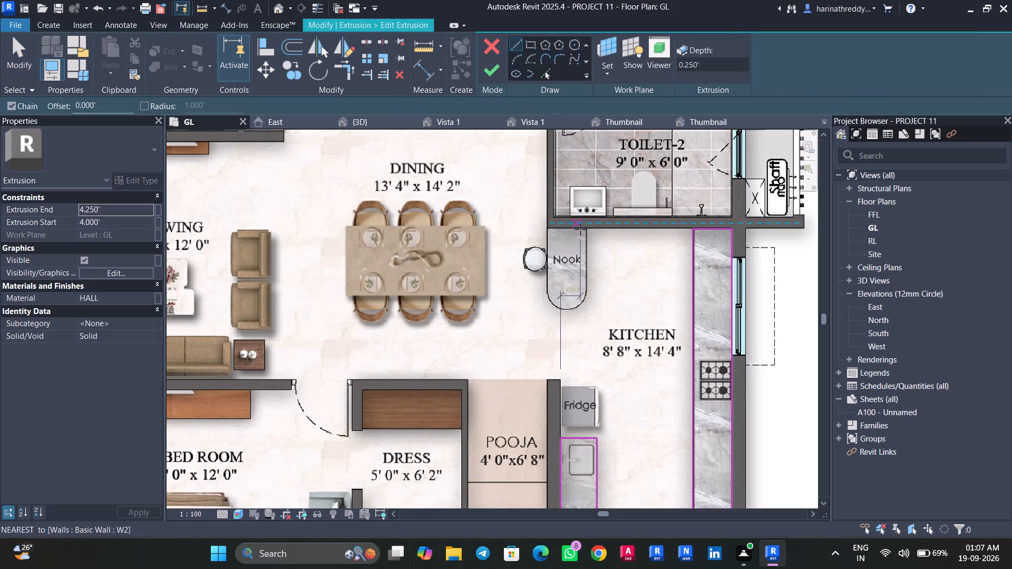
pyautogui.scroll(4, 596, 268)
pyautogui.click(577, 199)
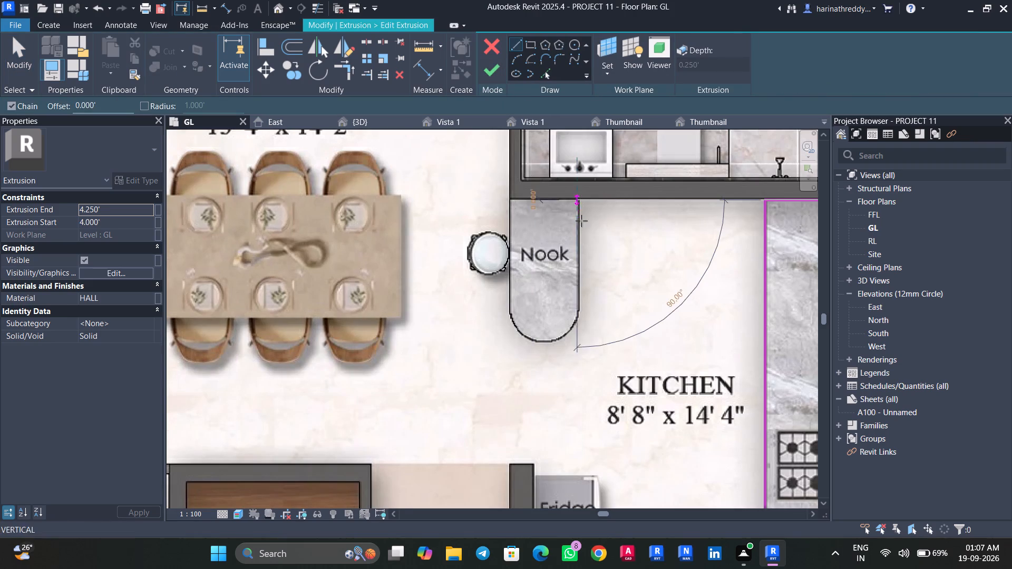
pyautogui.click(581, 303)
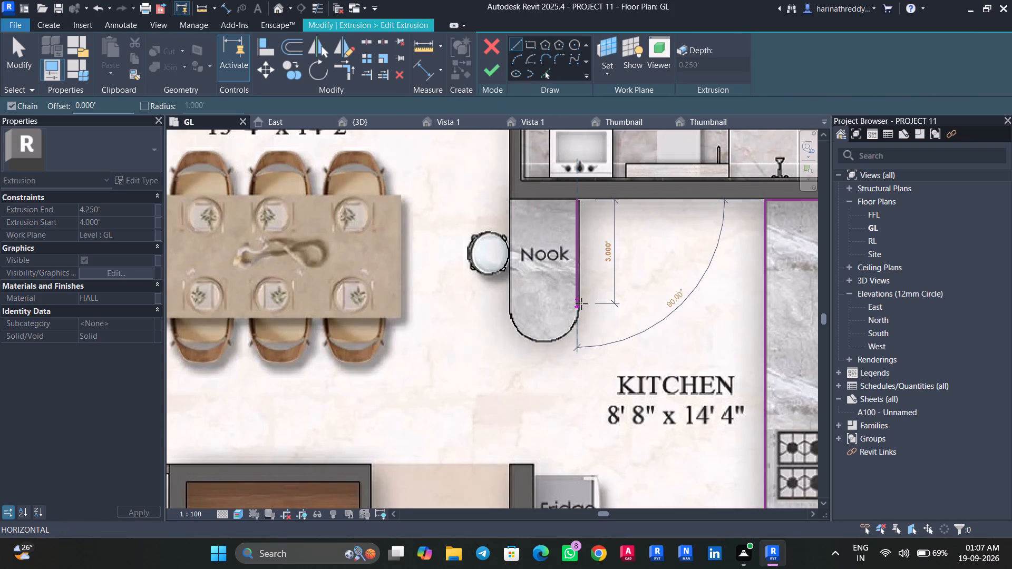
pyautogui.press('Escape')
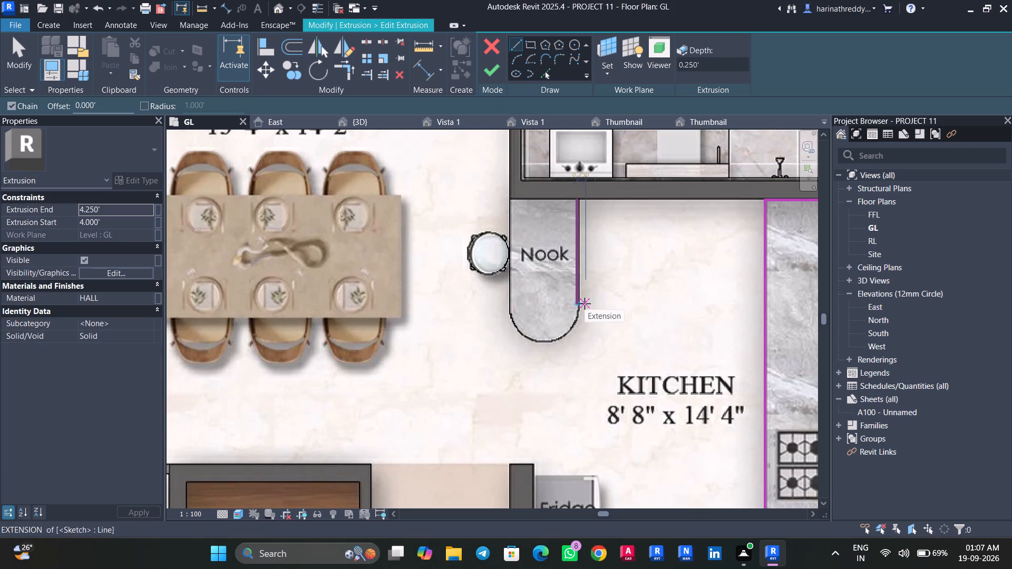
# Draw a line about 3.17' long down the Nook's dining side, from the TOILET-2 wall corner to the start of the curve.
pyautogui.scroll(5, 532, 217)
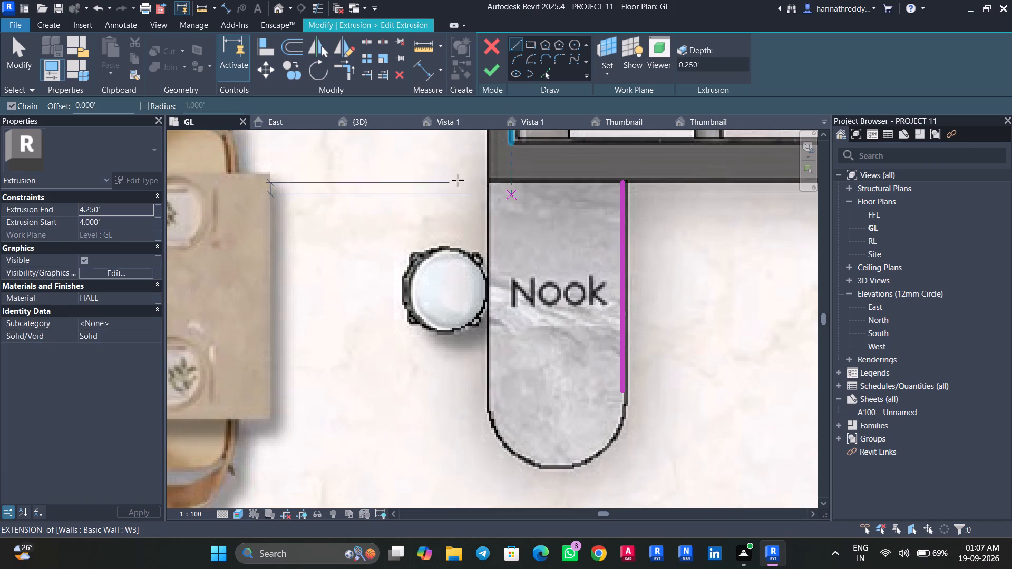
pyautogui.click(487, 182)
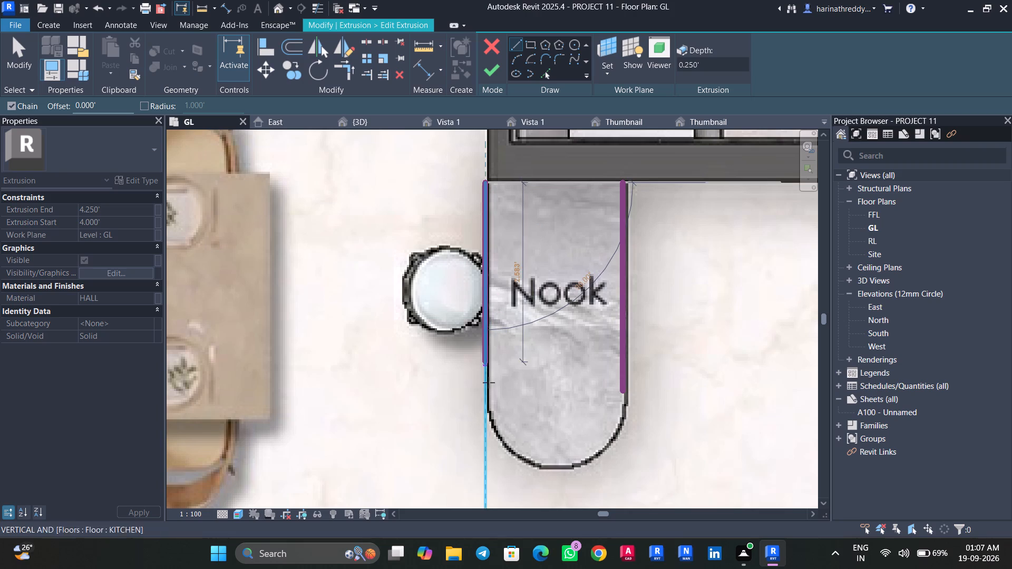
pyautogui.click(488, 400)
pyautogui.press('Escape')
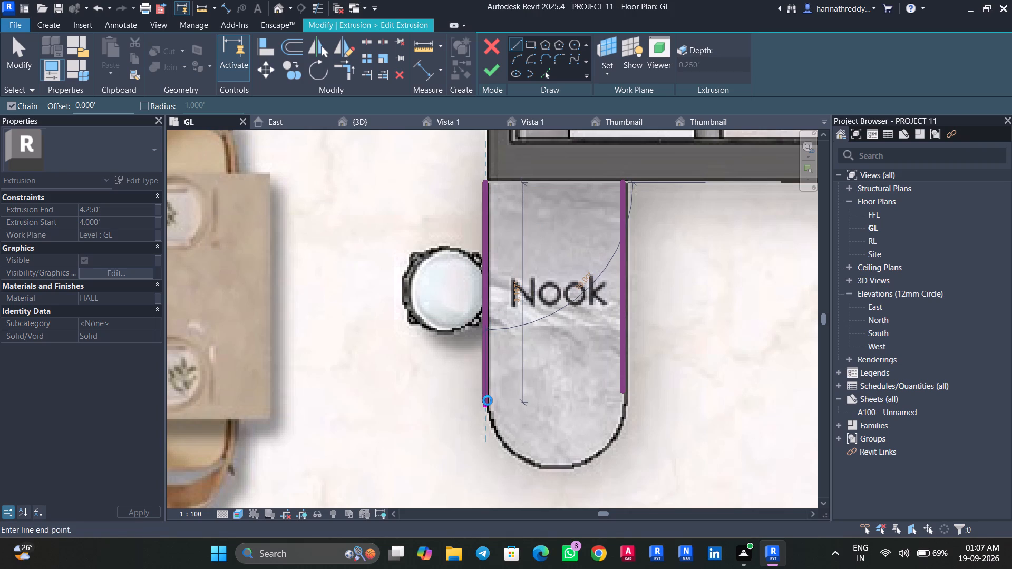
pyautogui.press('Escape')
pyautogui.press('Escape')
pyautogui.press('Escape')
pyautogui.press('Escape')
pyautogui.press('Escape')
pyautogui.press('Escape')
pyautogui.press('Escape')
pyautogui.press('Escape')
pyautogui.press('Escape')
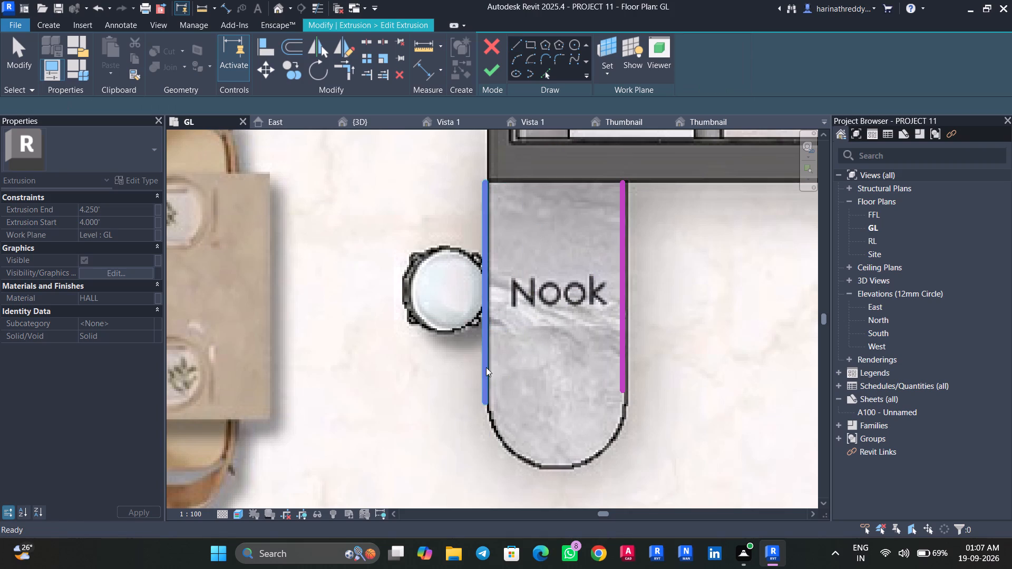
# Nudge both straight Nook sketch lines slightly toward the kitchen to match the pictured outline.
pyautogui.click(486, 367)
pyautogui.press('Right')
pyautogui.press('Escape')
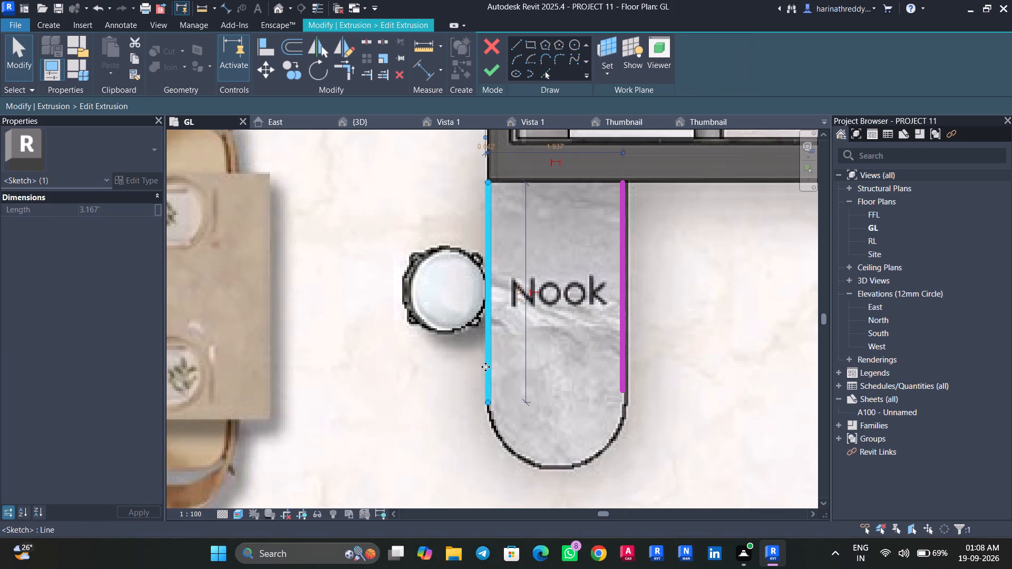
pyautogui.click(619, 327)
pyautogui.press('Right')
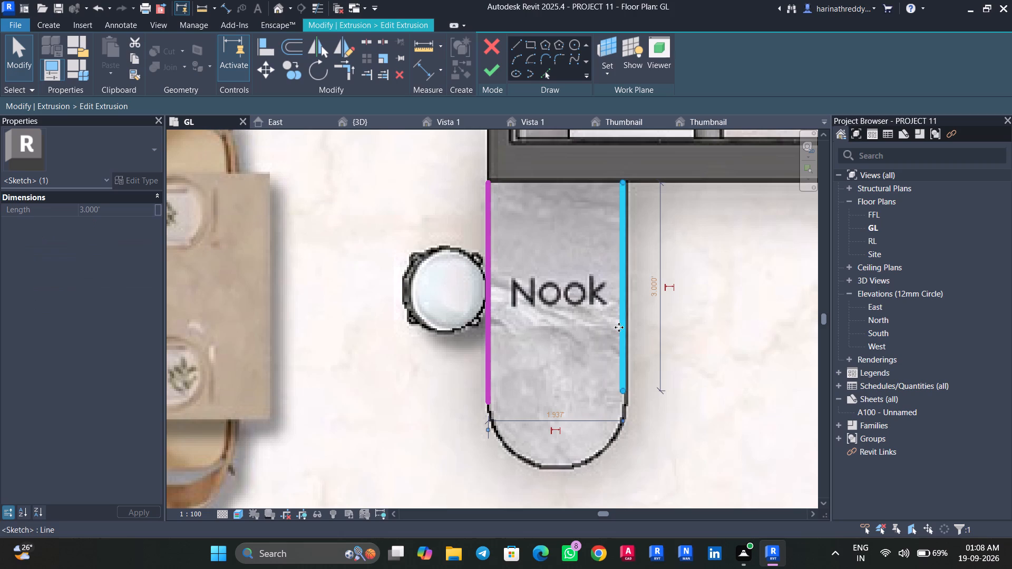
# Join the free ends of the two Nook lines with a semicircular arc over the pictured rounded counter end.
pyautogui.click(511, 57)
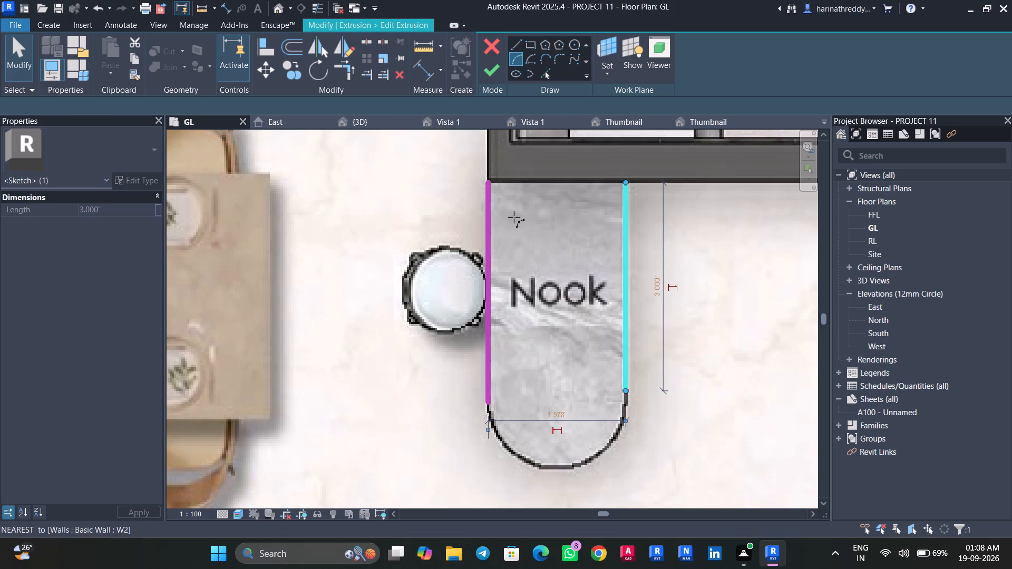
pyautogui.click(486, 401)
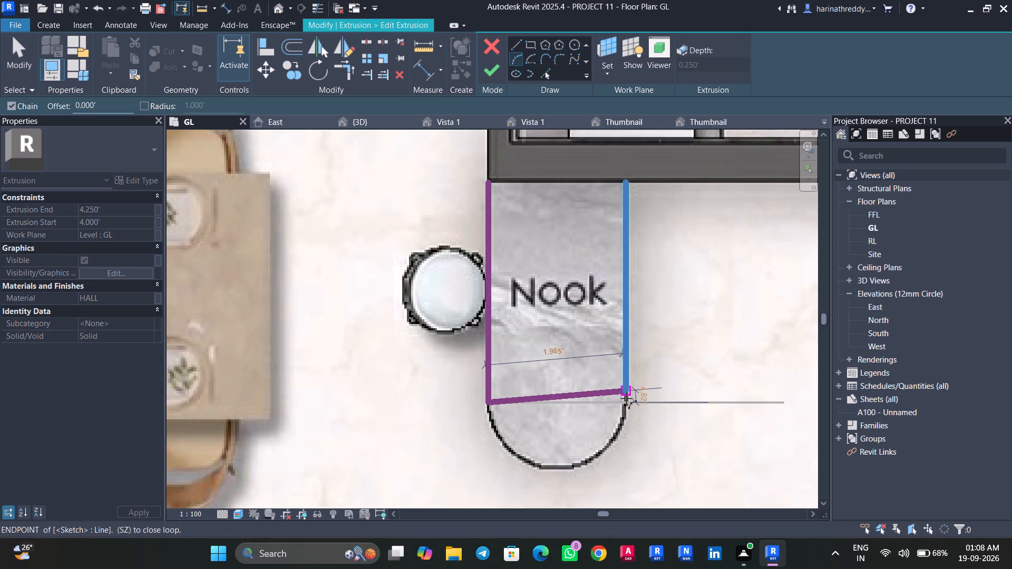
pyautogui.click(626, 397)
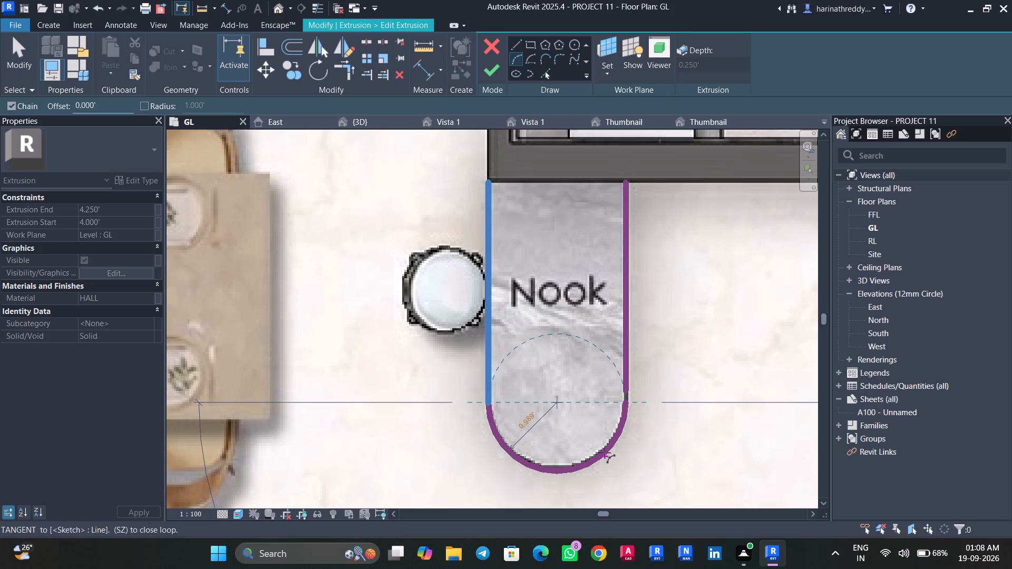
pyautogui.click(605, 453)
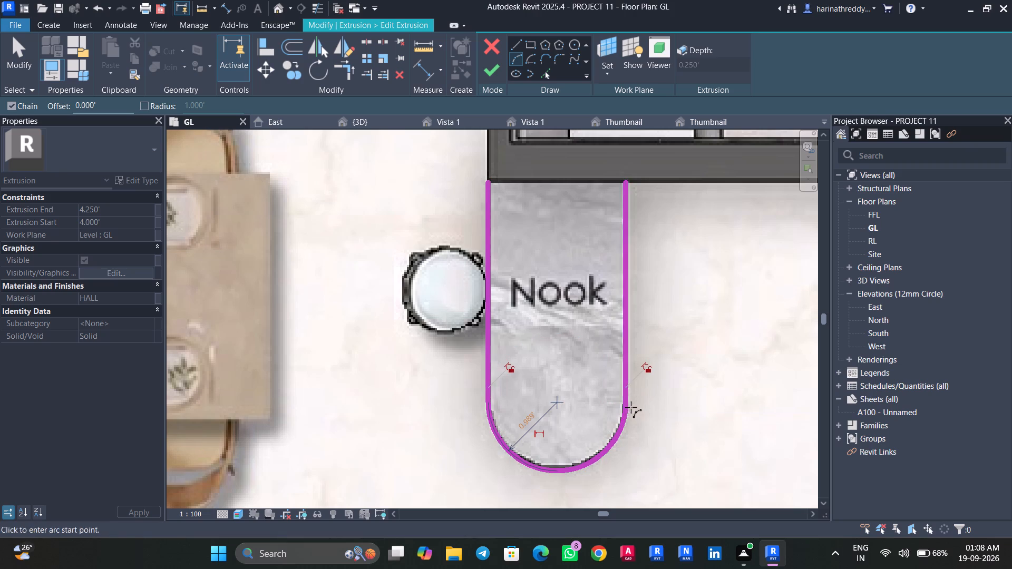
pyautogui.press('Escape')
pyautogui.press('Escape')
pyautogui.press('Escape')
# Close the Nook outline with a straight line along the TOILET-2 wall, and finish the extrusion sketch and the in-place model.
pyautogui.scroll(-7, 637, 390)
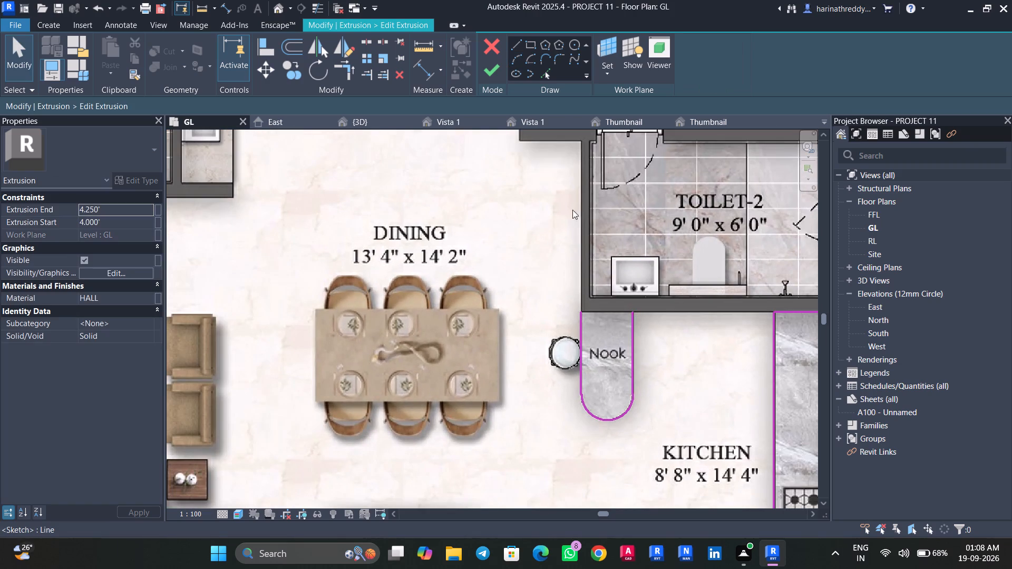
pyautogui.click(493, 79)
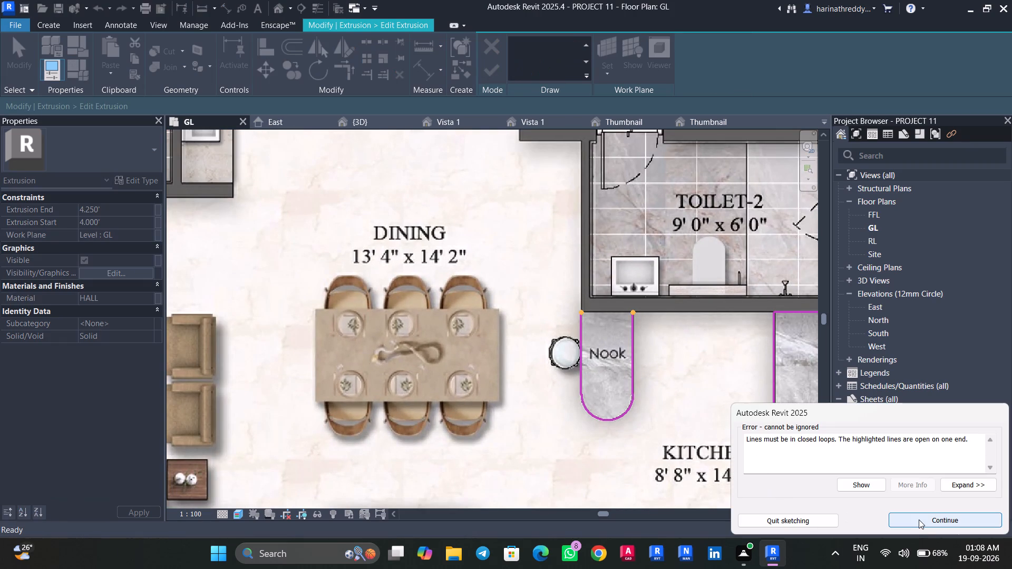
pyautogui.press('Escape')
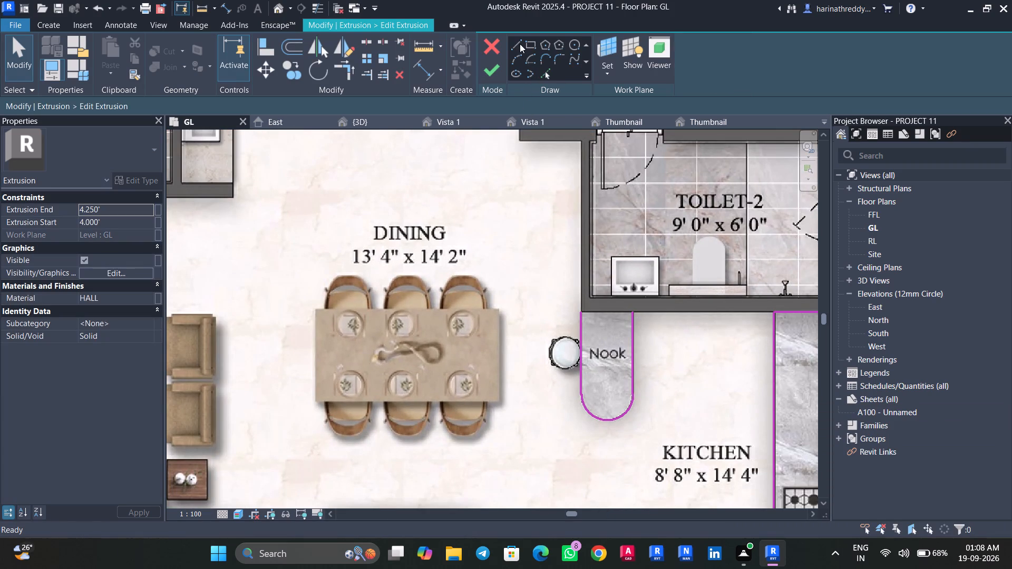
pyautogui.click(520, 42)
pyautogui.click(633, 313)
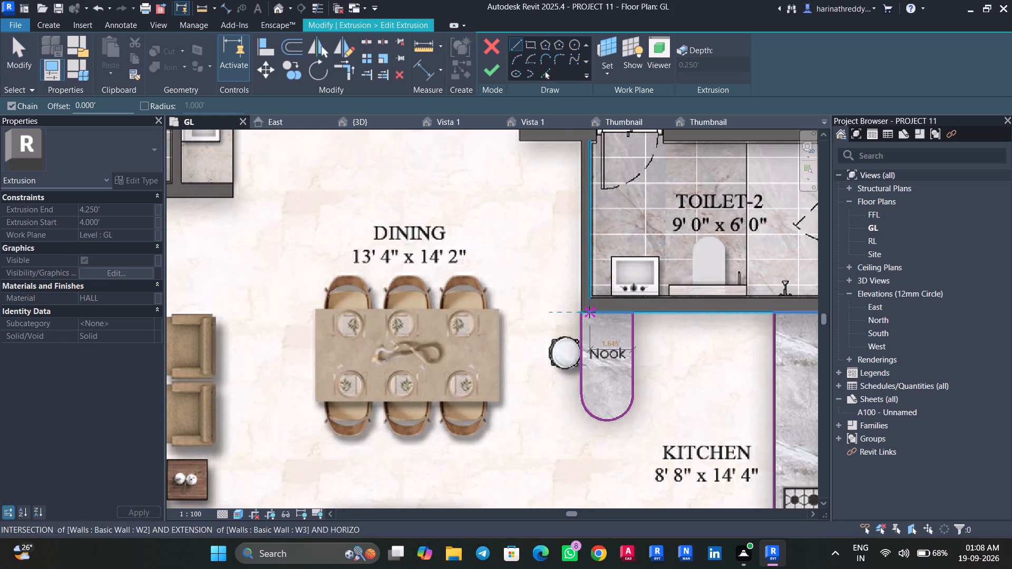
pyautogui.click(581, 313)
pyautogui.press('Escape')
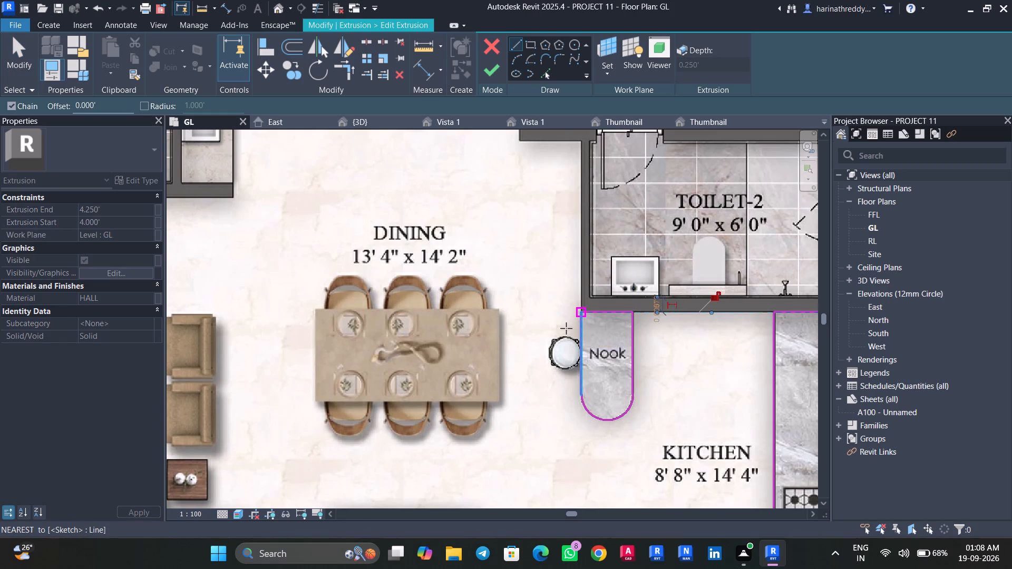
pyautogui.press('Escape')
pyautogui.click(495, 73)
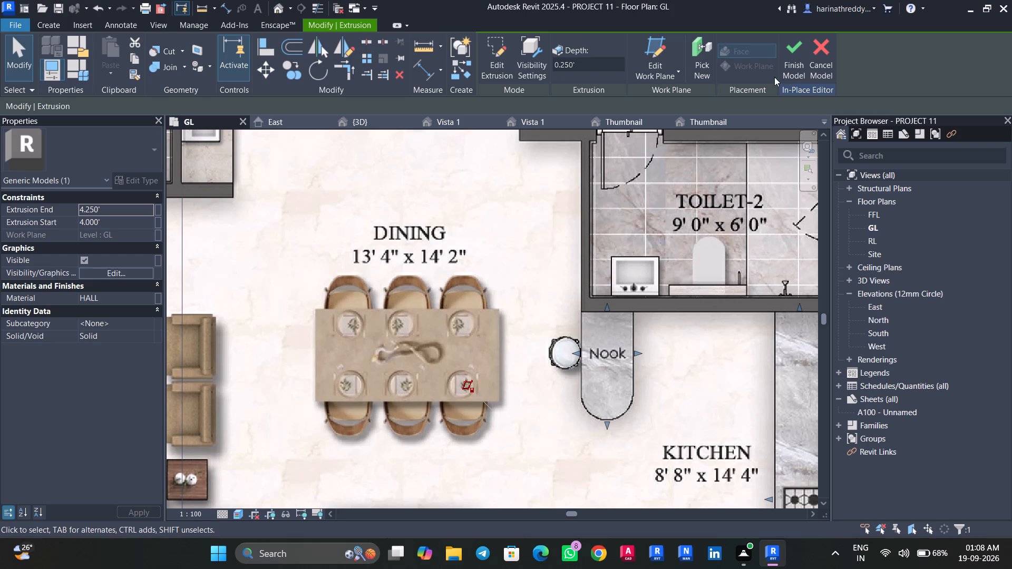
pyautogui.click(786, 66)
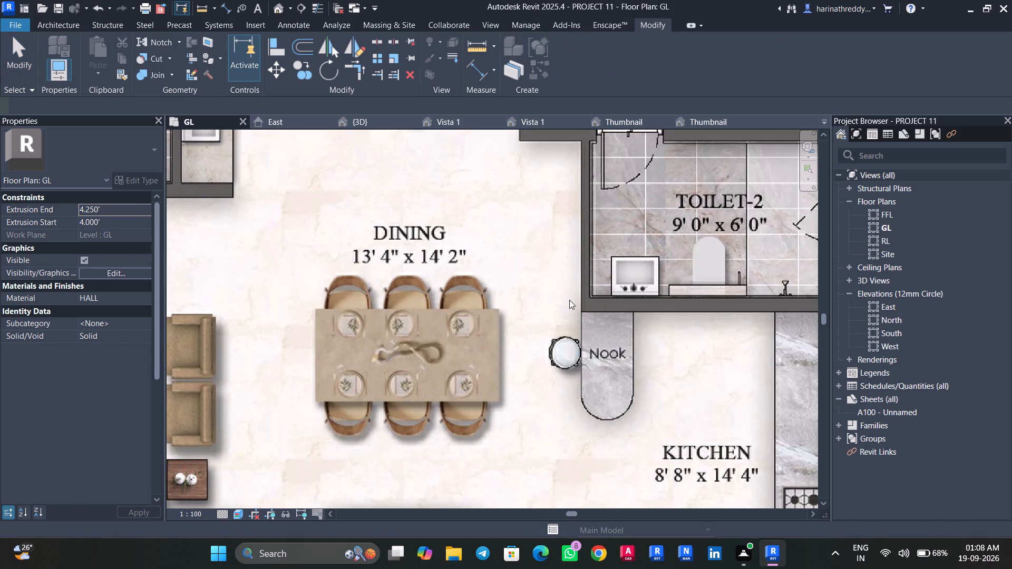
# Place a Curtain_Wall-Empty partition from GL up to FFL across M.TOILET, along the pictured line beside the toilet seat.
pyautogui.scroll(-4, 569, 306)
pyautogui.press('Escape')
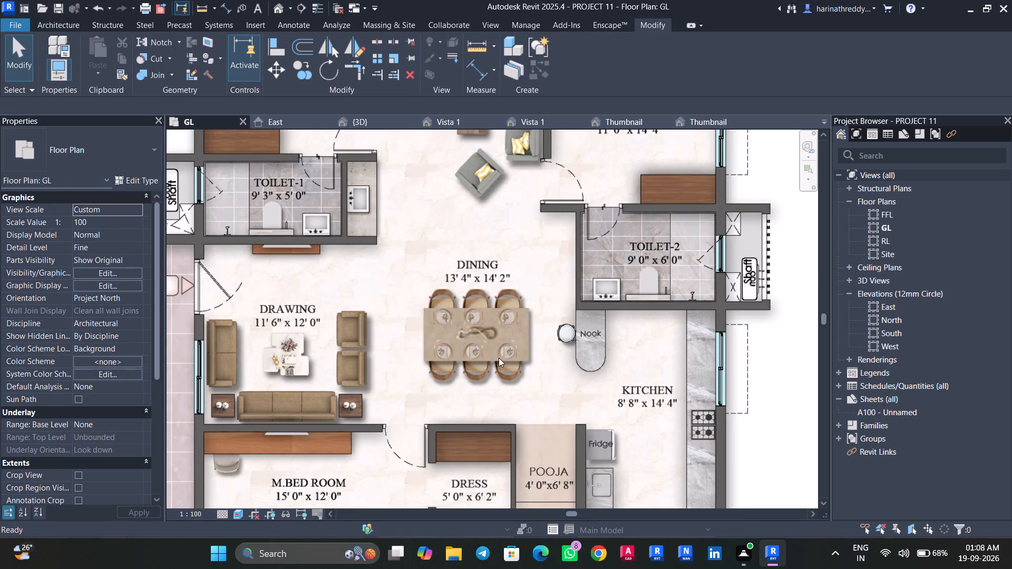
pyautogui.press('Tab')
pyautogui.scroll(-2, 511, 381)
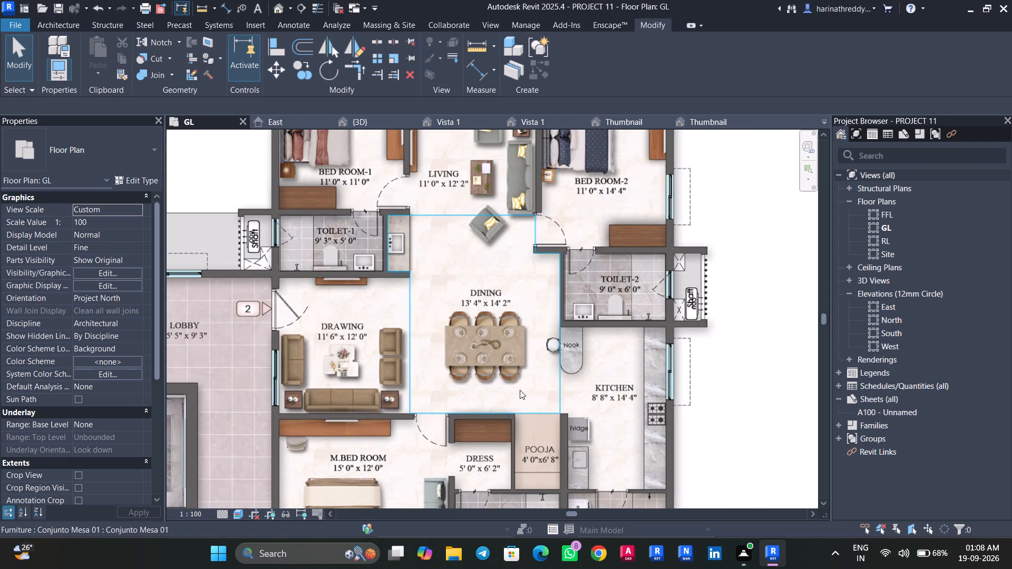
pyautogui.moveTo(393, 459); pyautogui.dragTo(410, 381, button='middle')
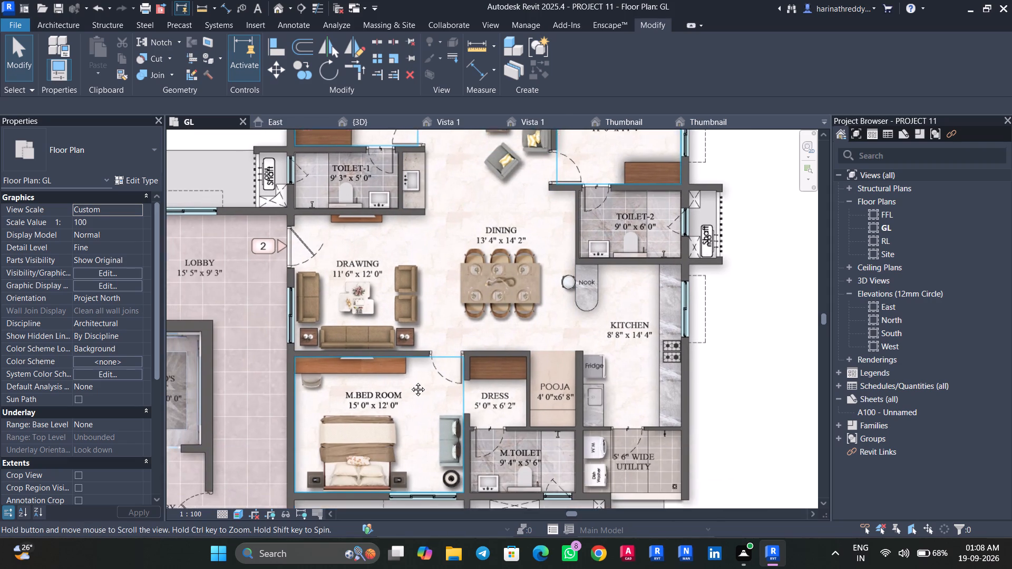
pyautogui.moveTo(410, 381); pyautogui.dragTo(416, 364, button='middle')
pyautogui.scroll(4, 523, 444)
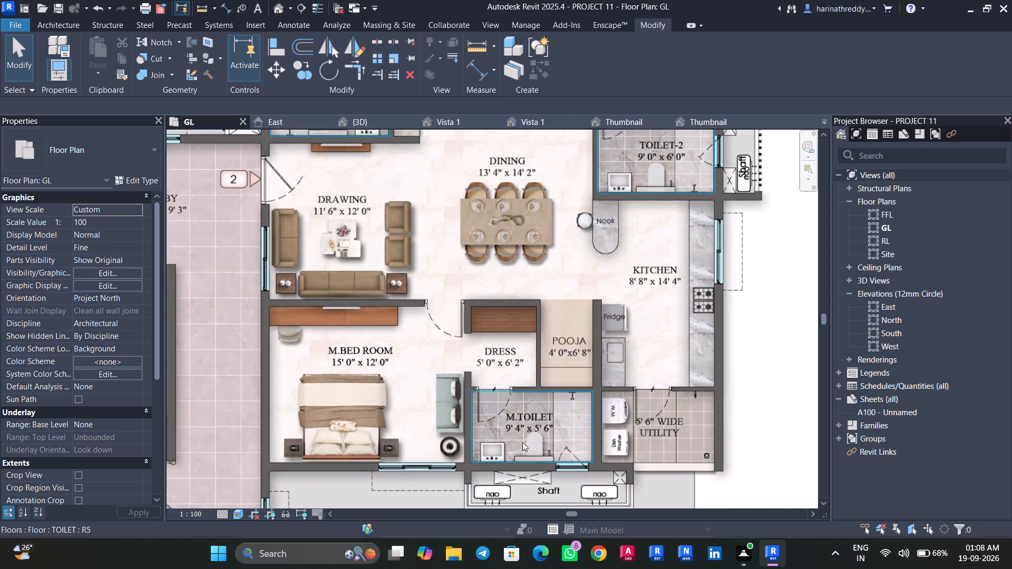
pyautogui.write('wa')
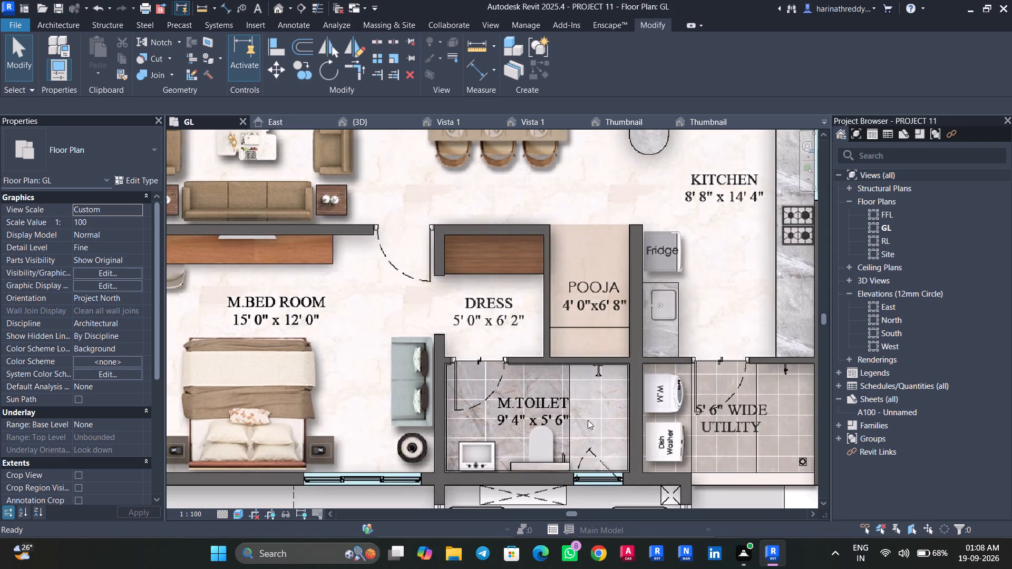
pyautogui.click(569, 468)
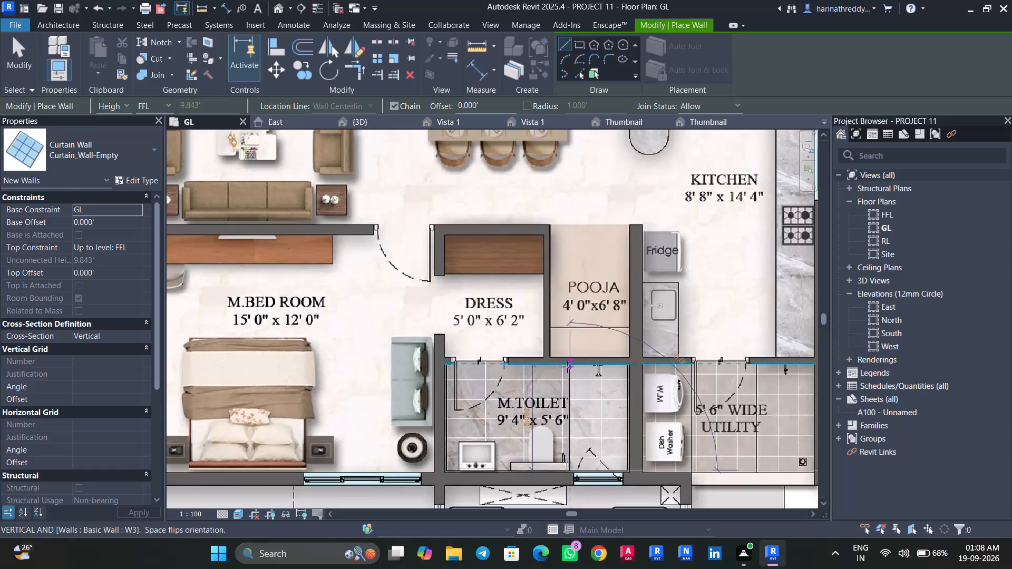
pyautogui.click(567, 366)
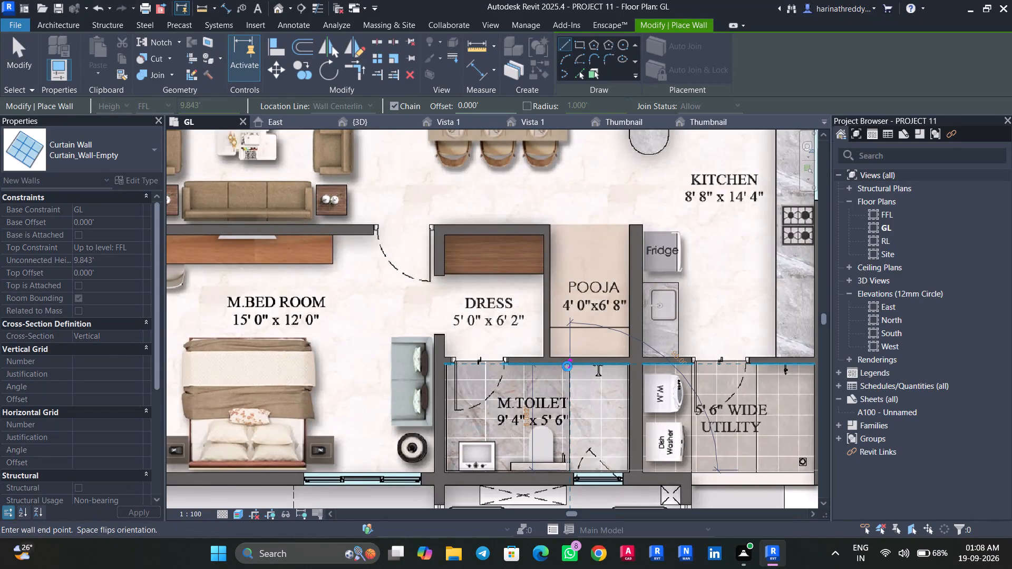
pyautogui.press('Escape')
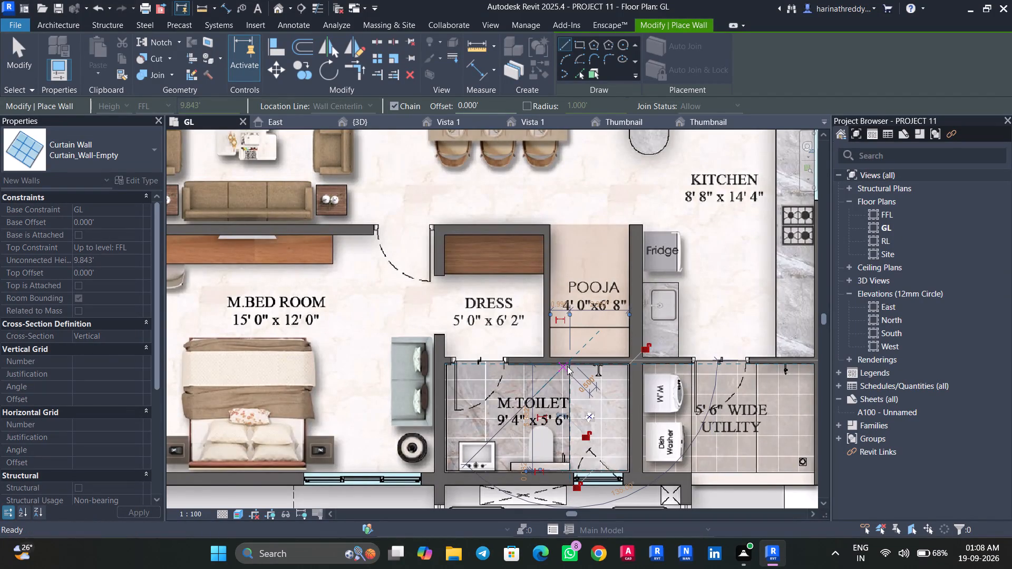
# Place a Curtain_Wall-Empty partition across TOILET-2 along the pictured shower line, spanning between its two long walls.
pyautogui.scroll(-6, 577, 397)
pyautogui.scroll(5, 664, 221)
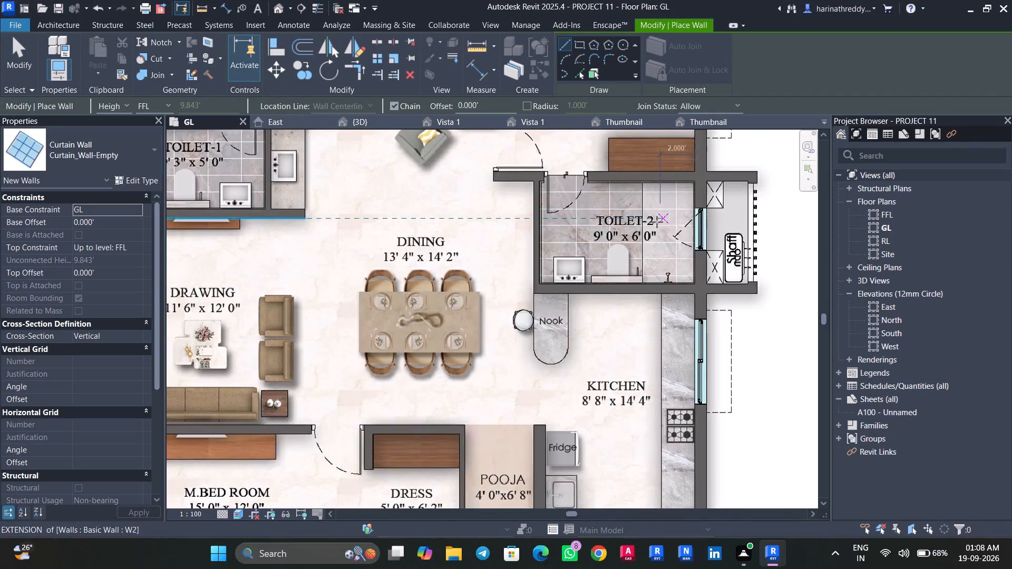
pyautogui.scroll(5, 653, 215)
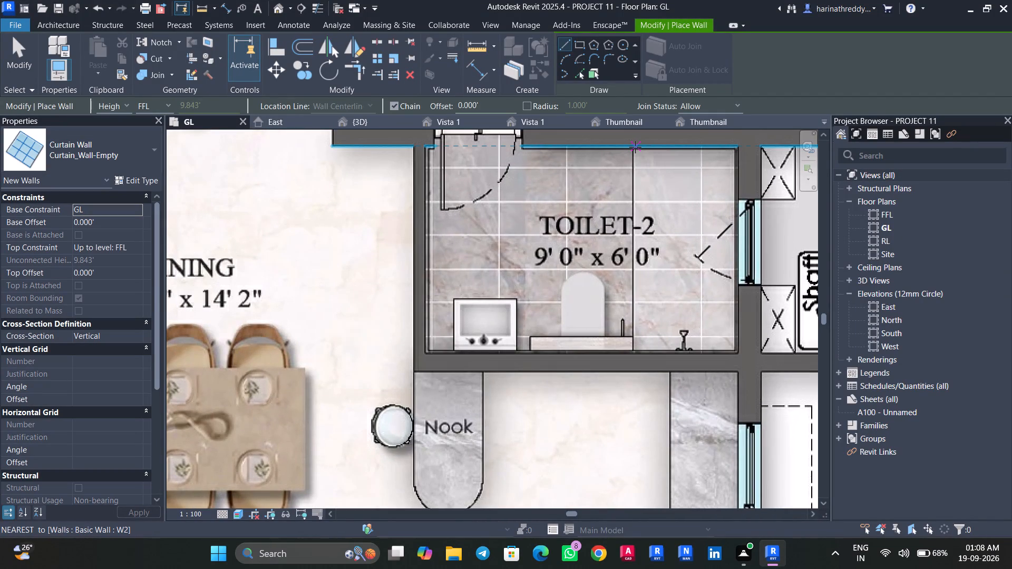
pyautogui.click(634, 147)
pyautogui.click(635, 351)
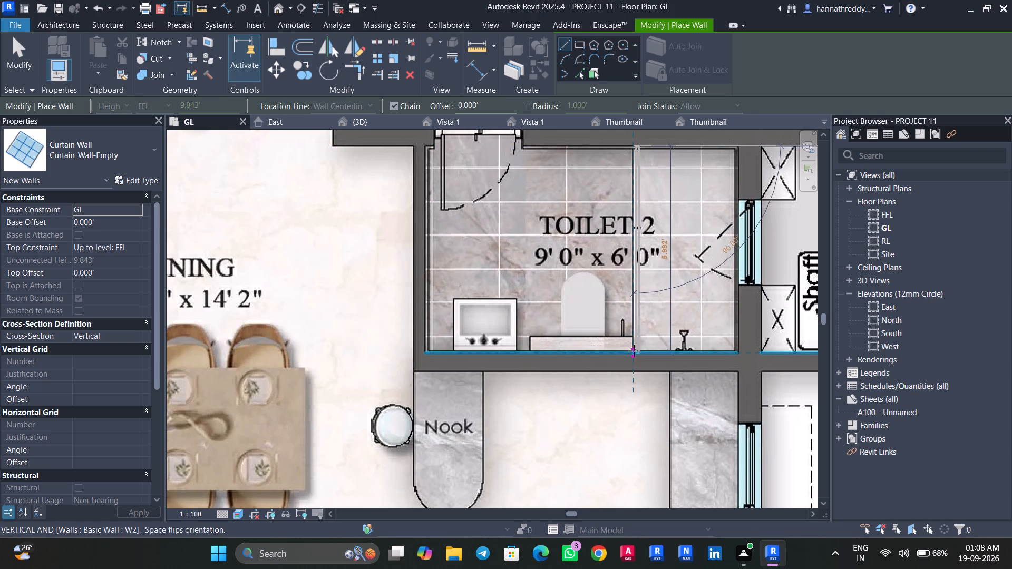
# Place a Curtain_Wall-Empty partition across TOILET-1 along the pictured shower line, spanning between its two long walls.
pyautogui.press('Escape')
pyautogui.scroll(-8, 633, 389)
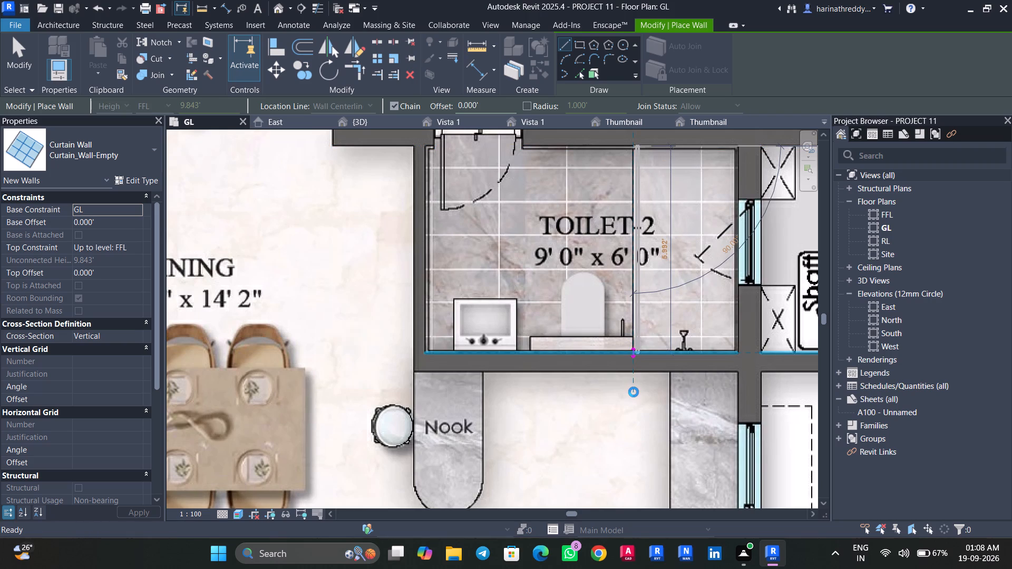
pyautogui.scroll(-6, 634, 392)
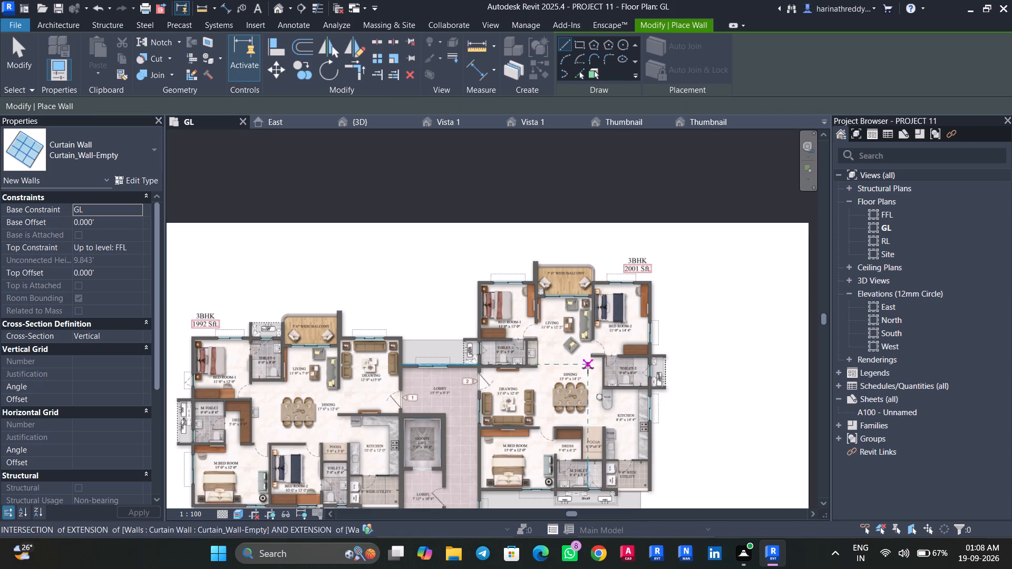
pyautogui.scroll(12, 509, 361)
pyautogui.click(479, 380)
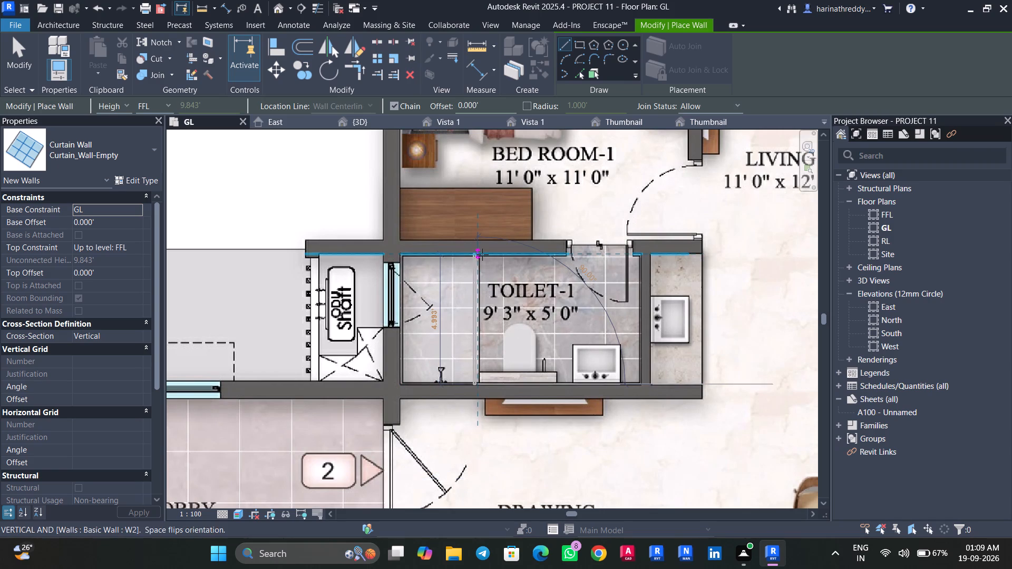
pyautogui.click(482, 254)
pyautogui.press('Escape')
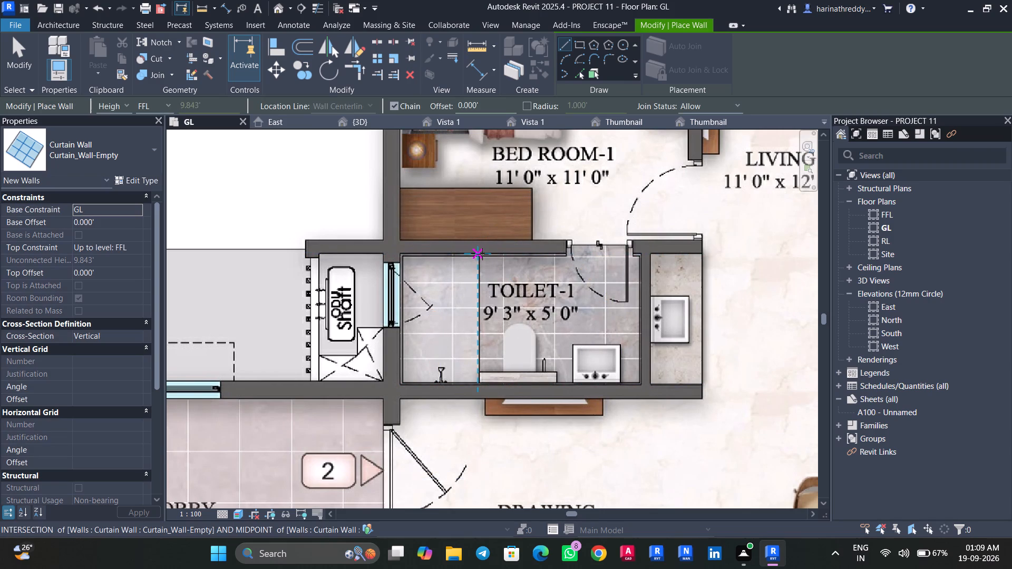
pyautogui.press('Escape')
pyautogui.press('Escape')
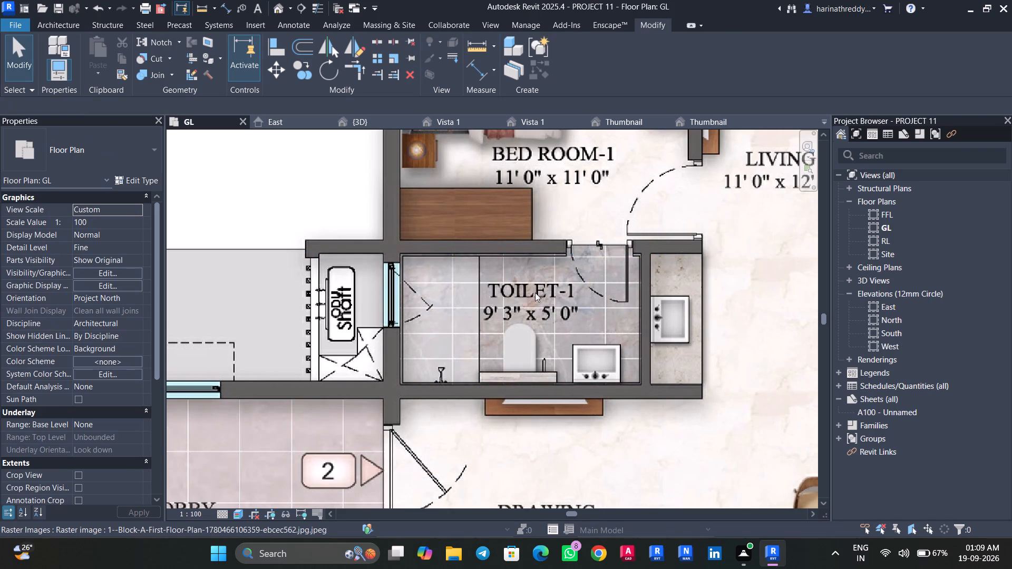
# Place a 440x350x120mm Plumbing_Fixtures_Sink_Cloakroom at 4' elevation over the pictured M.TOILET basin, rotated with its taps against the wall.
pyautogui.scroll(-8, 538, 303)
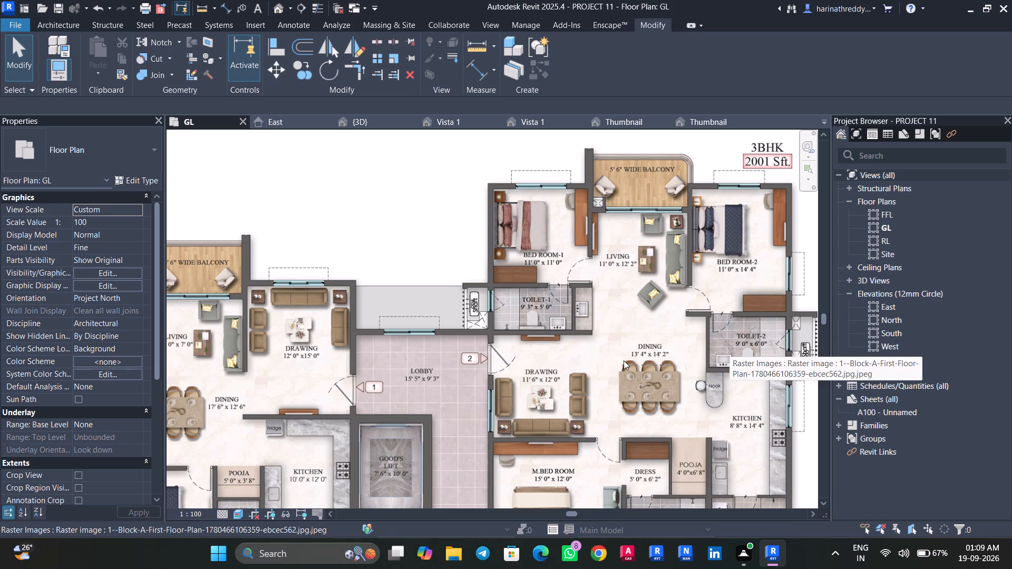
pyautogui.moveTo(624, 360); pyautogui.dragTo(631, 262, button='middle')
pyautogui.scroll(8, 658, 411)
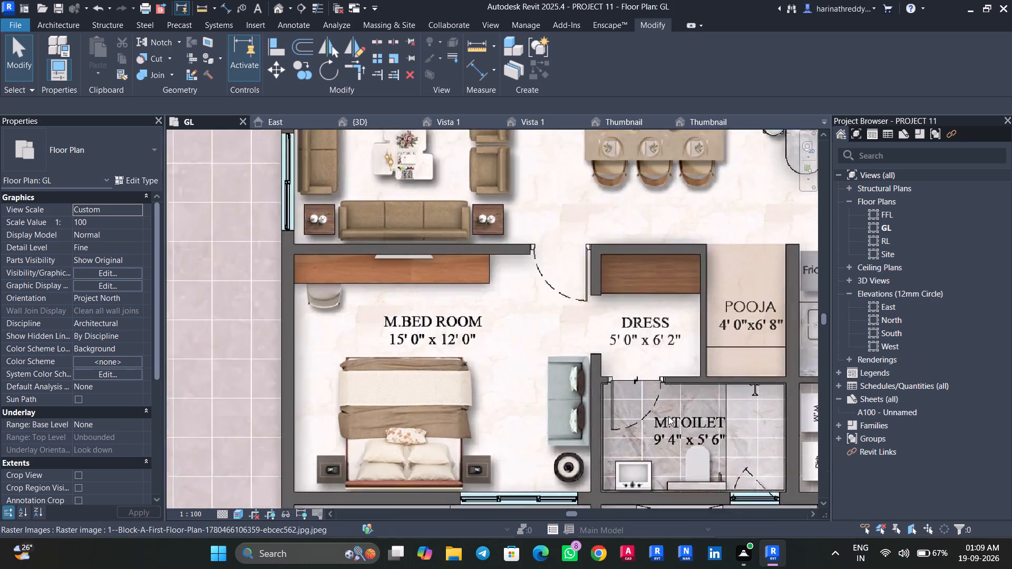
pyautogui.moveTo(668, 416); pyautogui.dragTo(621, 334, button='middle')
pyautogui.press('c')
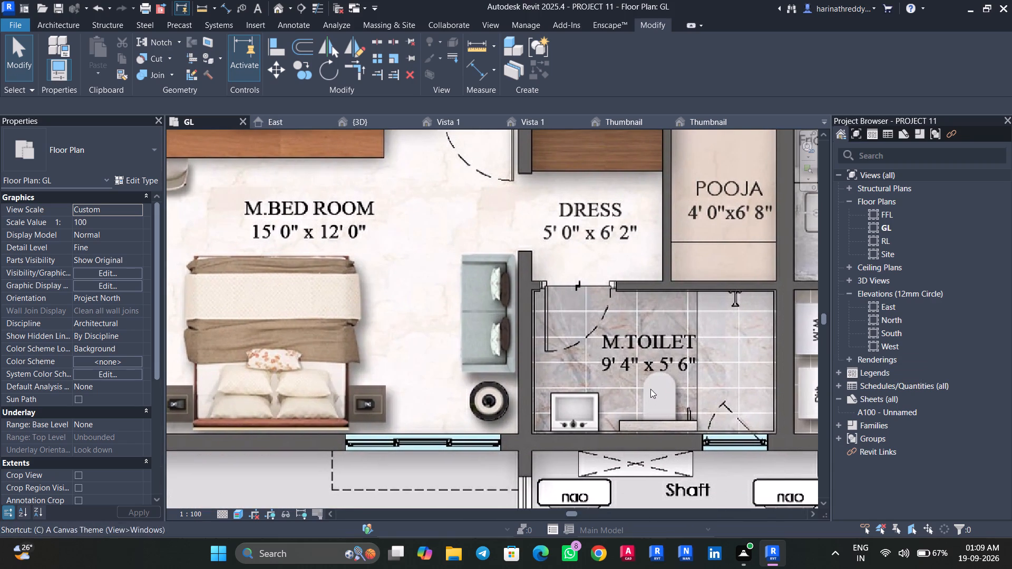
pyautogui.press('m')
pyautogui.click(121, 145)
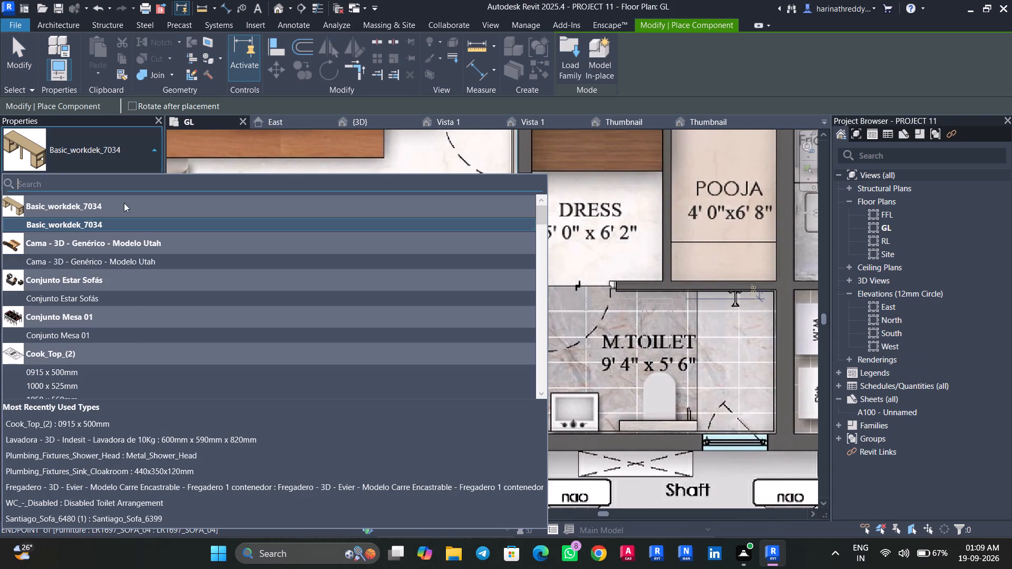
pyautogui.scroll(-7, 128, 349)
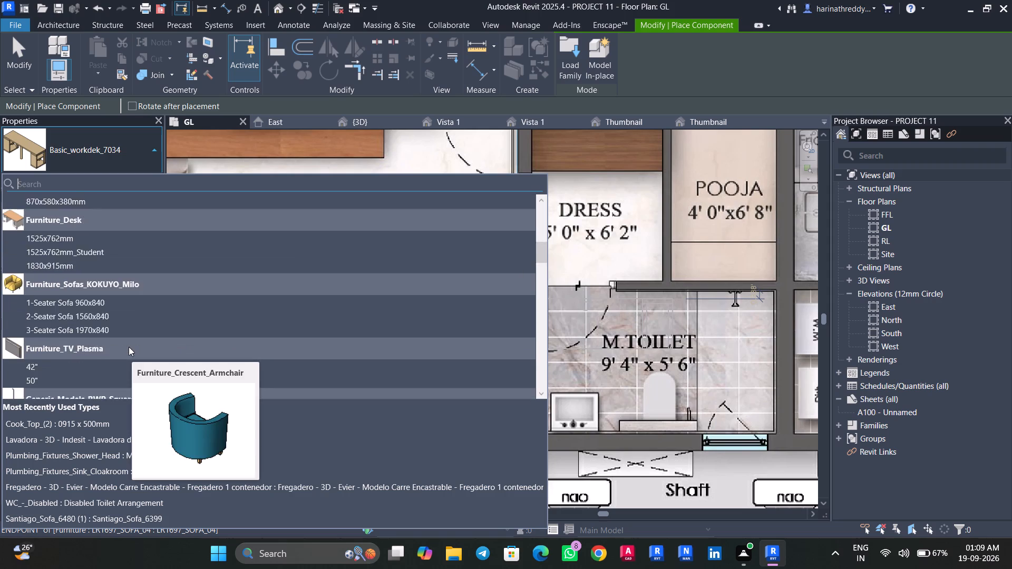
pyautogui.scroll(-11, 129, 347)
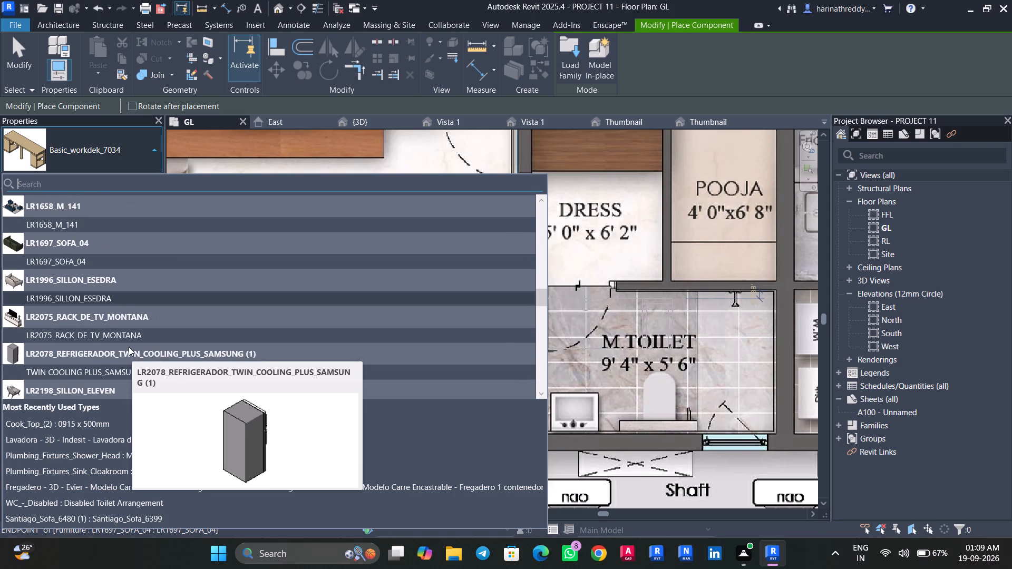
pyautogui.scroll(-9, 129, 347)
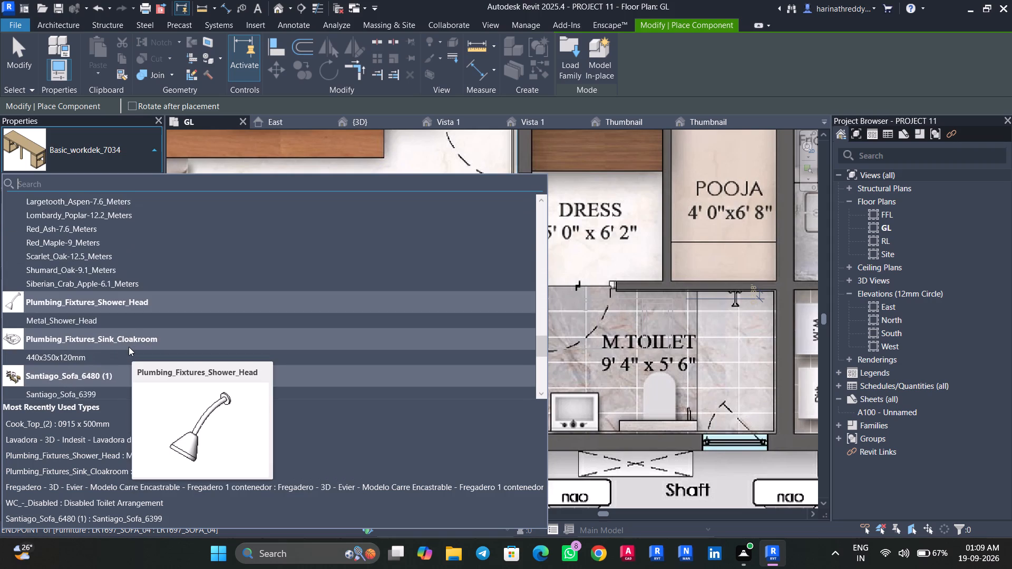
pyautogui.click(112, 358)
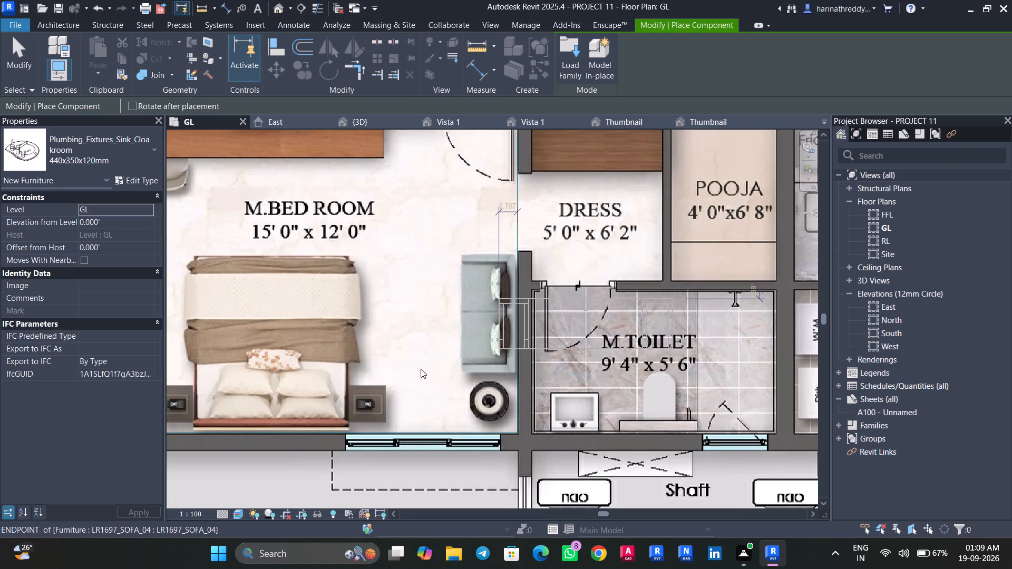
pyautogui.click(114, 226)
pyautogui.write("4'")
pyautogui.press('Return')
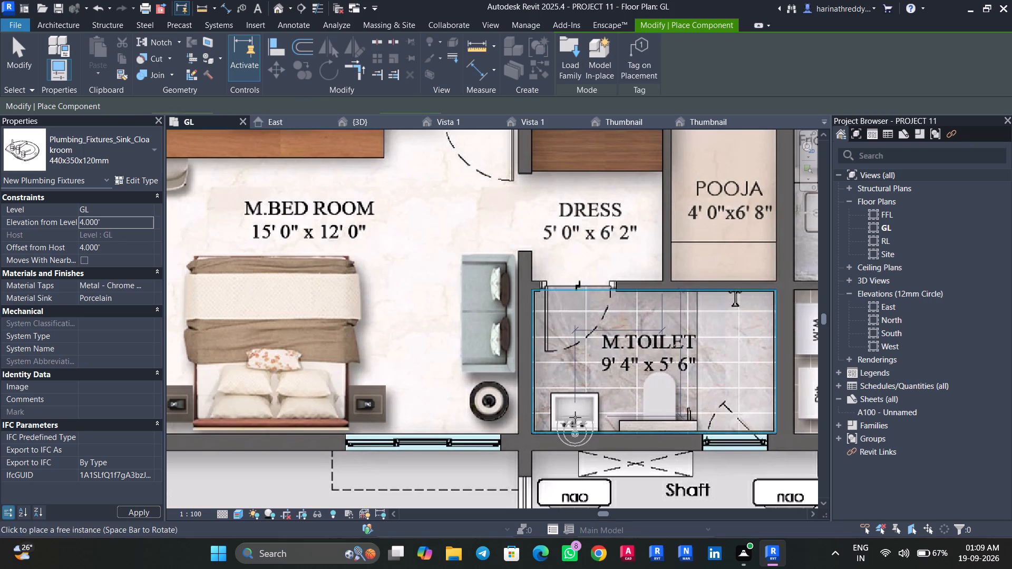
pyautogui.press('space')
pyautogui.press('space')
pyautogui.click(573, 429)
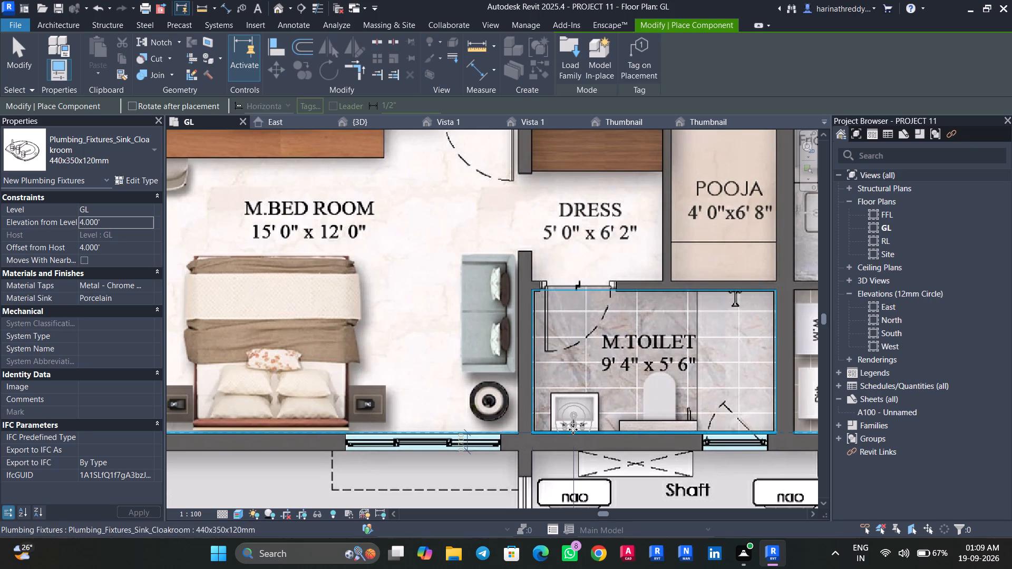
# Place another 440x350x120mm cloakroom sink over the pictured TOILET-2 basin, against the wall shared with the Nook.
pyautogui.scroll(-8, 573, 429)
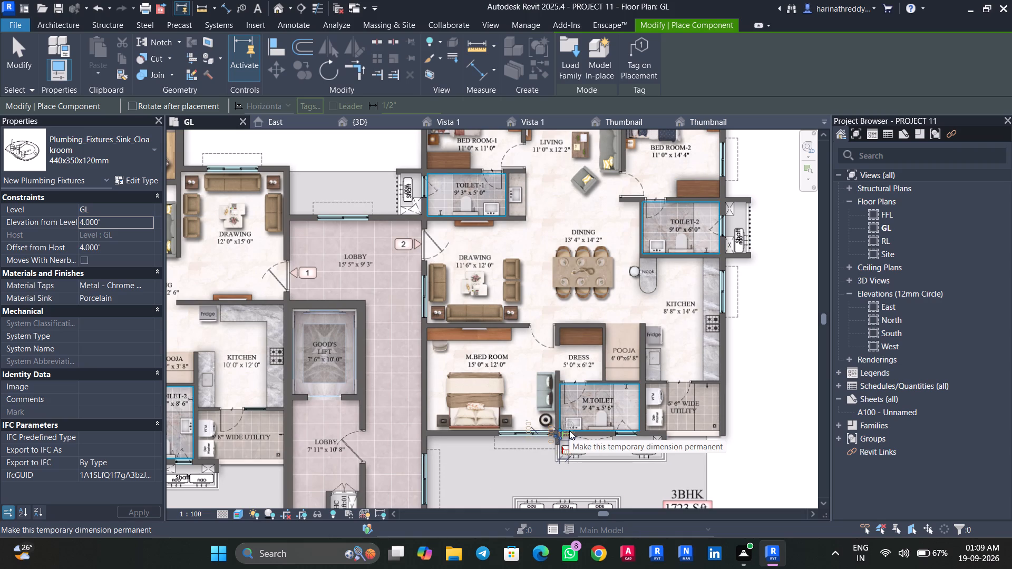
pyautogui.scroll(-3, 578, 440)
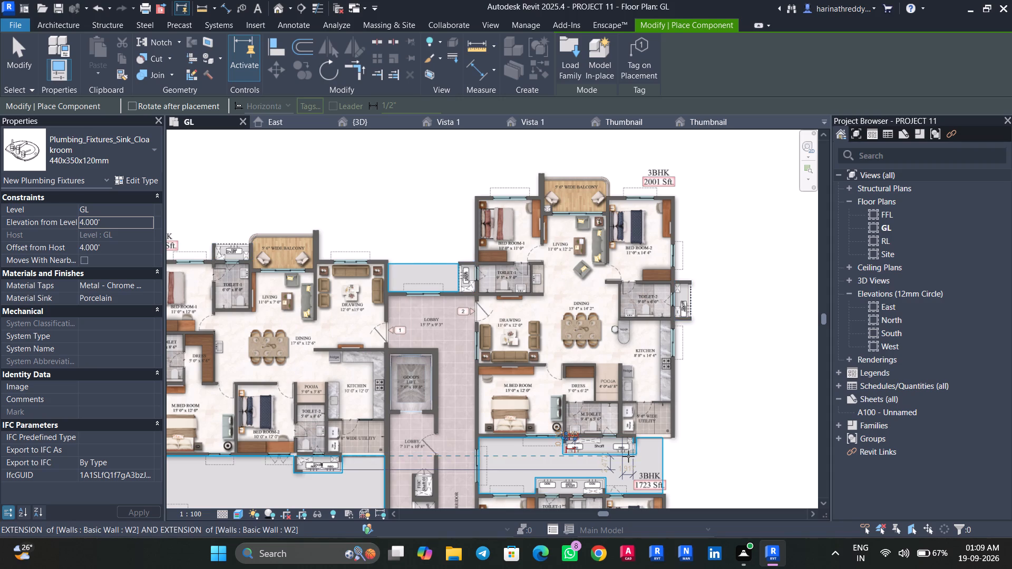
pyautogui.scroll(-2, 628, 456)
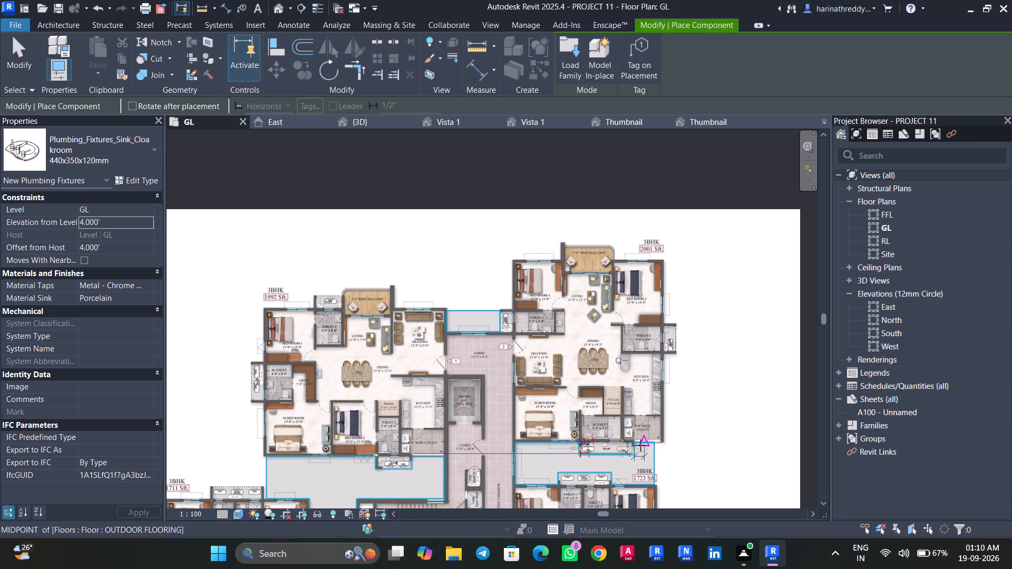
pyautogui.scroll(5, 644, 416)
pyautogui.scroll(5, 633, 350)
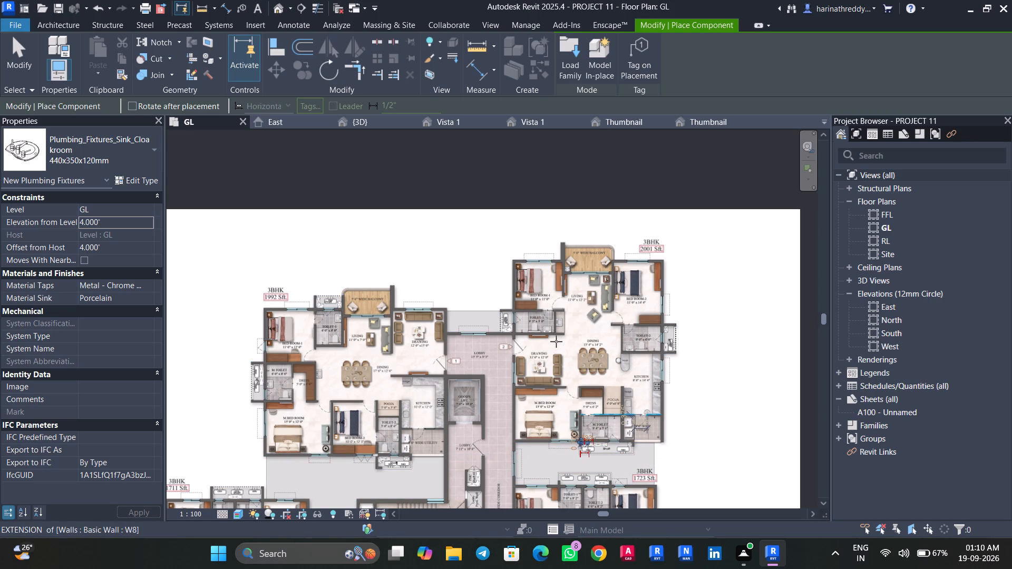
pyautogui.scroll(8, 542, 322)
pyautogui.moveTo(599, 341); pyautogui.dragTo(542, 413, button='middle')
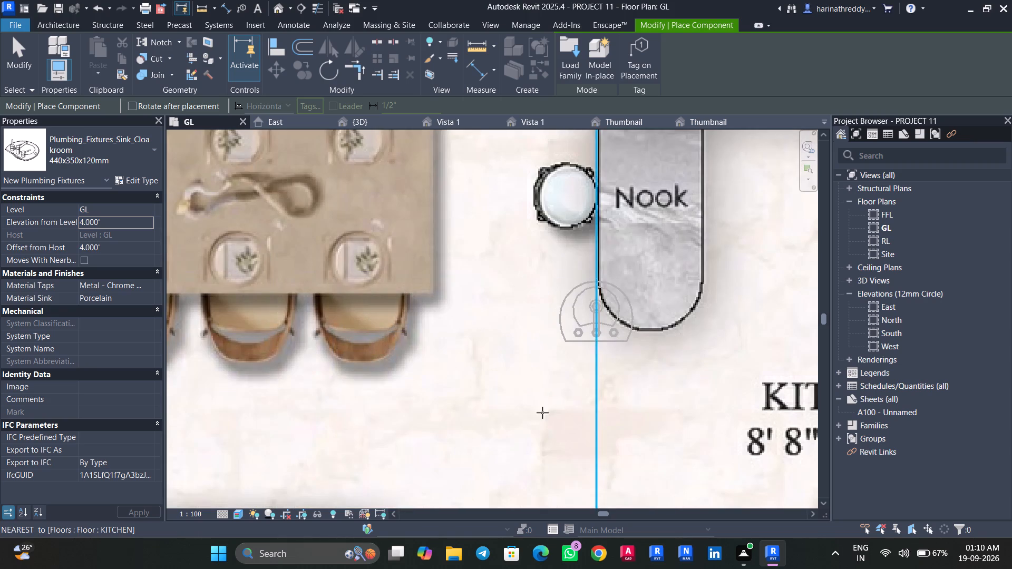
pyautogui.moveTo(542, 413); pyautogui.dragTo(470, 456, button='middle')
pyautogui.moveTo(684, 252); pyautogui.dragTo(643, 409, button='middle')
pyautogui.scroll(1, 643, 402)
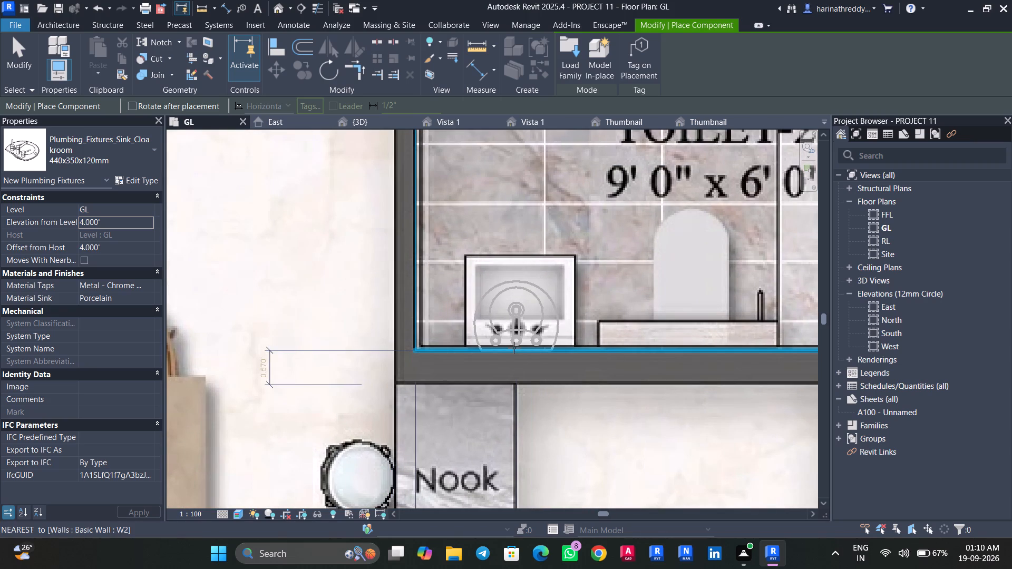
pyautogui.click(514, 348)
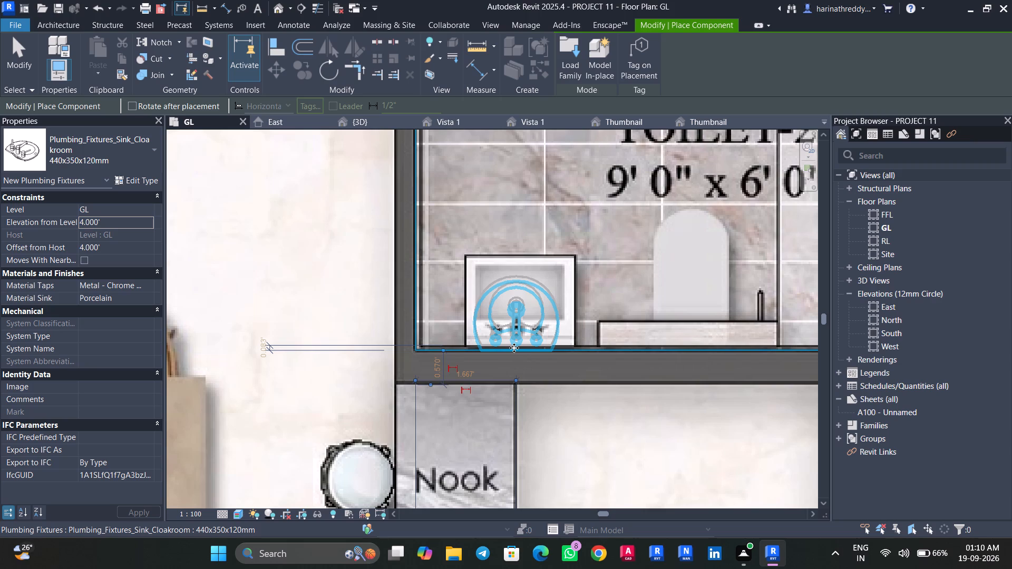
# Place a 440x350x120mm cloakroom sink over the pictured basin in TOILET-1, against the wall shared with the drawing room.
pyautogui.scroll(-7, 528, 347)
pyautogui.scroll(1, 531, 348)
pyautogui.scroll(-4, 531, 348)
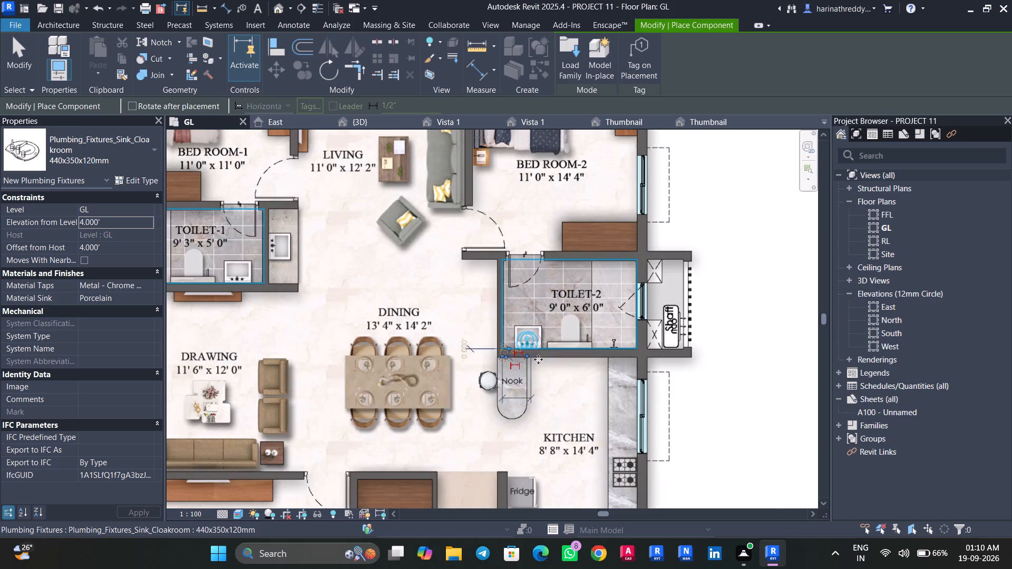
pyautogui.scroll(-5, 599, 396)
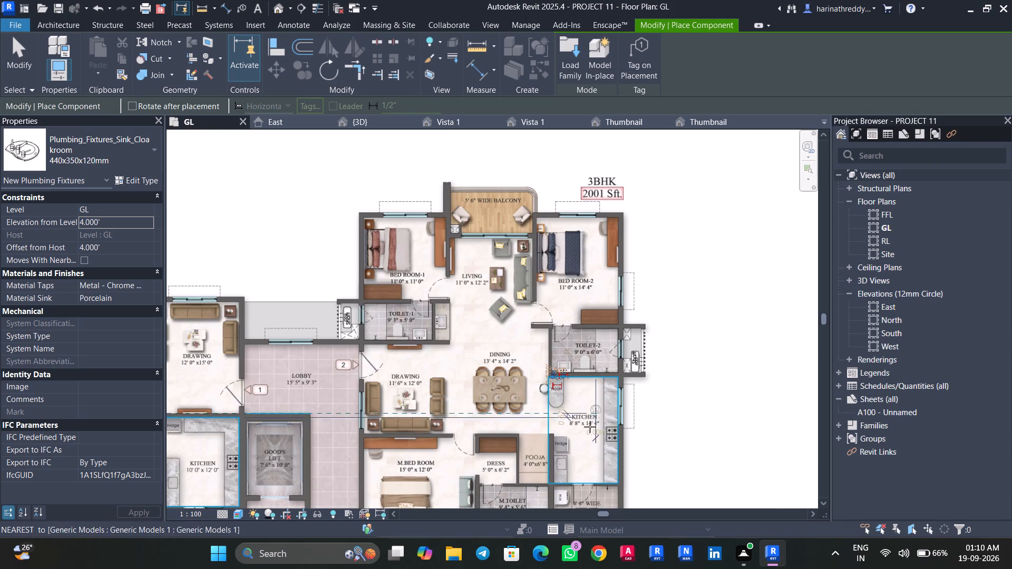
pyautogui.scroll(5, 407, 332)
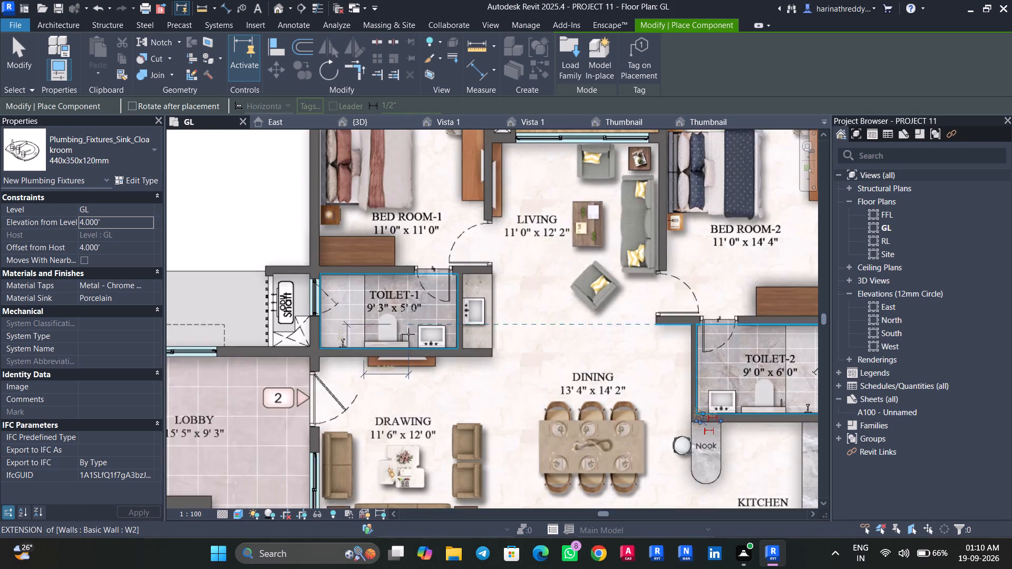
pyautogui.scroll(8, 408, 334)
pyautogui.click(466, 367)
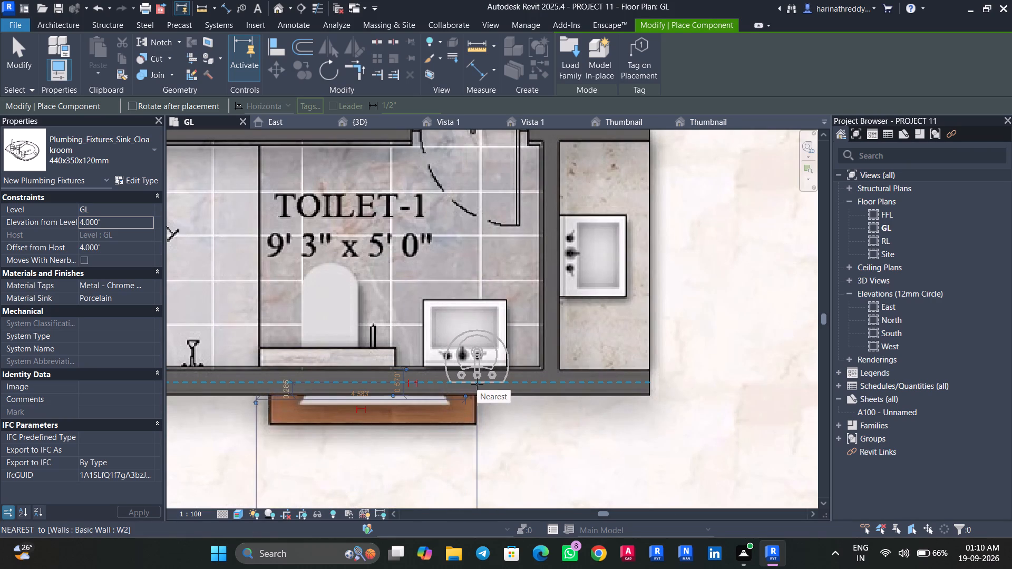
pyautogui.scroll(-13, 488, 416)
pyautogui.press('Escape')
pyautogui.press('Escape')
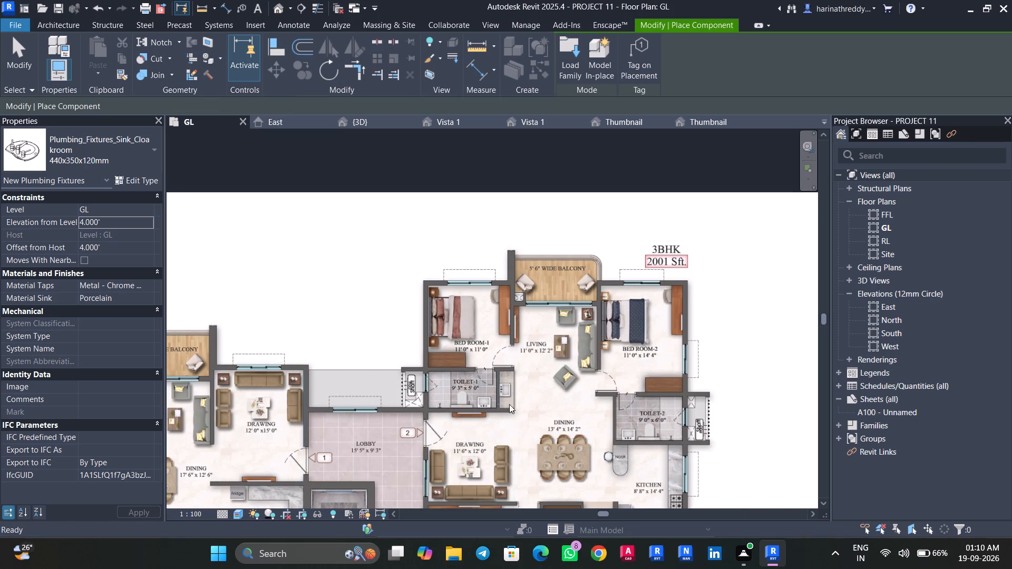
pyautogui.press('Escape')
# Place a rotated 440x350x120mm cloakroom sink over the pictured wash basin on the counter just outside TOILET-1, facing the dining area.
pyautogui.scroll(8, 505, 389)
pyautogui.write('cm')
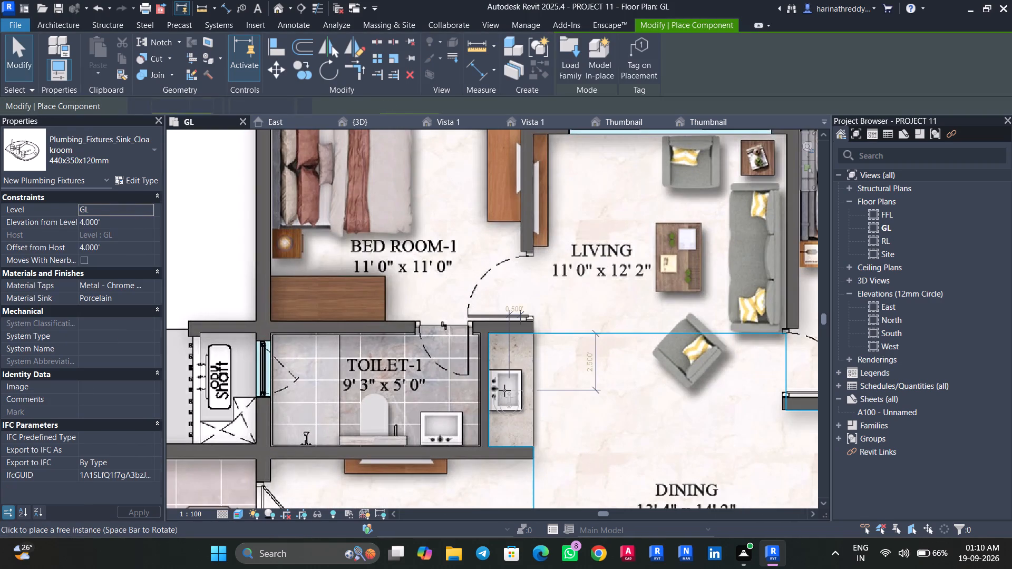
pyautogui.press('space')
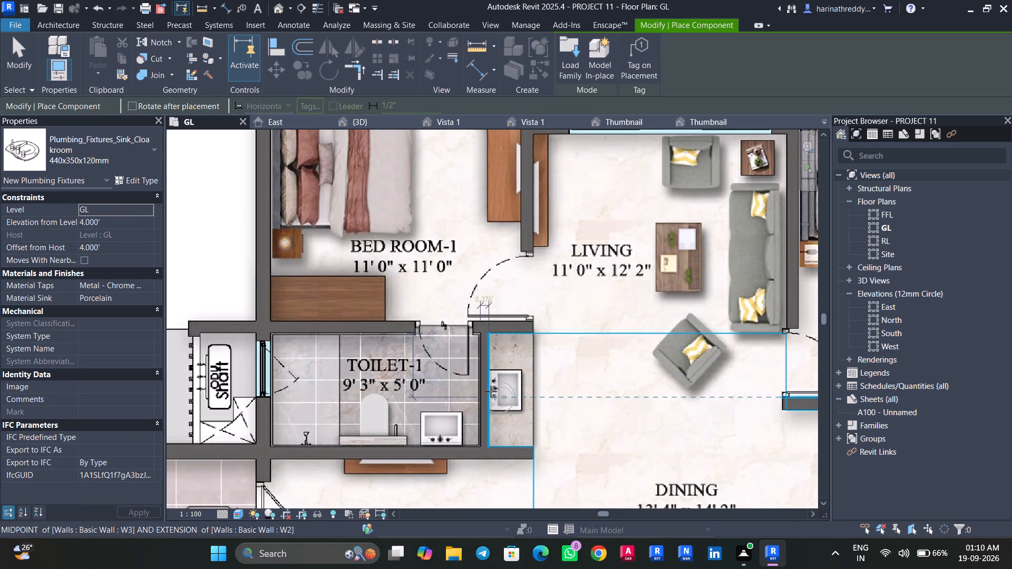
pyautogui.click(491, 391)
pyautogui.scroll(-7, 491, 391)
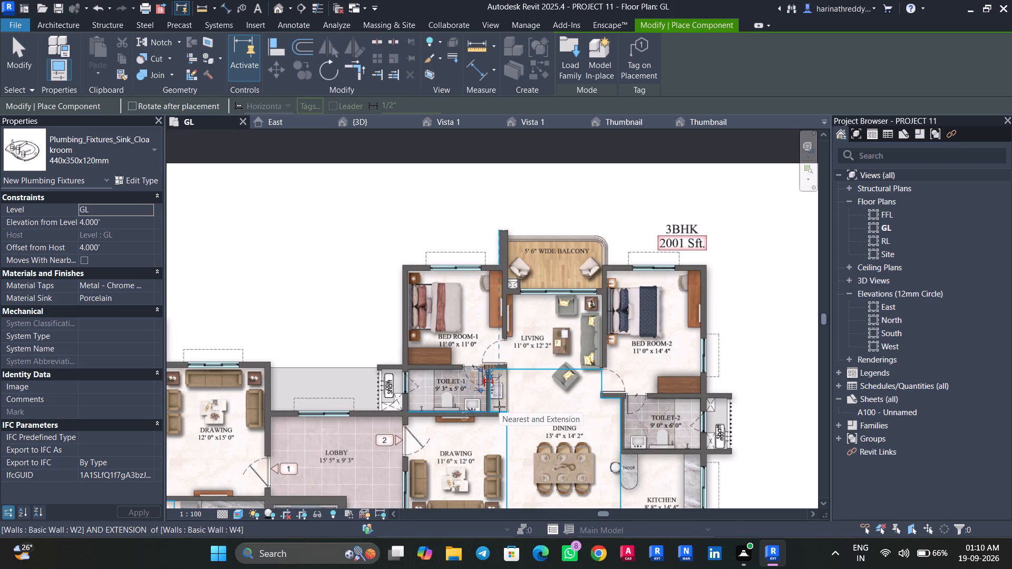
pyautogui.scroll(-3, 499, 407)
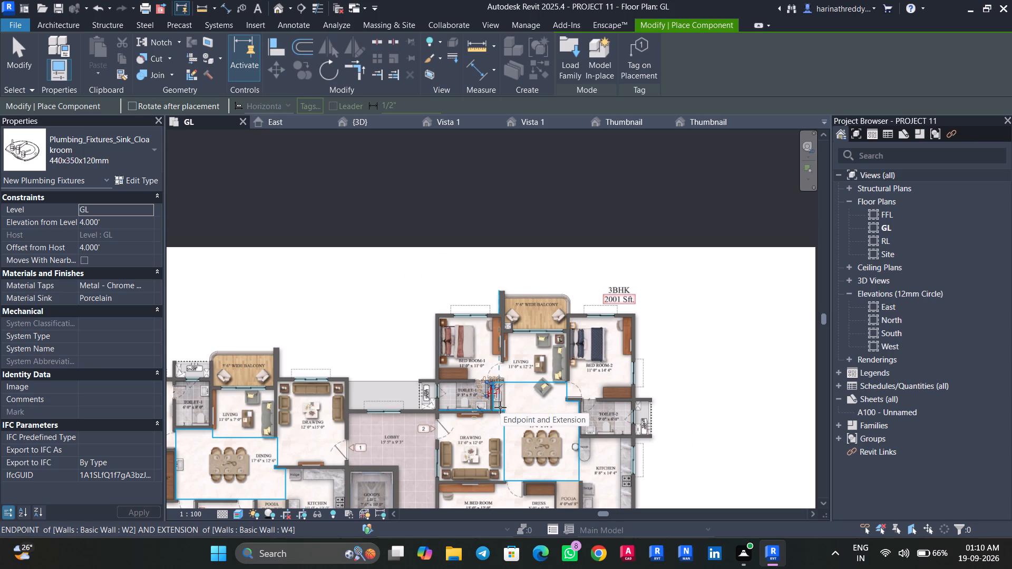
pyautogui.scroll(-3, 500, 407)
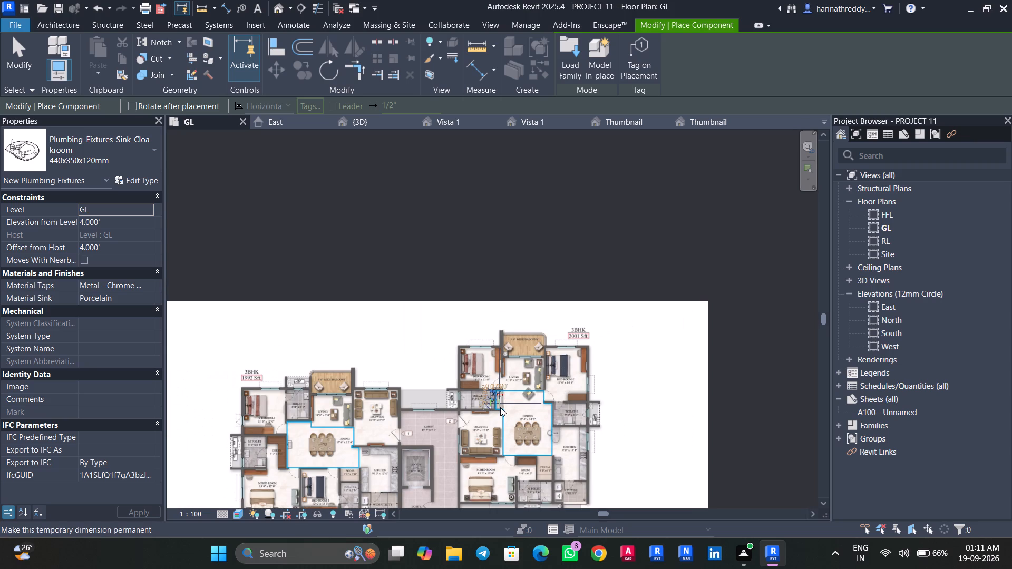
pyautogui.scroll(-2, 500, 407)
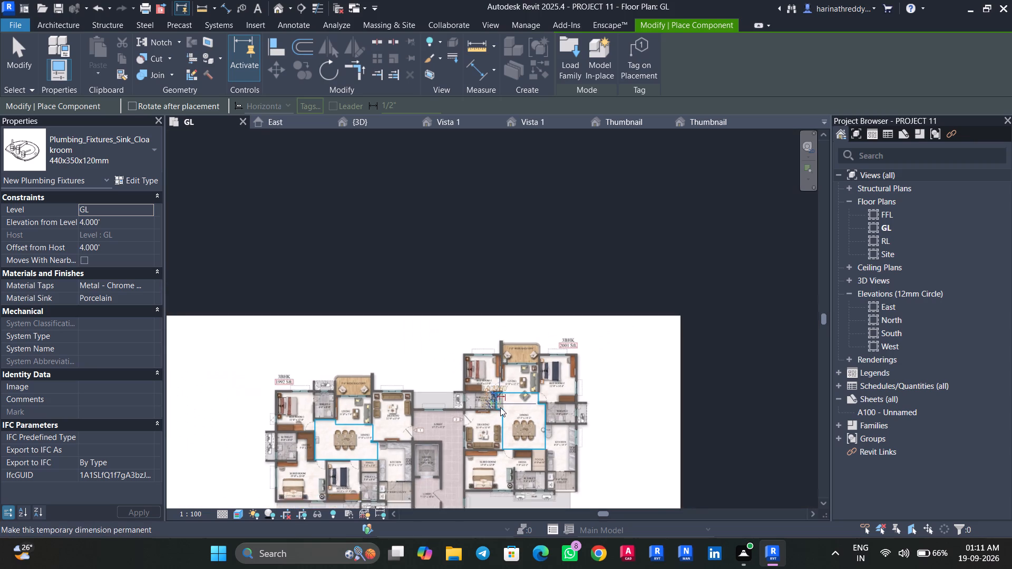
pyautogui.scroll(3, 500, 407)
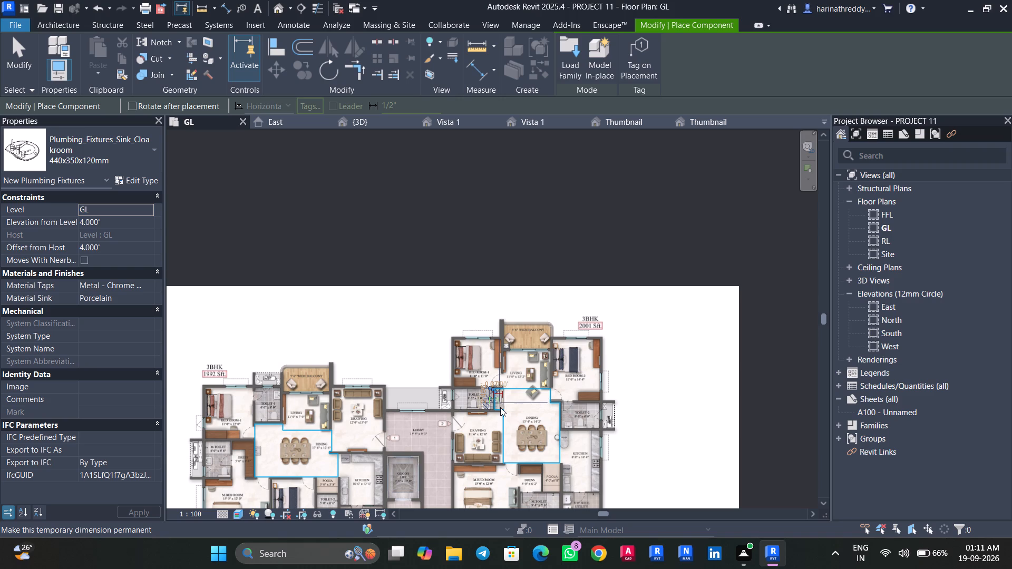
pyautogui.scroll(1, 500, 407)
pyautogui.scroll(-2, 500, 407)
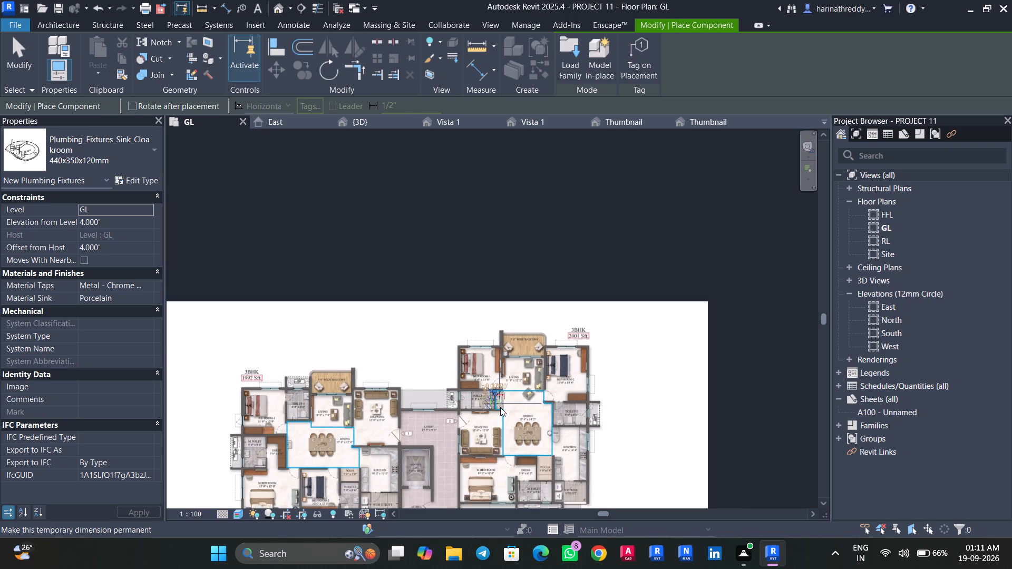
# Place a WC_-_Disabled Disabled Toilet Arrangement over the pictured WC in TOILET-1, hosted on the wall shared with the drawing room.
pyautogui.scroll(2, 500, 407)
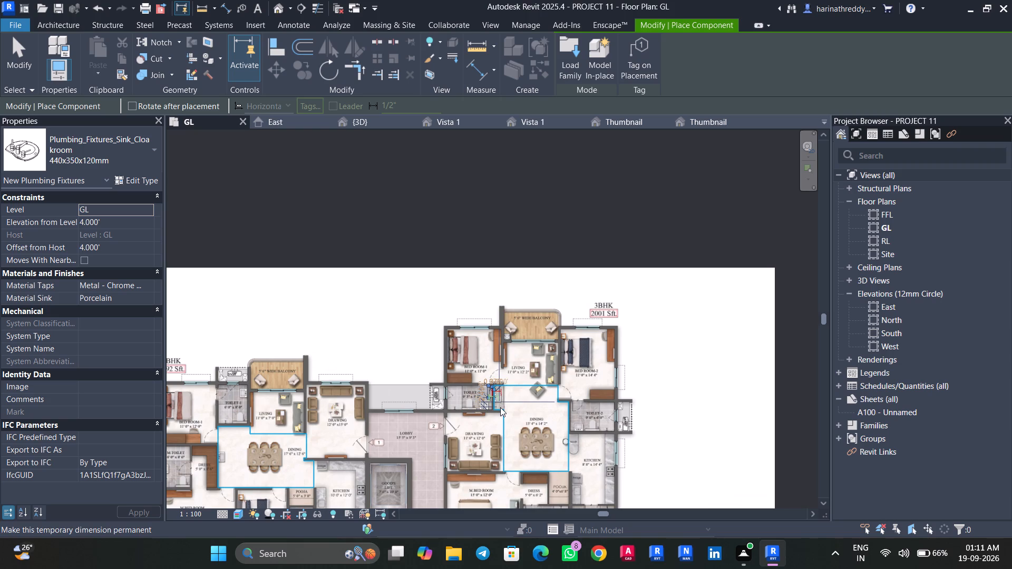
pyautogui.scroll(5, 517, 445)
pyautogui.press('Escape')
pyautogui.press('Escape')
pyautogui.press('Escape')
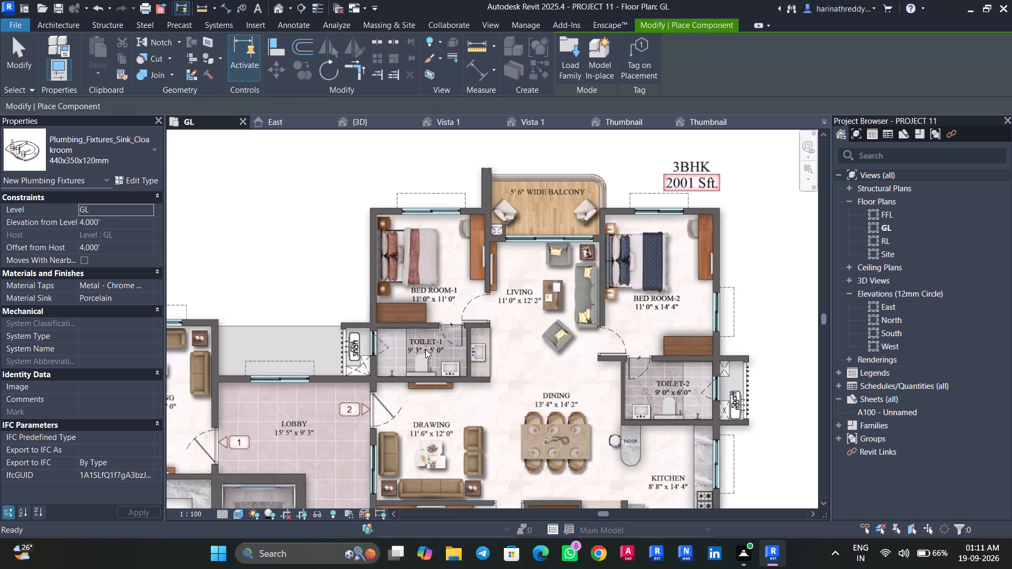
pyautogui.press('Escape')
pyautogui.write('cm')
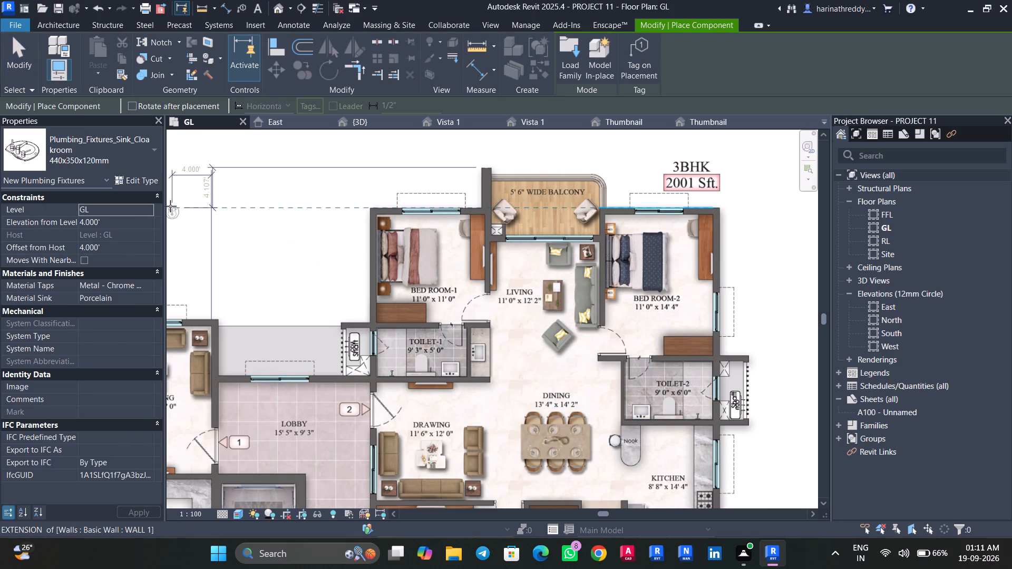
pyautogui.click(102, 158)
pyautogui.scroll(-12, 140, 311)
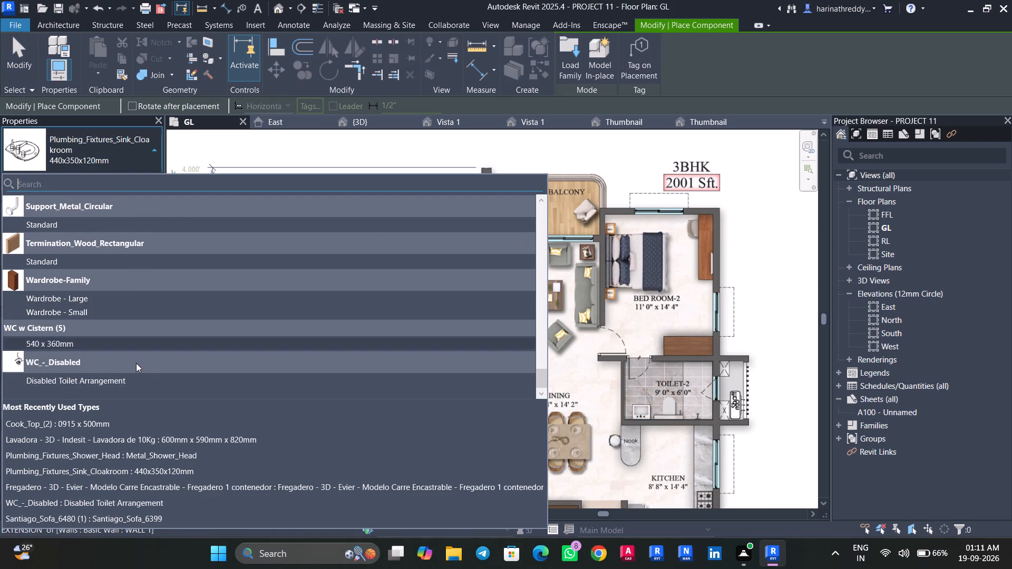
pyautogui.click(139, 378)
pyautogui.scroll(10, 423, 386)
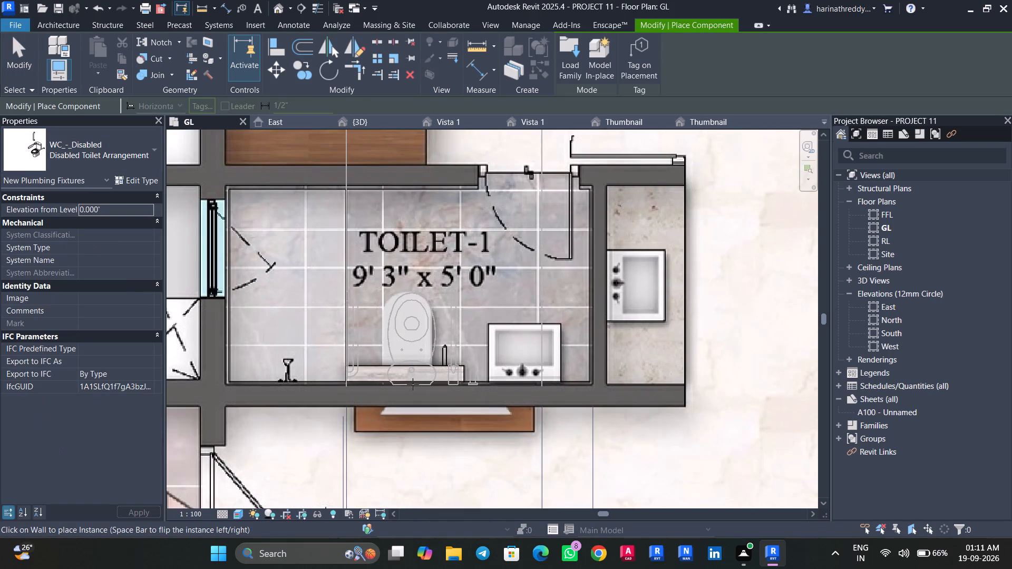
pyautogui.click(410, 388)
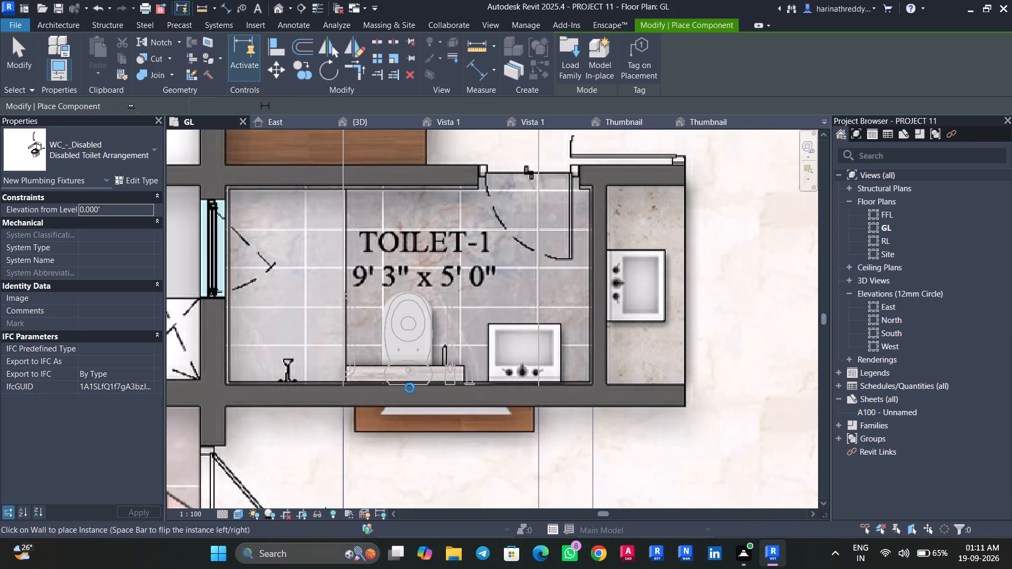
pyautogui.scroll(-6, 410, 388)
pyautogui.press('Escape')
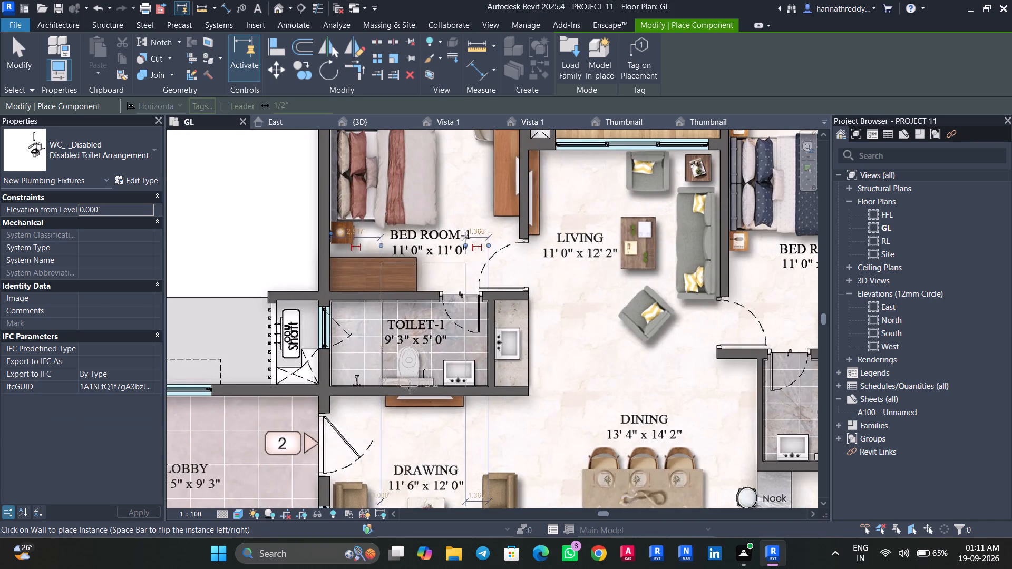
pyautogui.press('Escape')
# Place a Plumbing_Fixtures_Shower_Head Metal_Shower_Head at 4' elevation over the pictured shower in TOILET-1, against the wall shared with the drawing room.
pyautogui.press('c')
pyautogui.press('m')
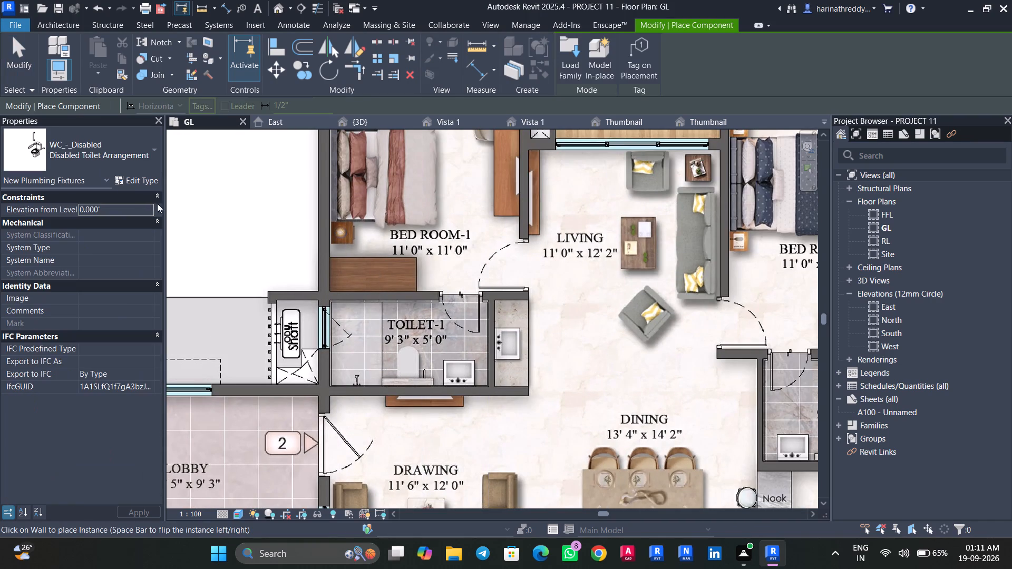
pyautogui.click(120, 152)
pyautogui.scroll(-8, 82, 364)
pyautogui.scroll(9, 82, 364)
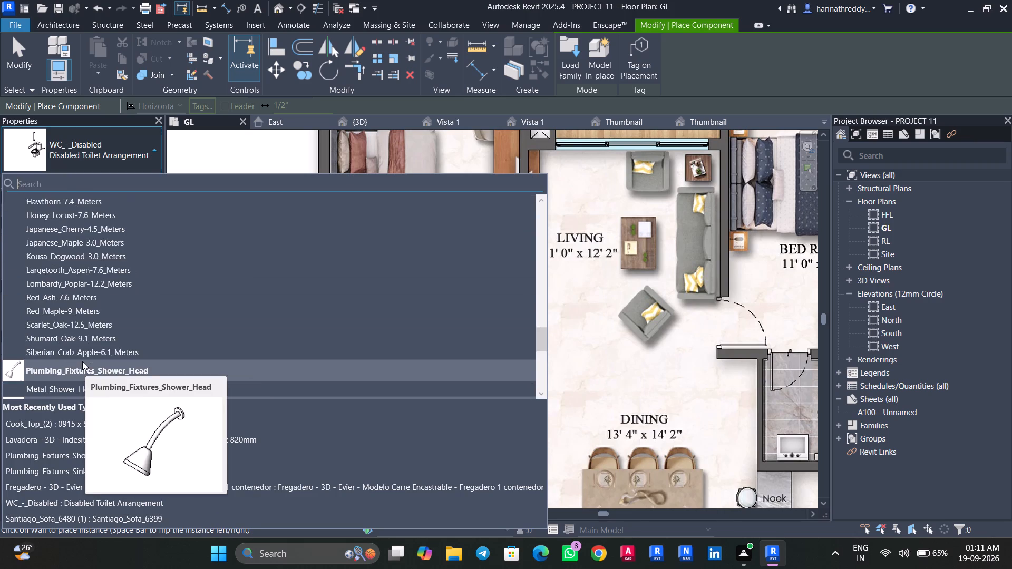
pyautogui.scroll(-1, 82, 361)
pyautogui.click(81, 347)
pyautogui.click(118, 209)
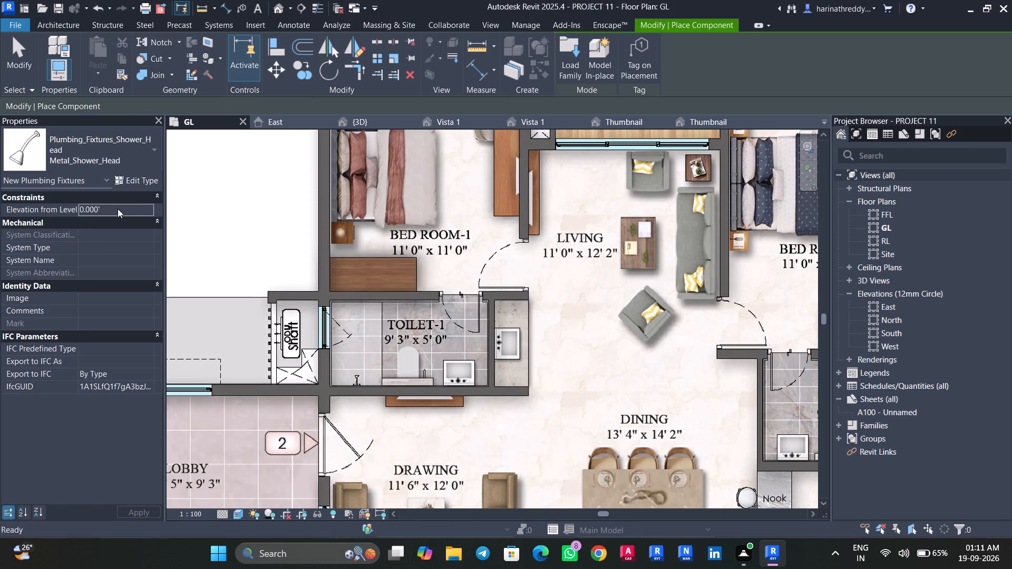
pyautogui.click(121, 222)
pyautogui.write("4'")
pyautogui.press('Return')
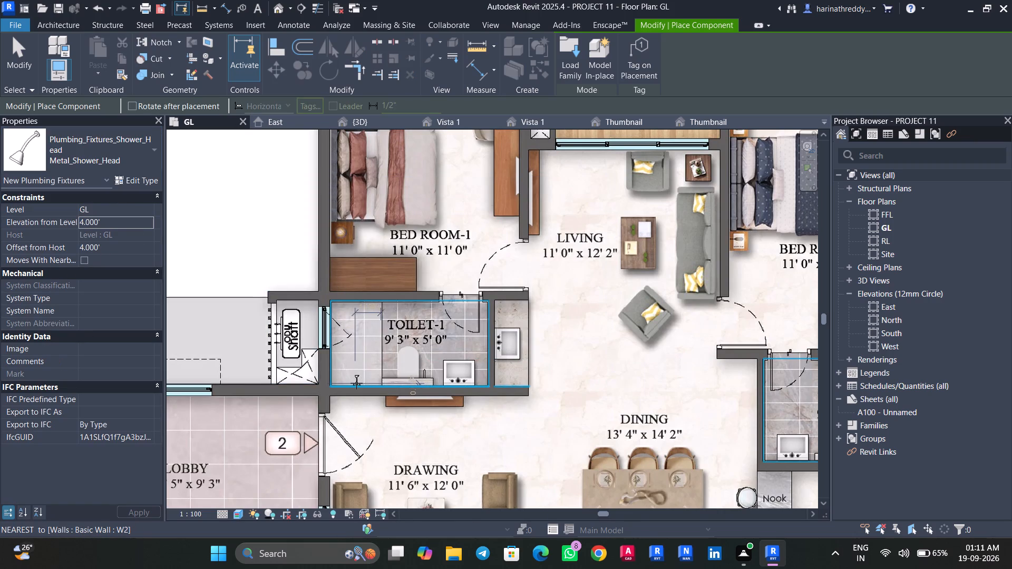
pyautogui.scroll(10, 356, 383)
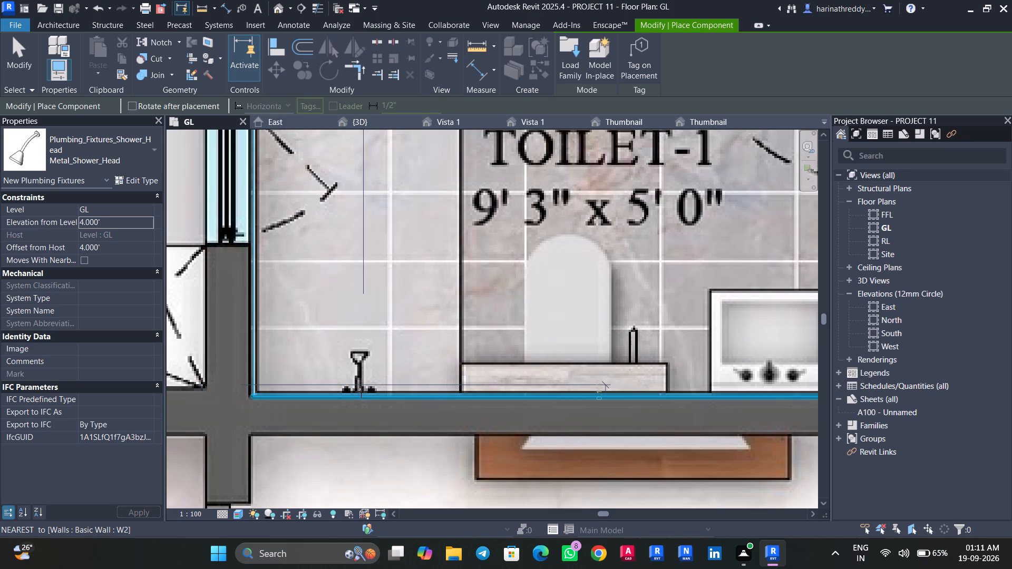
pyautogui.scroll(-2, 361, 391)
pyautogui.click(359, 391)
pyautogui.scroll(-8, 359, 391)
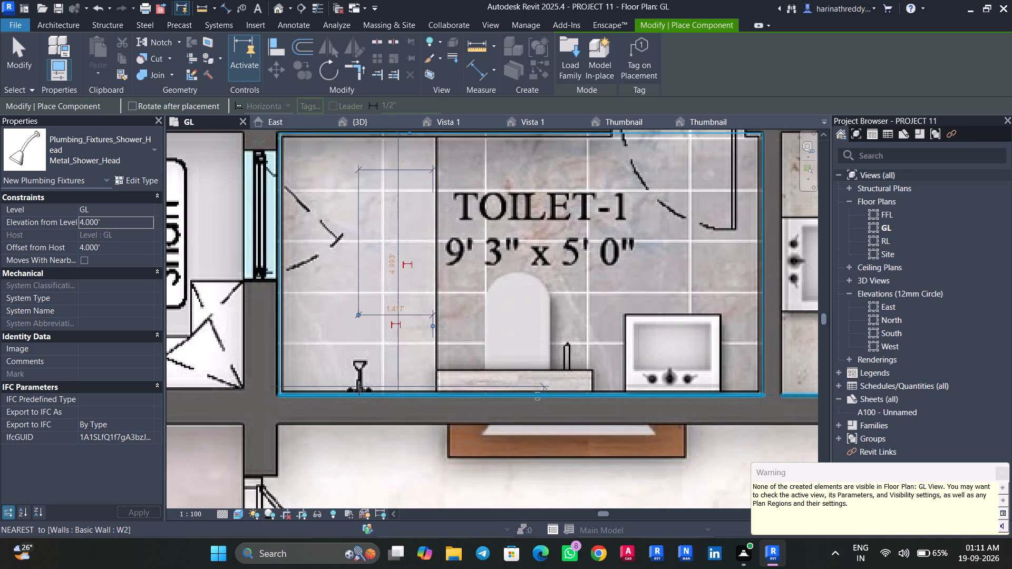
pyautogui.scroll(-18, 359, 389)
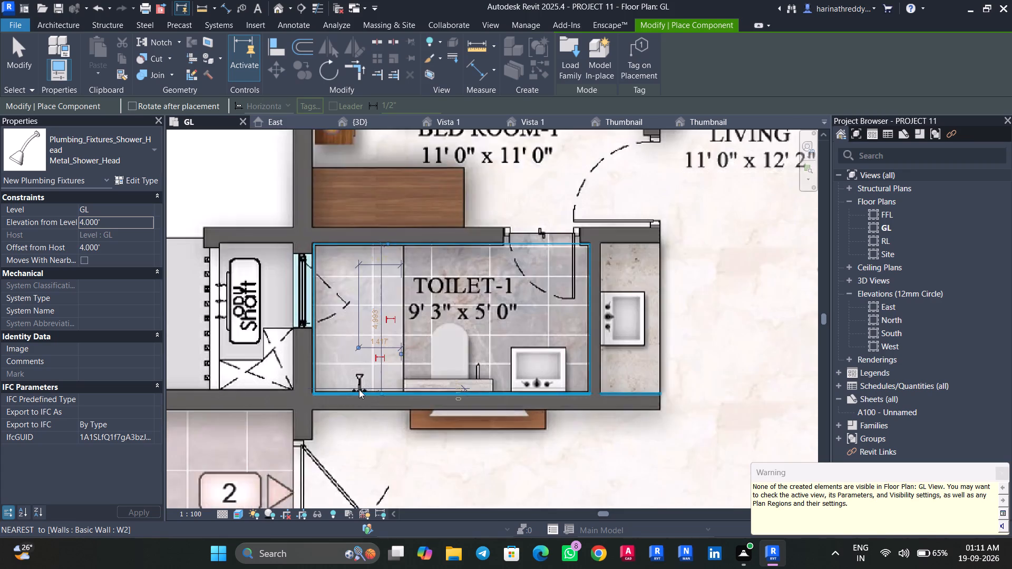
pyautogui.scroll(15, 377, 396)
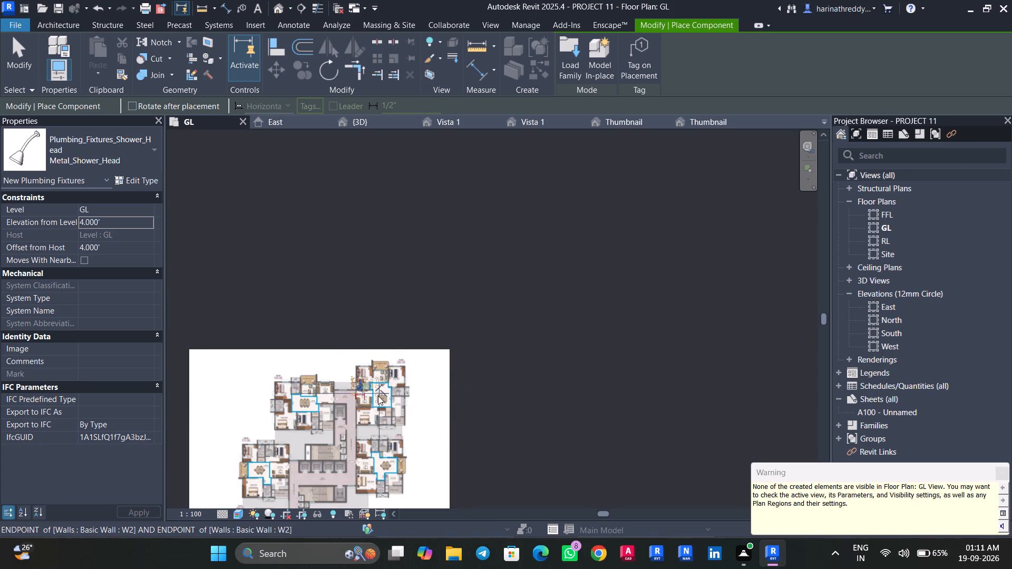
pyautogui.press('Escape')
pyautogui.press('Escape')
pyautogui.press('Escape')
# Place another Metal_Shower_Head at 4' elevation over the pictured shower in TOILET-2, against the wall shared with the kitchen.
pyautogui.scroll(3, 548, 374)
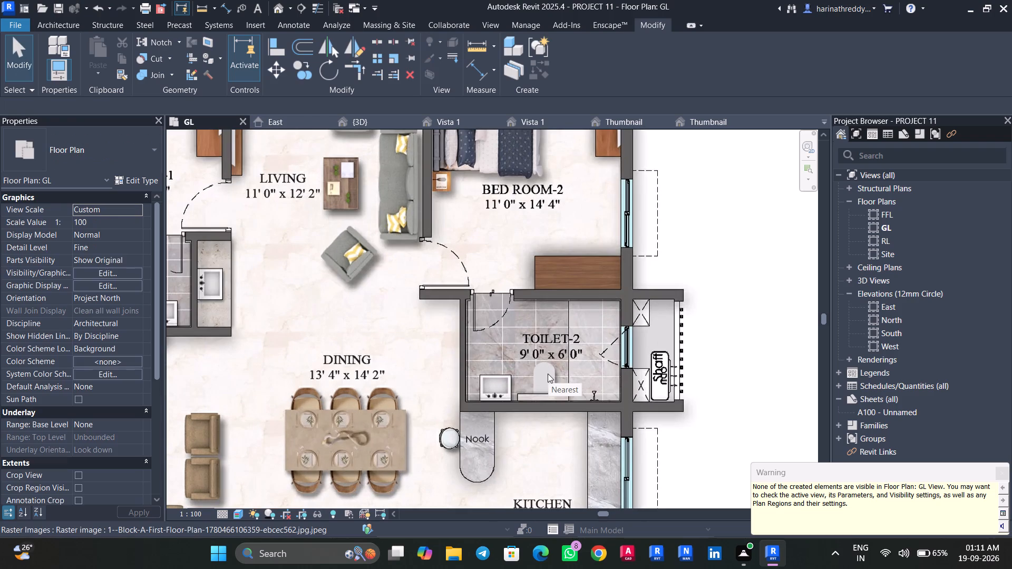
pyautogui.scroll(-3, 699, 387)
pyautogui.moveTo(728, 399); pyautogui.dragTo(725, 345, button='middle')
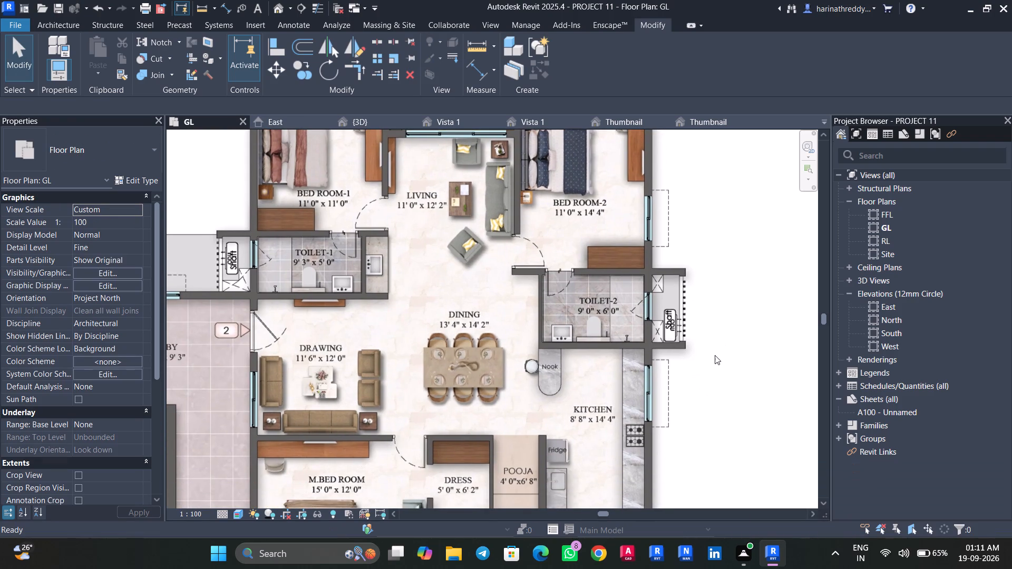
pyautogui.press('c')
pyautogui.press('m')
pyautogui.scroll(10, 600, 328)
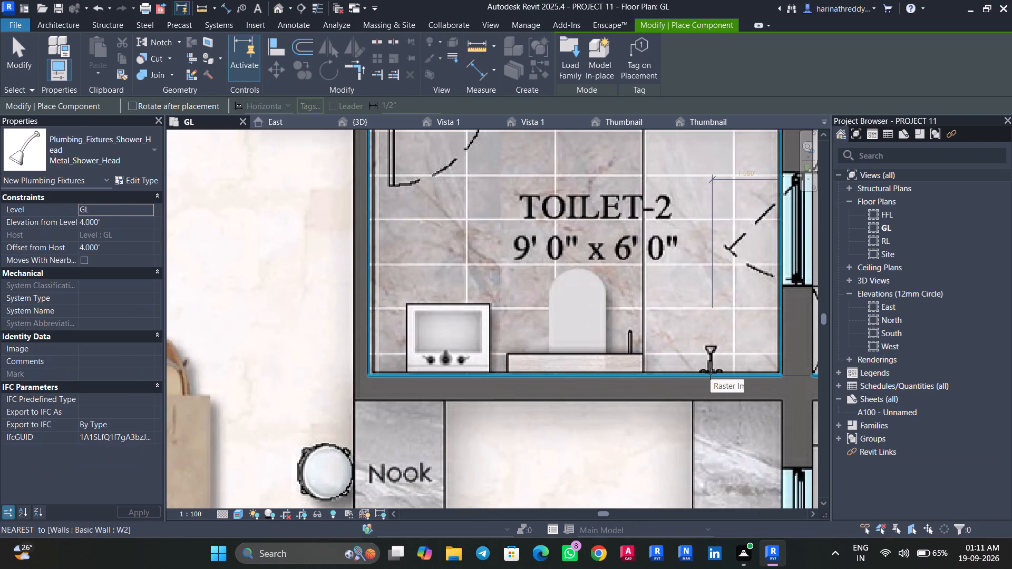
pyautogui.click(711, 374)
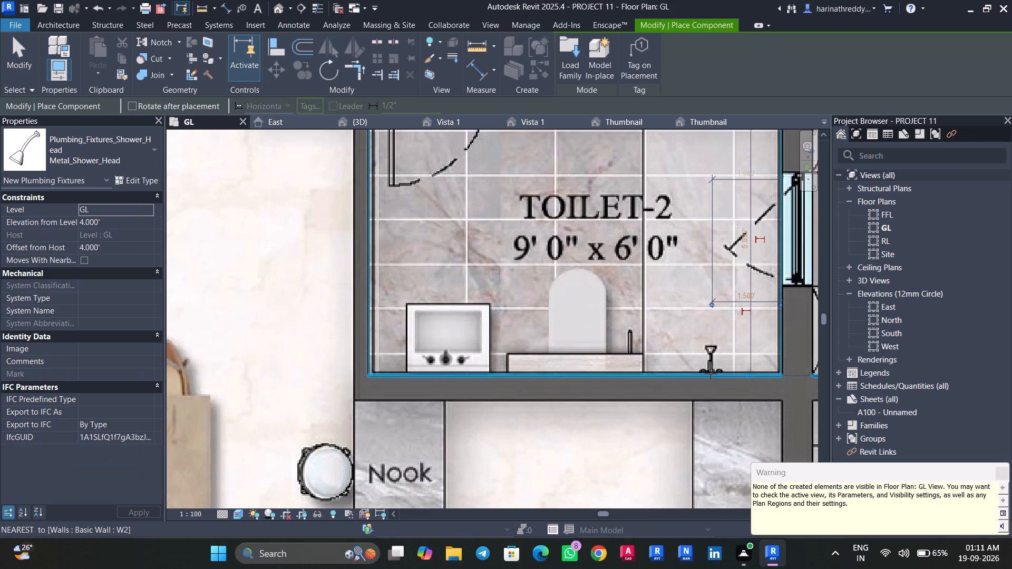
pyautogui.press('Escape')
pyautogui.press('Escape')
pyautogui.press('Tab')
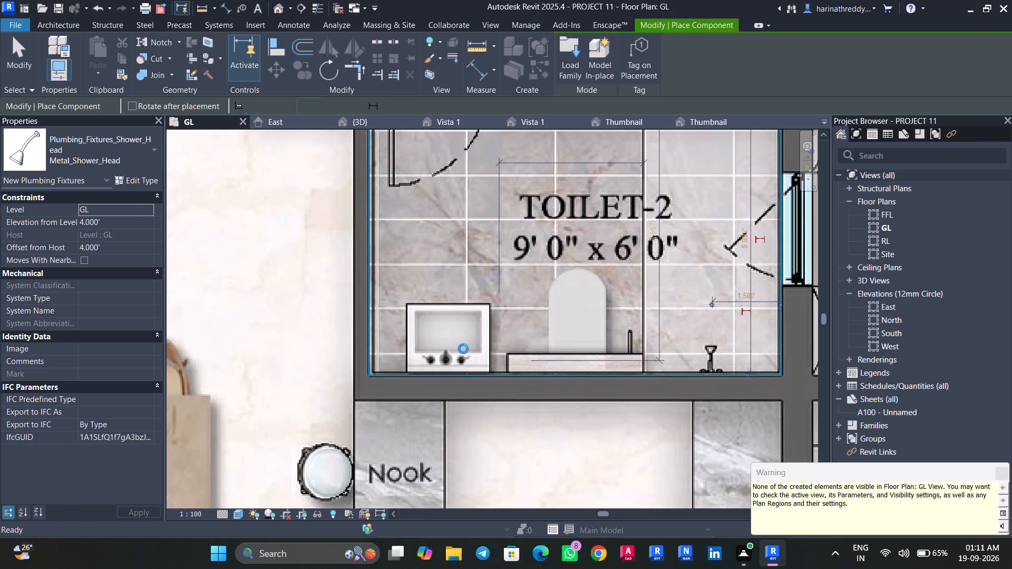
pyautogui.scroll(-1, 463, 349)
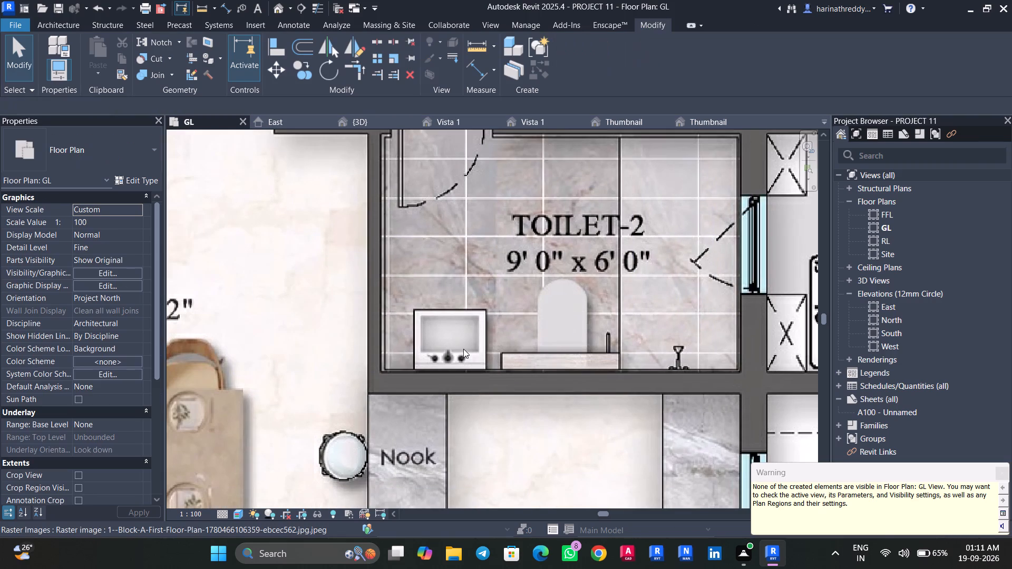
pyautogui.press('Tab')
pyautogui.scroll(-5, 463, 349)
pyautogui.press('Escape')
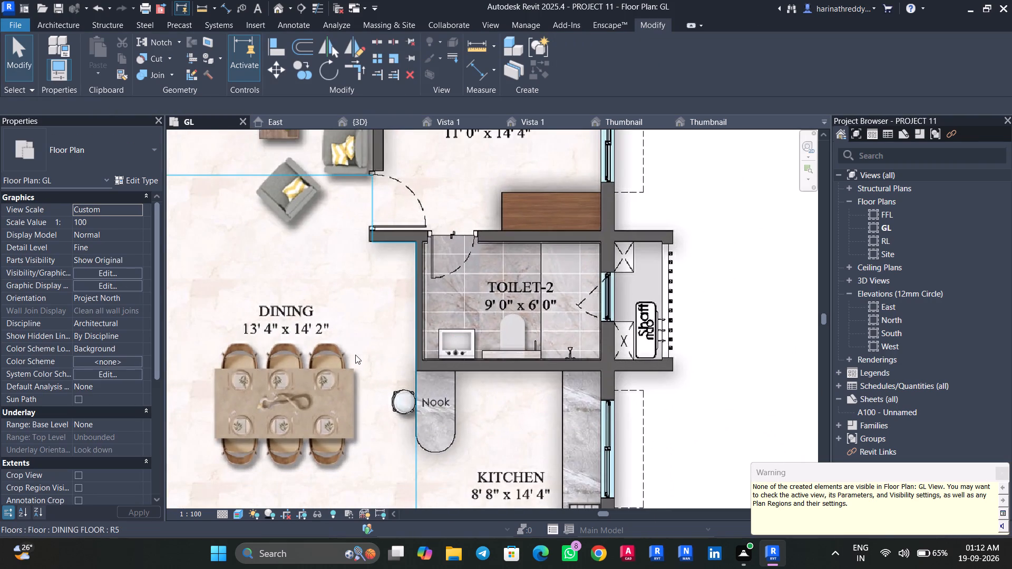
# Place a 440x350x120mm Plumbing_Fixtures_Sink_Cloakroom at 4' elevation over the pictured TOILET-2 basin, rotated with its taps against the Nook-side wall.
pyautogui.scroll(-7, 355, 329)
pyautogui.moveTo(352, 326); pyautogui.dragTo(471, 358, button='middle')
pyautogui.scroll(8, 343, 319)
pyautogui.press('Tab')
pyautogui.scroll(-6, 407, 355)
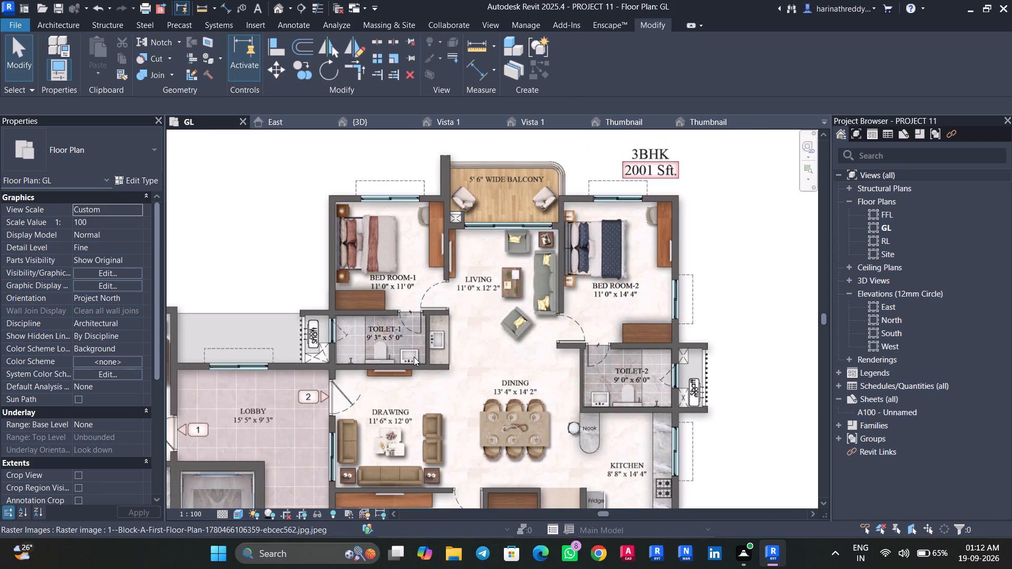
pyautogui.scroll(4, 614, 404)
pyautogui.press('c')
pyautogui.press('m')
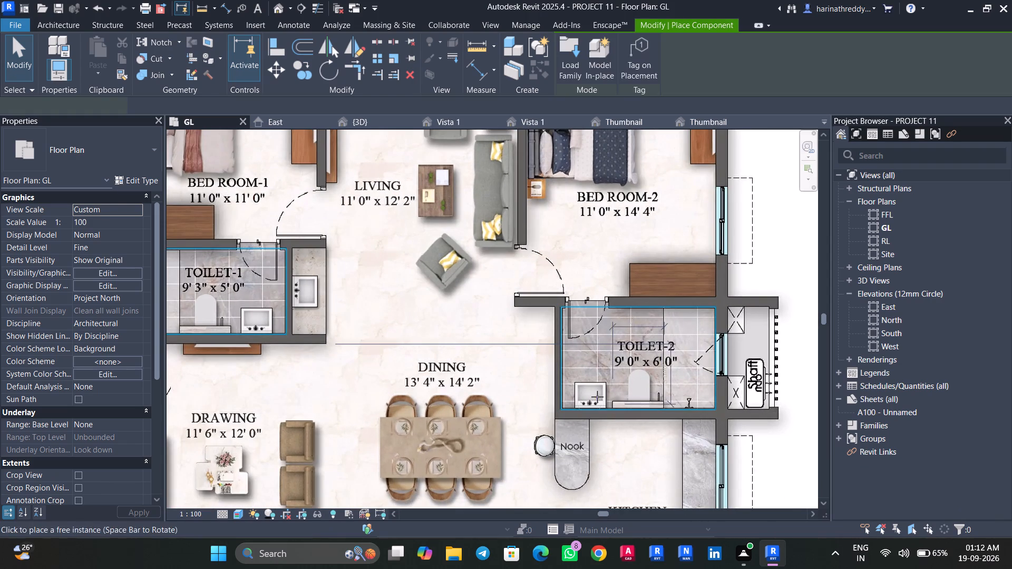
pyautogui.click(139, 152)
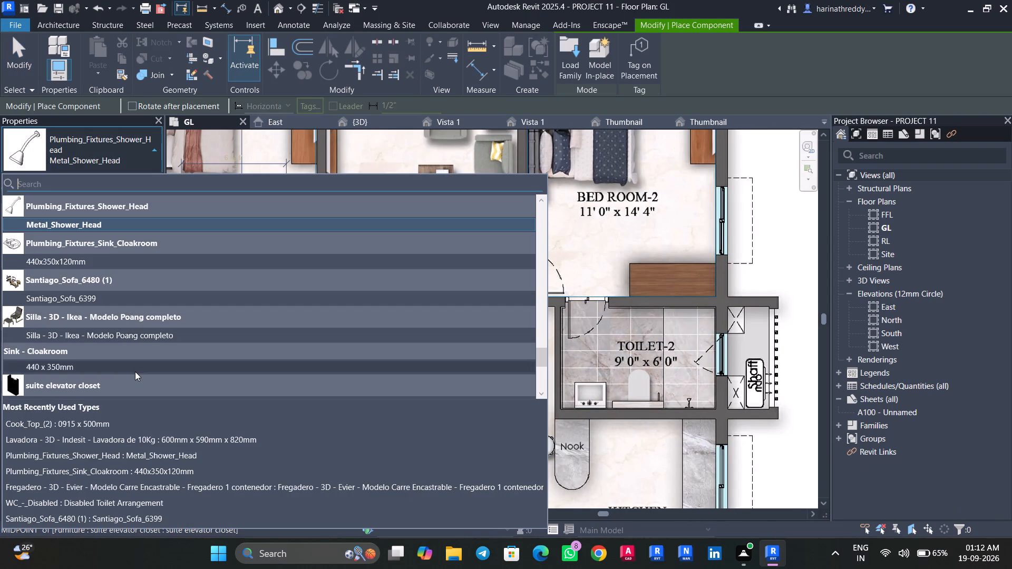
pyautogui.scroll(-9, 119, 385)
pyautogui.scroll(6, 105, 374)
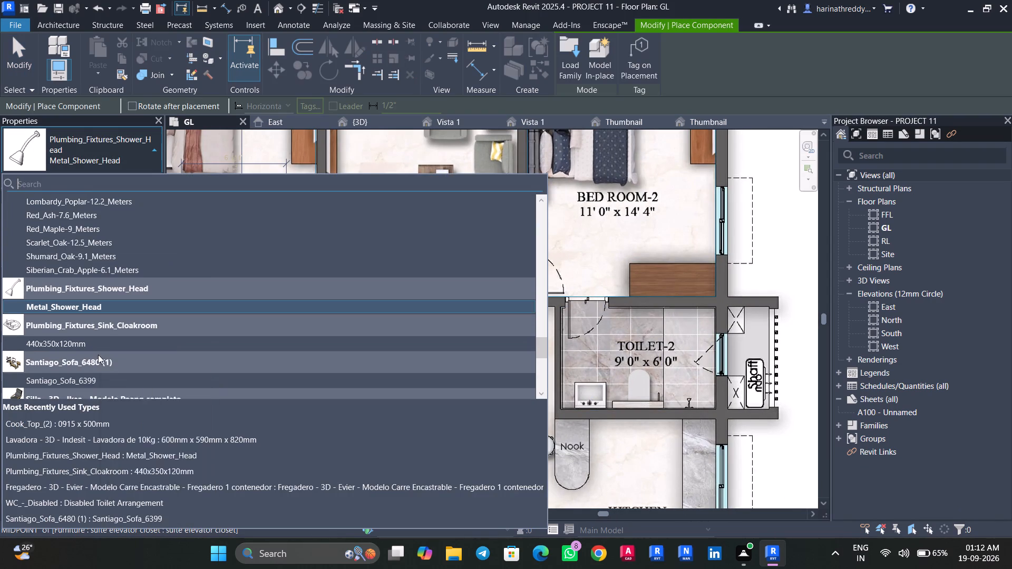
pyautogui.click(88, 346)
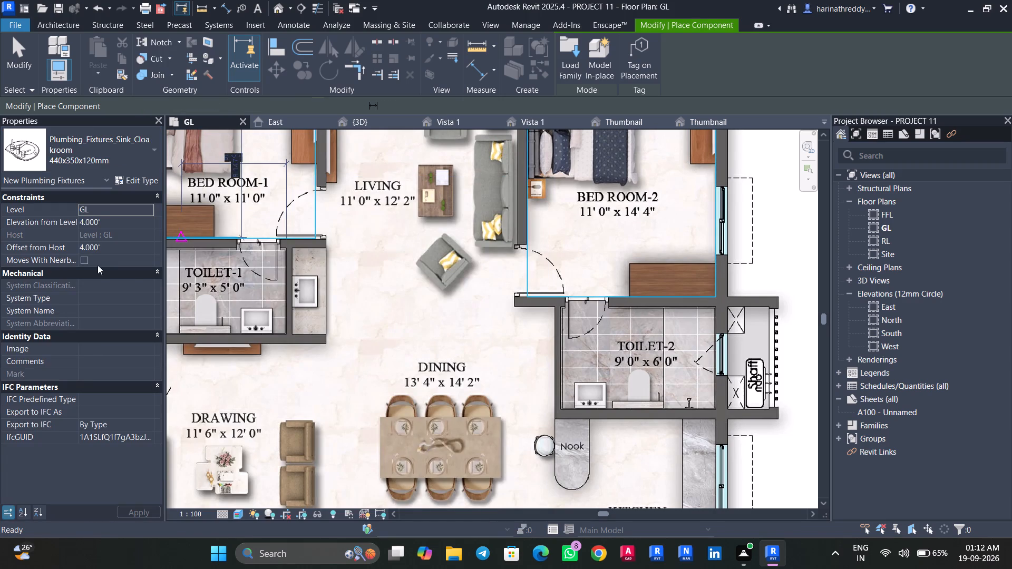
pyautogui.click(116, 219)
pyautogui.press('4')
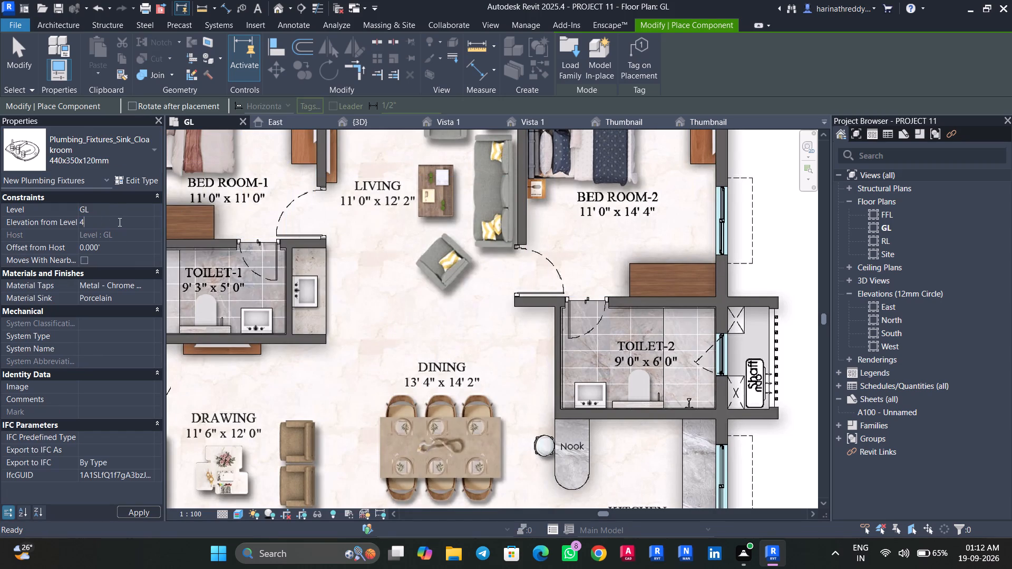
pyautogui.press("'")
pyautogui.press('Return')
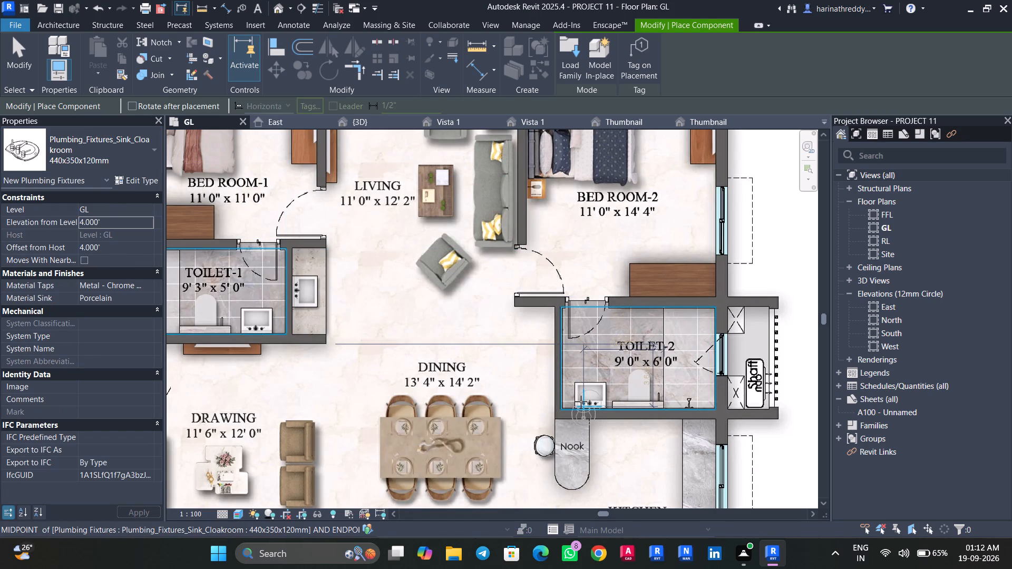
pyautogui.press('space')
pyautogui.press('space')
pyautogui.press('space')
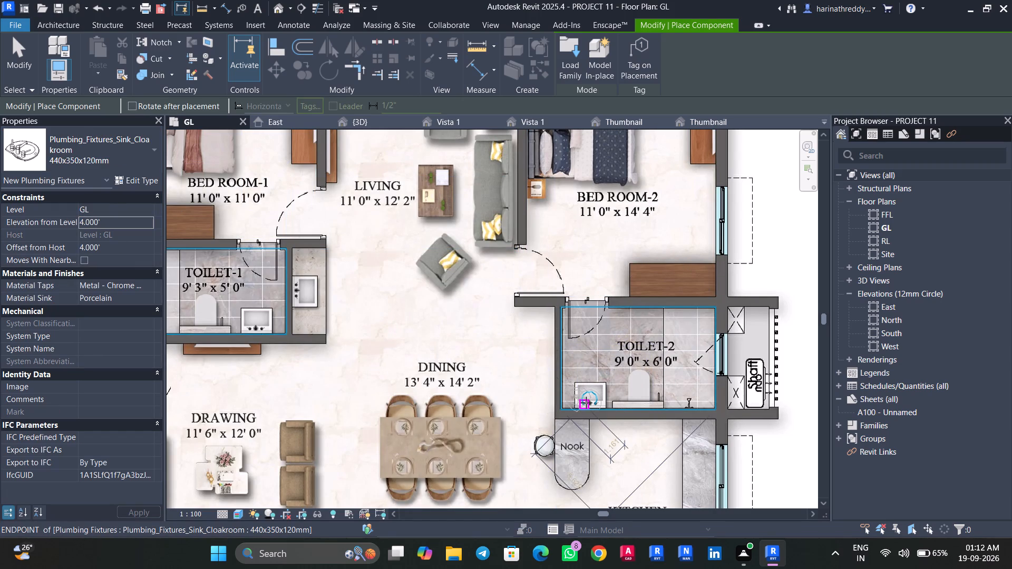
pyautogui.scroll(10, 587, 403)
pyautogui.press('space')
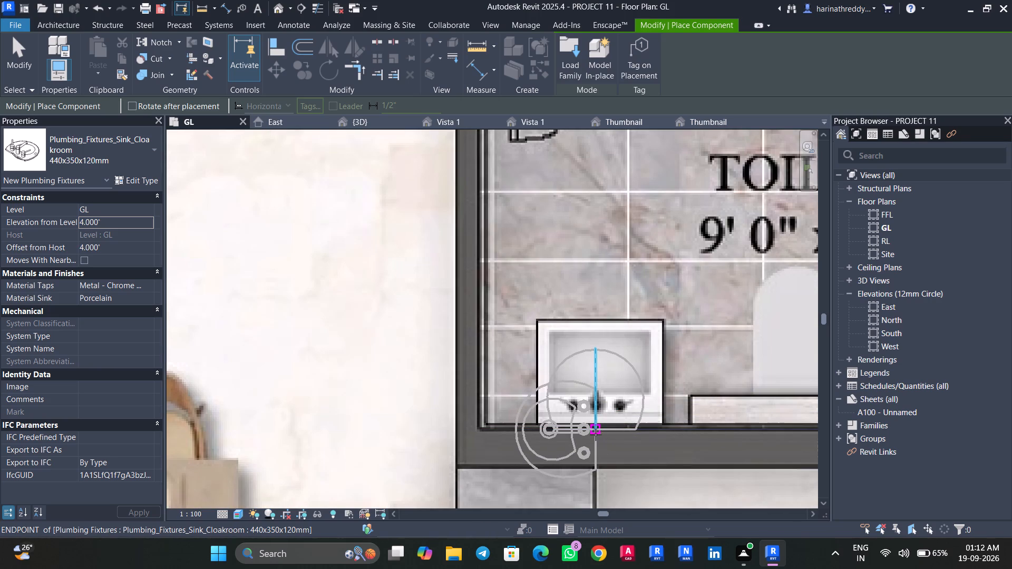
pyautogui.press('space')
pyautogui.press('space')
pyautogui.press('space')
pyautogui.press('space')
pyautogui.press('space')
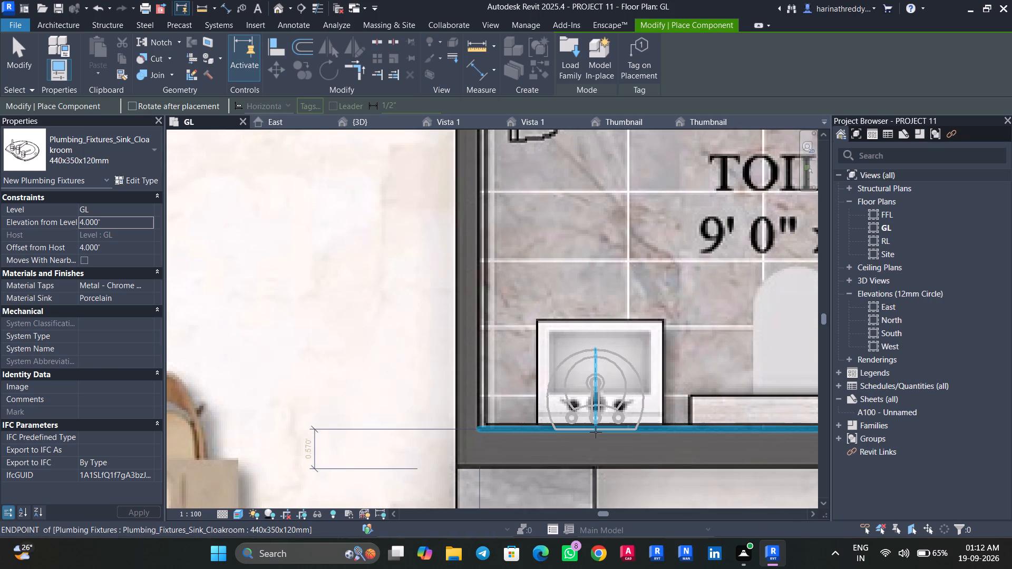
pyautogui.click(596, 432)
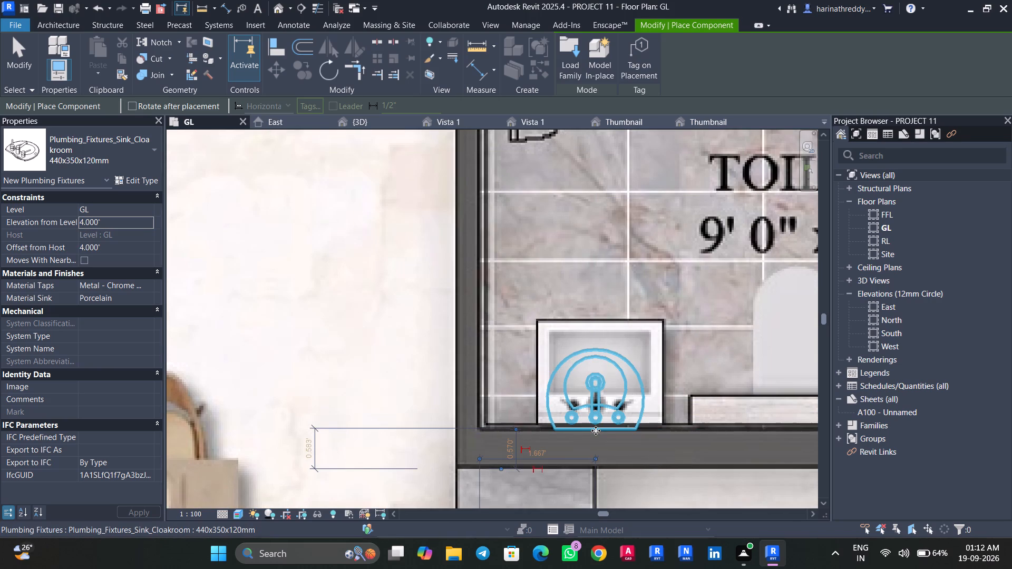
pyautogui.press('Escape')
pyautogui.press('Escape')
pyautogui.press('Escape')
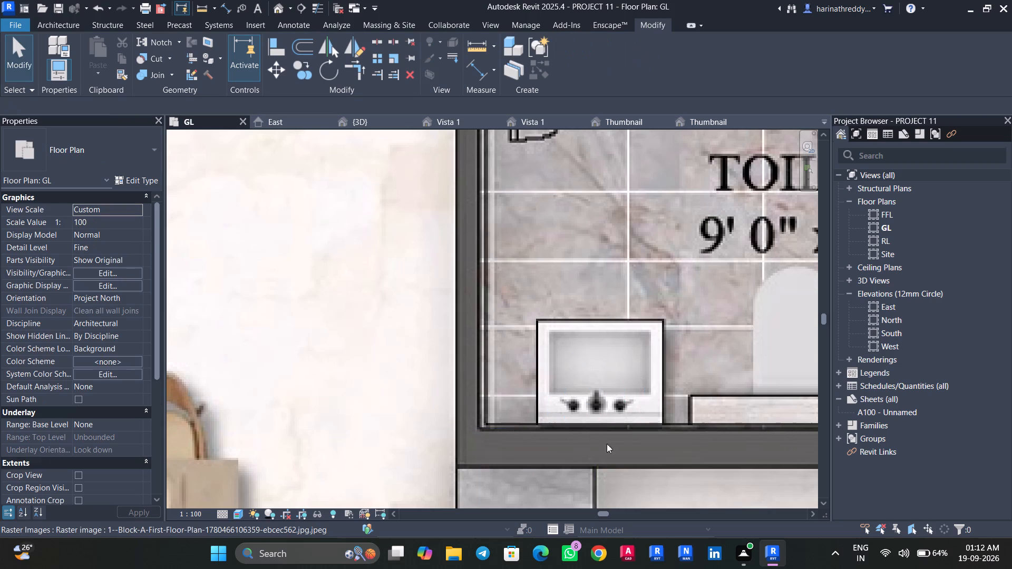
pyautogui.scroll(-8, 641, 444)
pyautogui.moveTo(680, 428); pyautogui.dragTo(584, 397, button='middle')
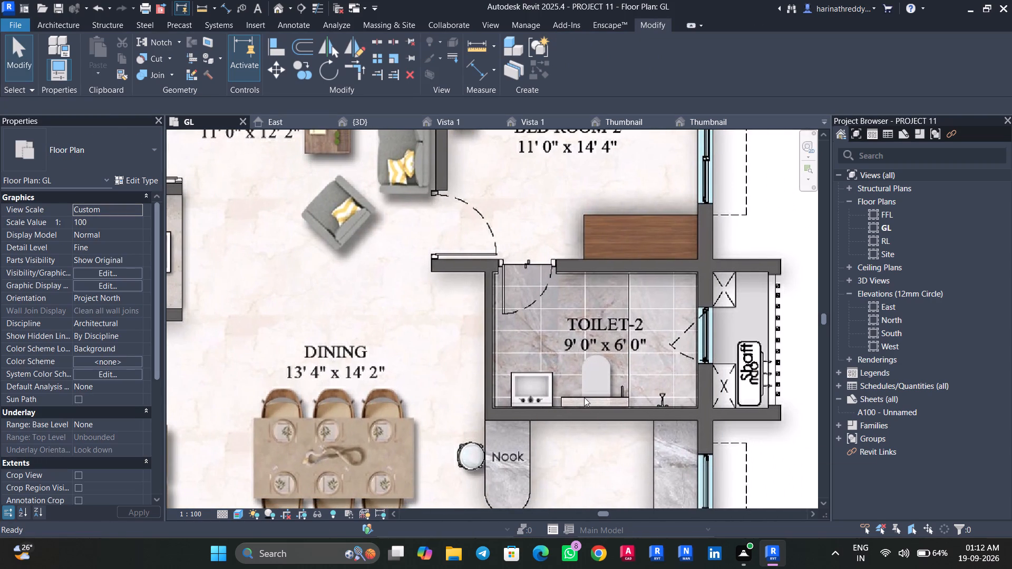
# Place a WC_-_Disabled Disabled Toilet Arrangement over the pictured WC in TOILET-2, hosted on the wall on the Nook side.
pyautogui.press('Tab')
pyautogui.press('Tab')
pyautogui.write('cm')
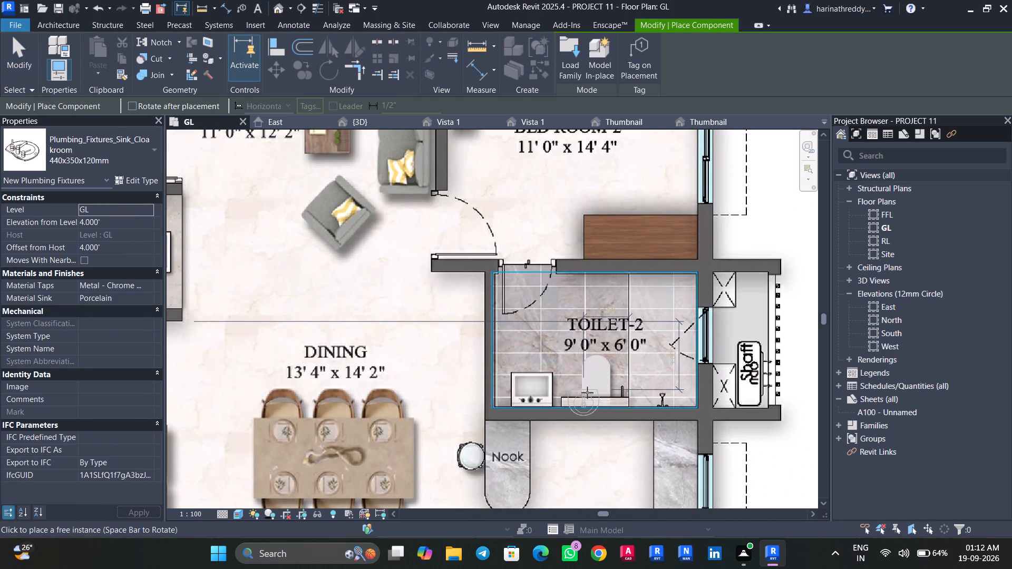
pyautogui.click(69, 161)
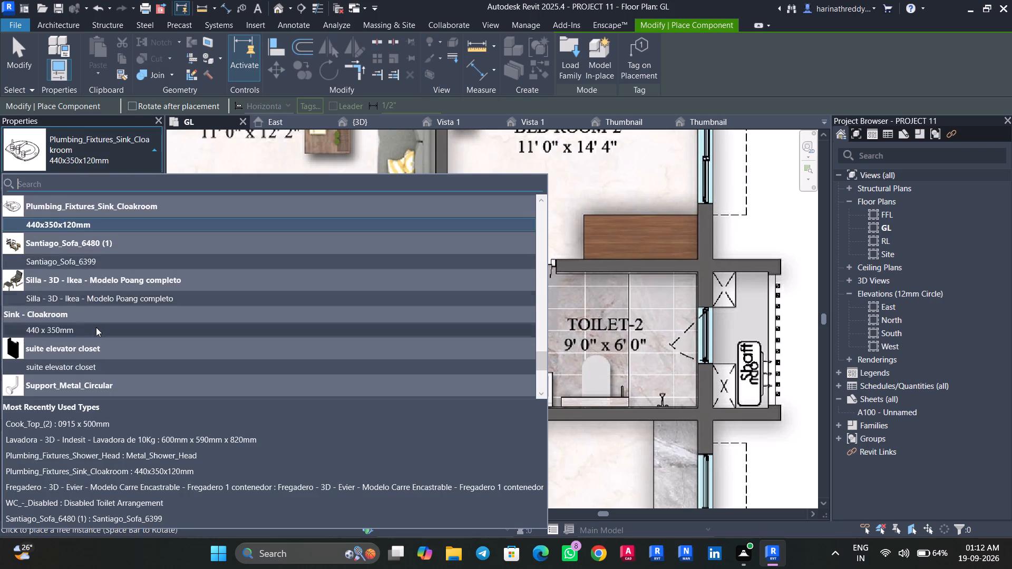
pyautogui.scroll(-9, 96, 329)
pyautogui.click(100, 380)
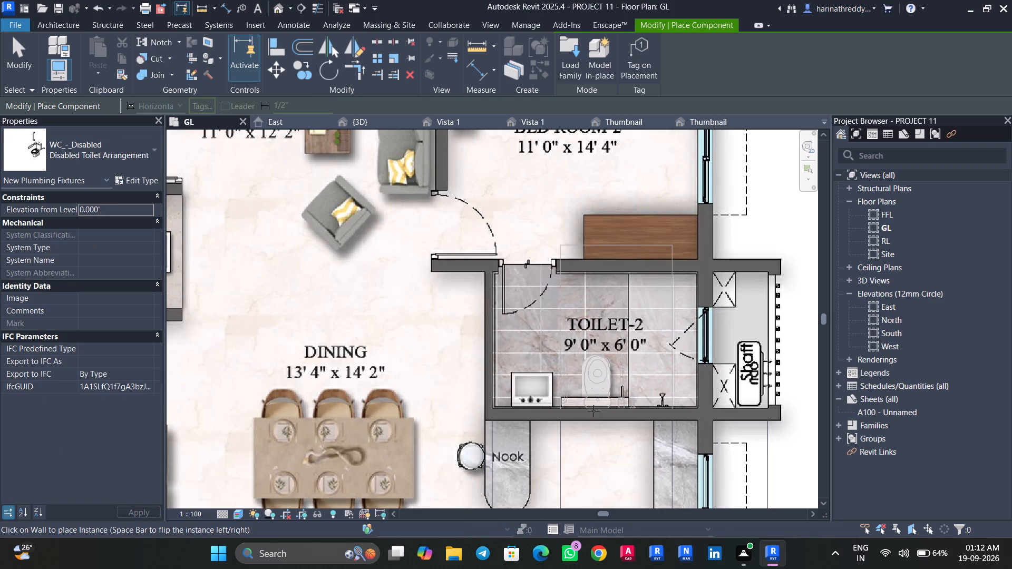
pyautogui.click(594, 411)
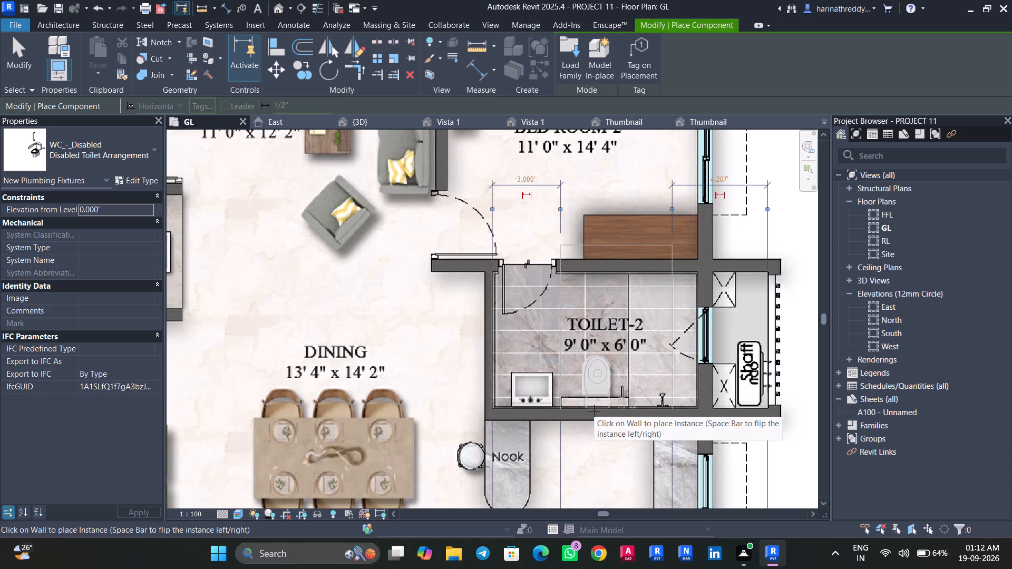
pyautogui.press('Escape')
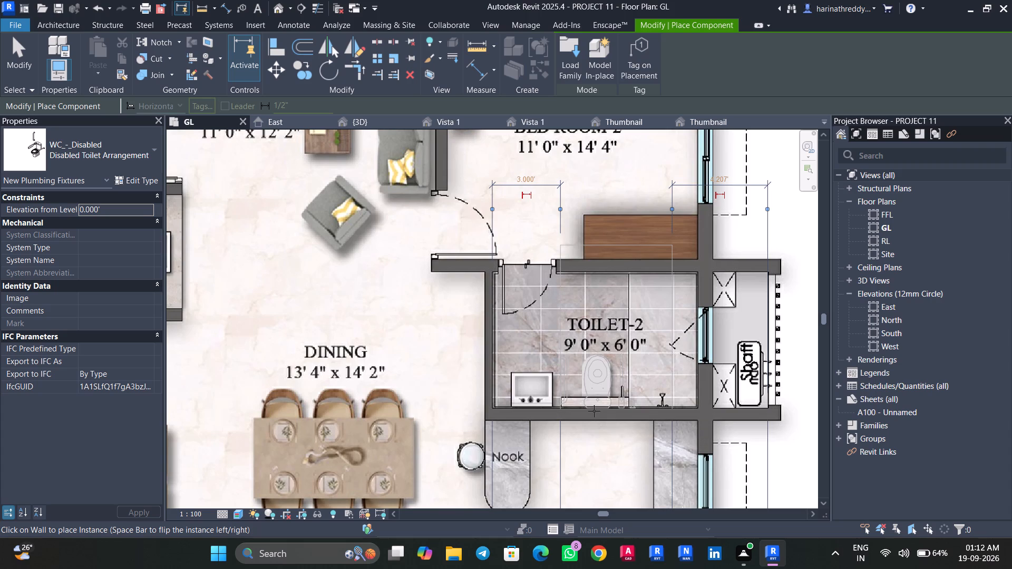
pyautogui.press('Escape')
pyautogui.press('Escape')
pyautogui.press('Escape')
pyautogui.press('Escape')
pyautogui.press('Tab')
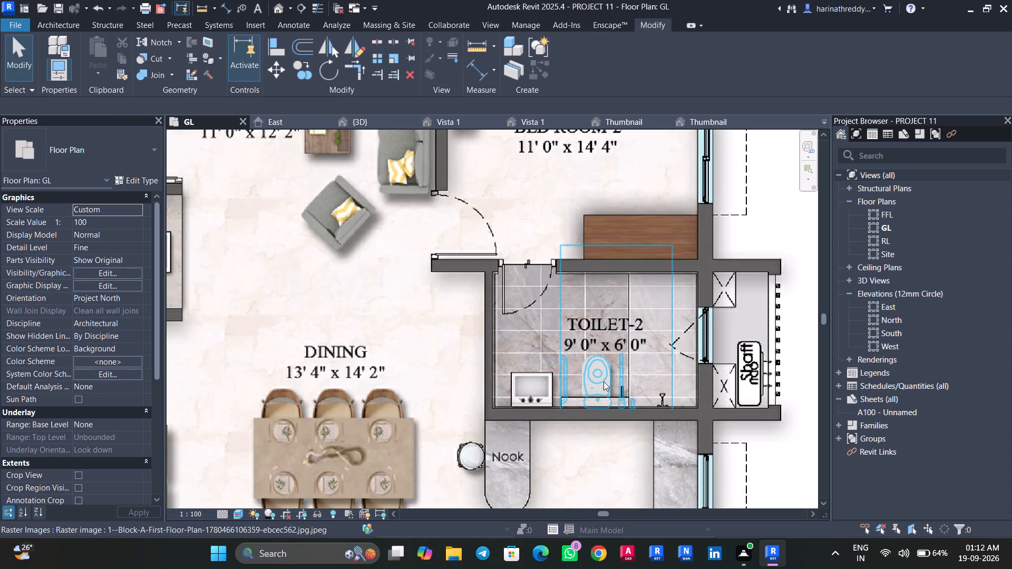
# Place another Disabled Toilet Arrangement over the pictured WC in the M.TOILET beside the utility, hosted on the windowed shaft-side wall.
pyautogui.scroll(-8, 602, 411)
pyautogui.scroll(5, 393, 330)
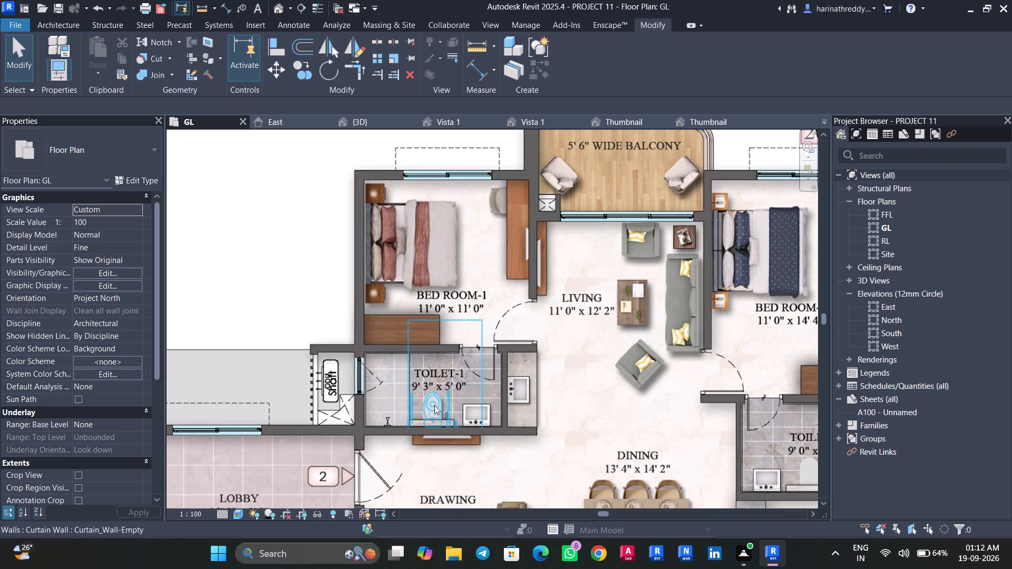
pyautogui.press('Tab')
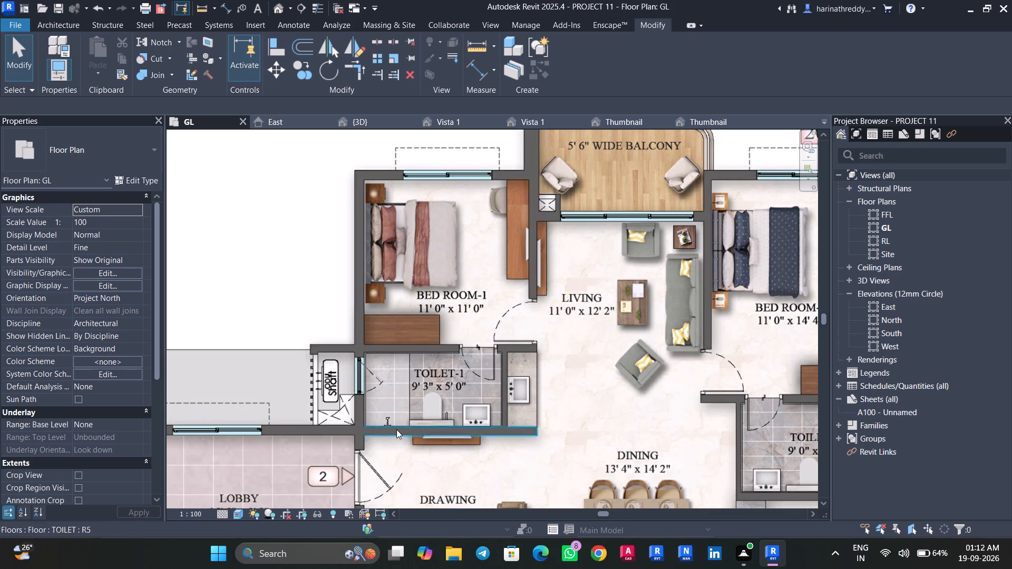
pyautogui.moveTo(639, 433); pyautogui.dragTo(397, 311, button='middle')
pyautogui.scroll(4, 614, 361)
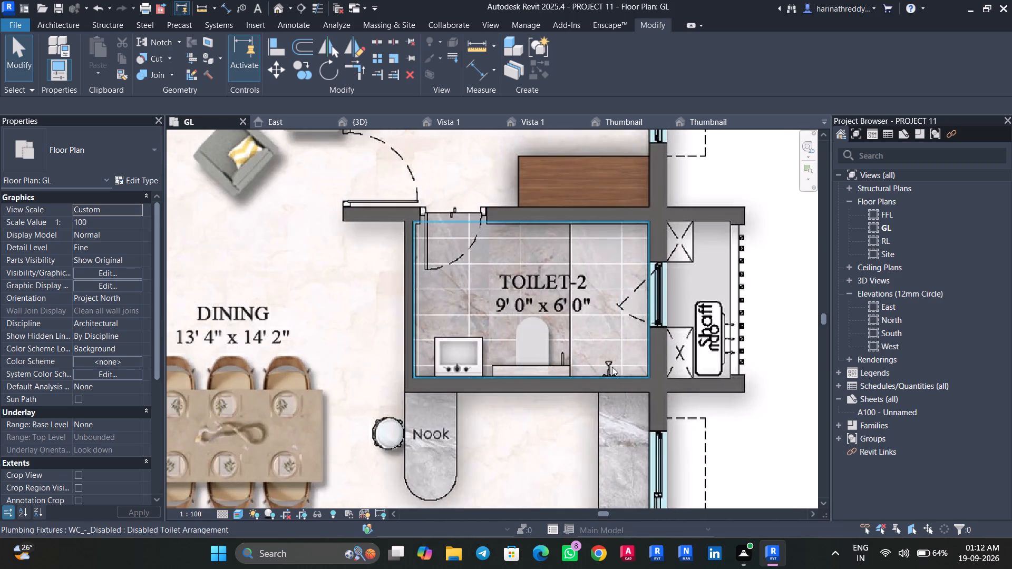
pyautogui.scroll(-9, 564, 389)
pyautogui.moveTo(554, 417); pyautogui.dragTo(583, 277, button='middle')
pyautogui.scroll(8, 522, 375)
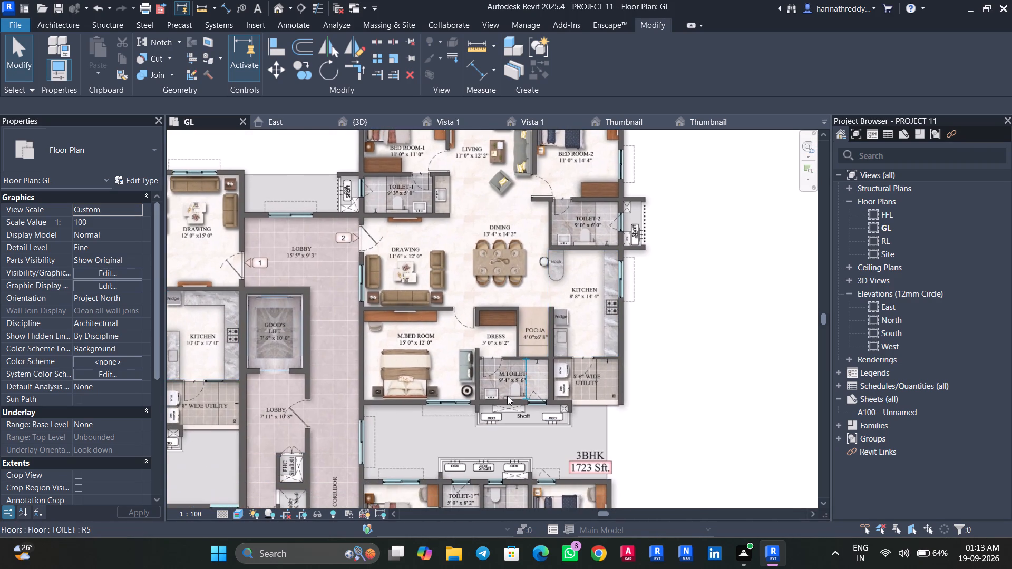
pyautogui.scroll(2, 507, 396)
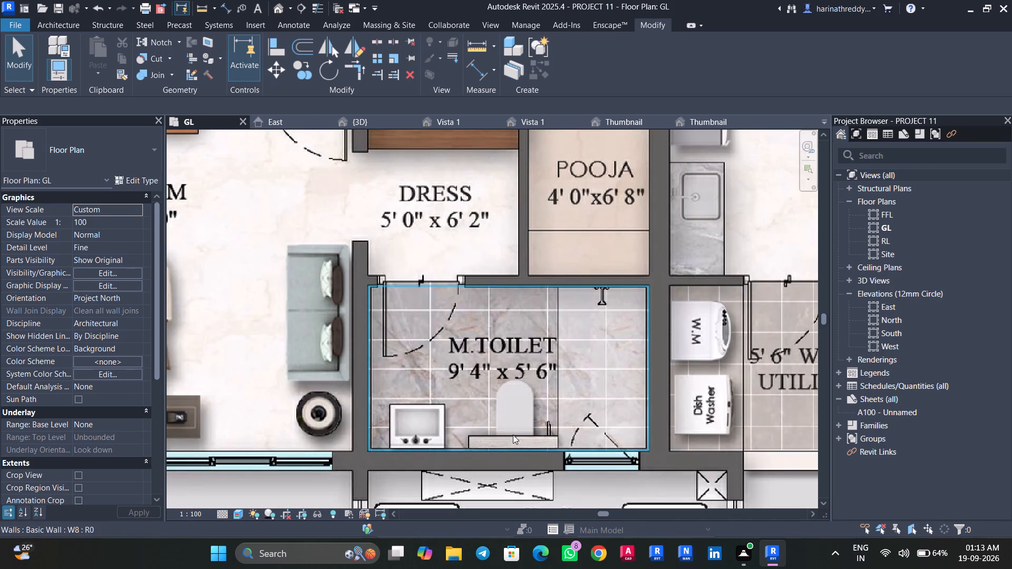
pyautogui.press('c')
pyautogui.press('m')
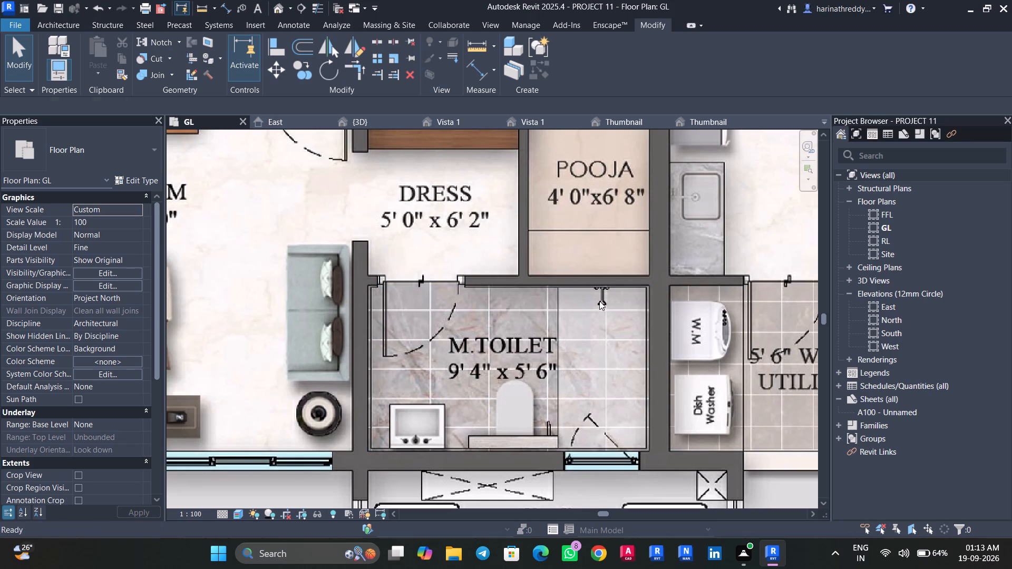
pyautogui.click(511, 449)
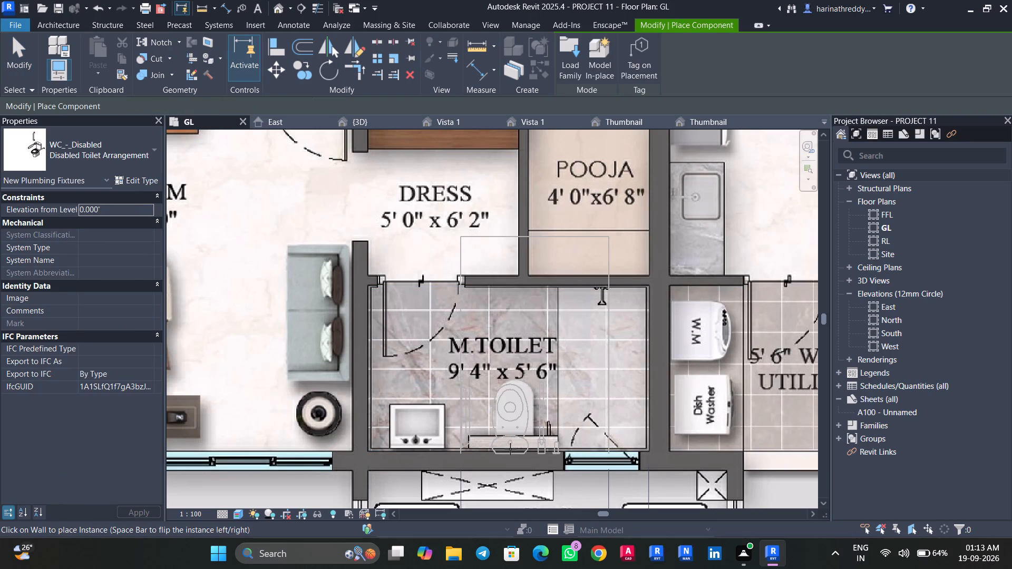
# Place a Plumbing_Fixtures_Shower_Head Metal_Shower_Head at 4' elevation over the pictured M.TOILET shower, rotated and set against the wall shared with the Pooja.
pyautogui.click(112, 158)
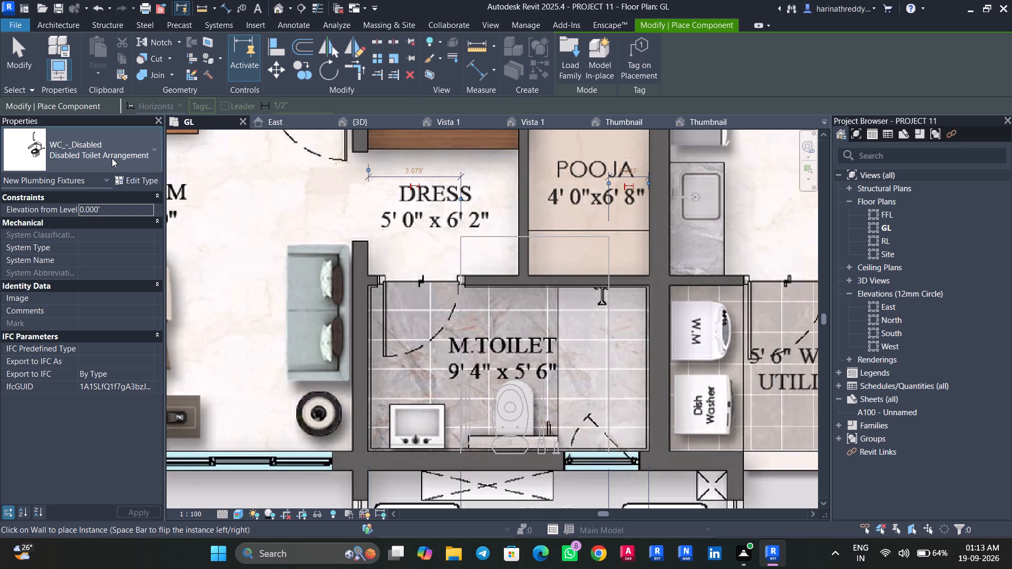
pyautogui.scroll(-13, 72, 305)
pyautogui.scroll(4, 72, 336)
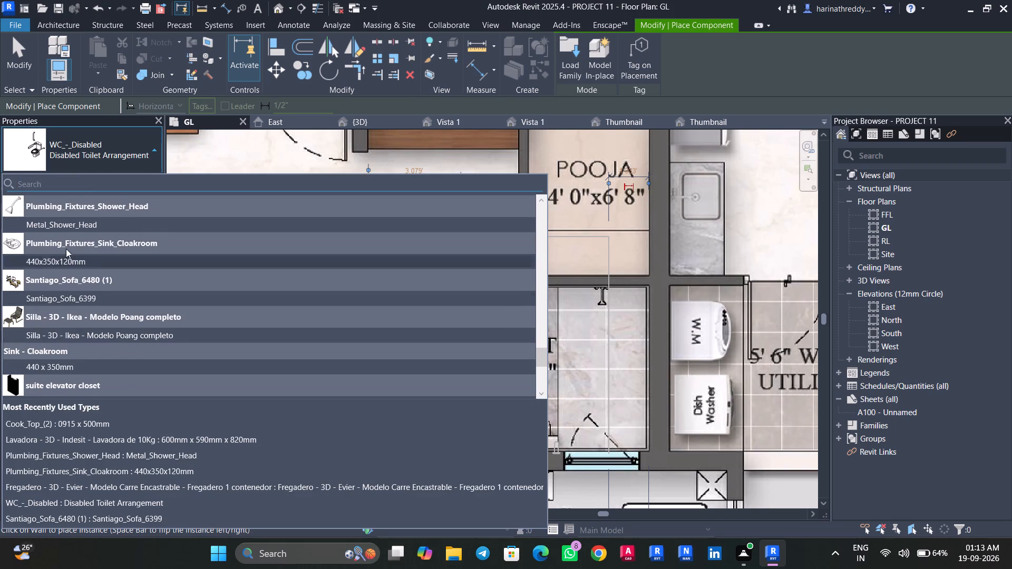
pyautogui.click(66, 225)
pyautogui.click(110, 208)
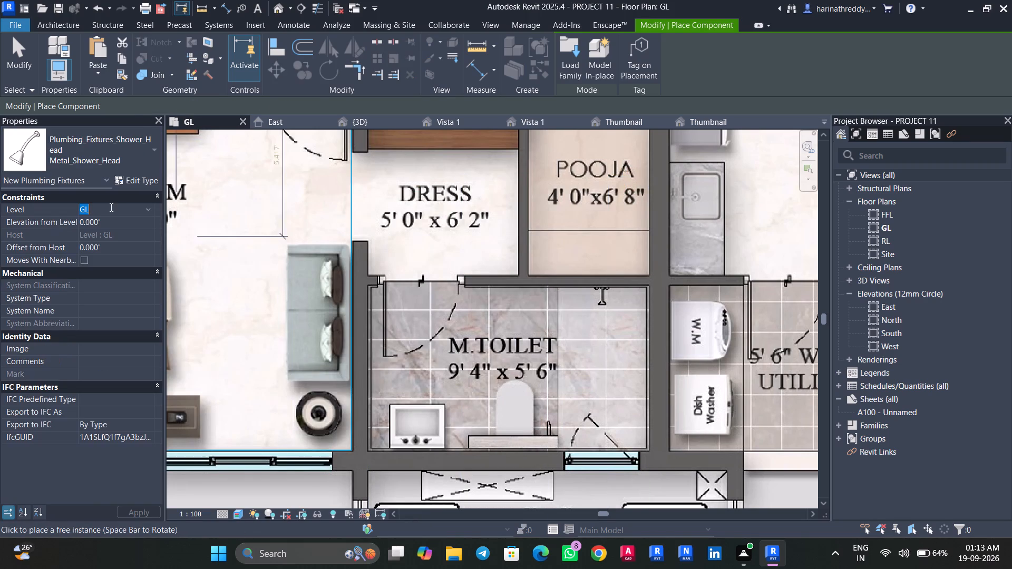
pyautogui.click(114, 221)
pyautogui.write("4'")
pyautogui.press('Return')
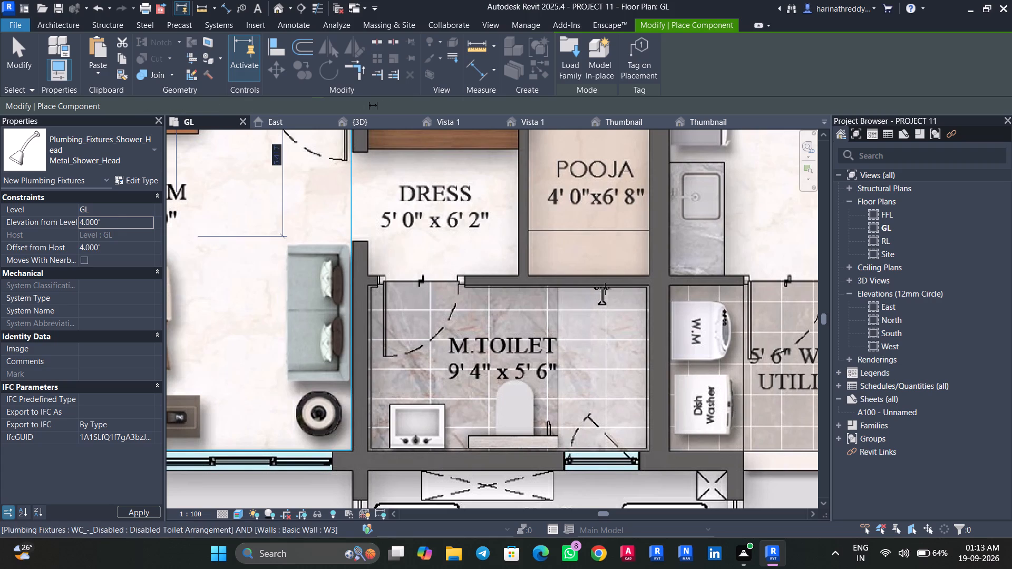
pyautogui.scroll(5, 602, 288)
pyautogui.scroll(-4, 604, 284)
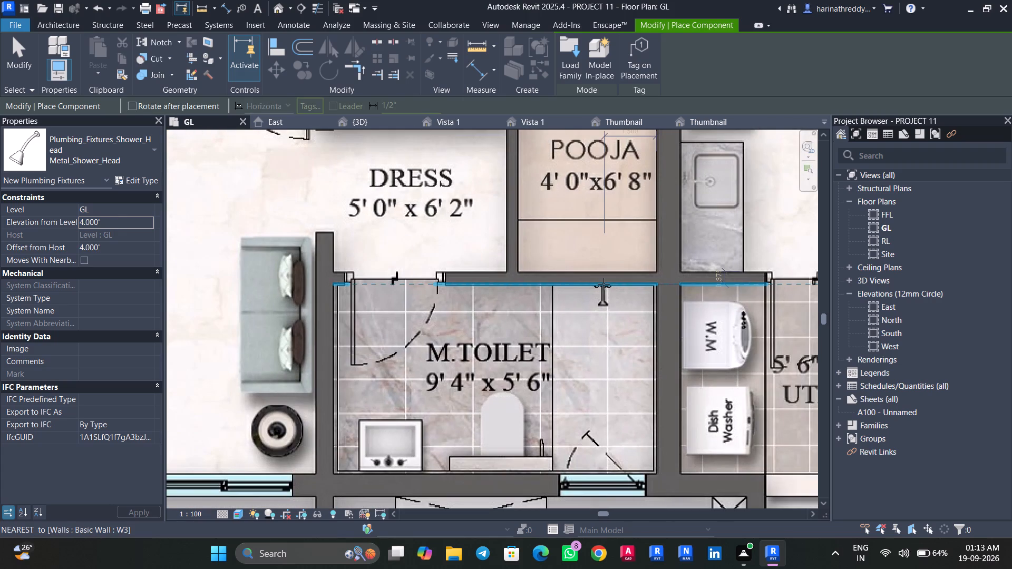
pyautogui.press('space')
pyautogui.press('space')
pyautogui.click(604, 284)
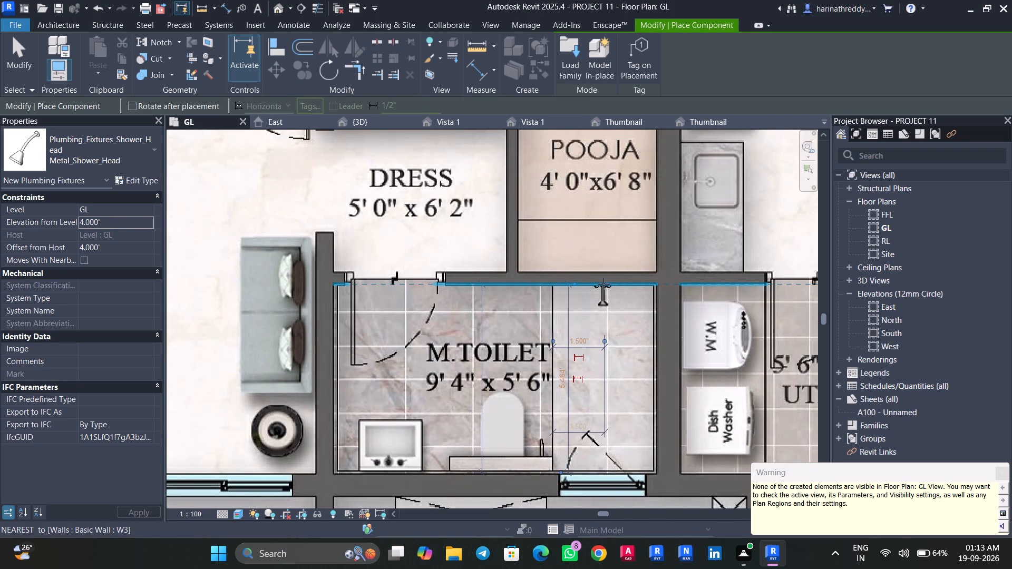
pyautogui.press('Escape')
pyautogui.press('Escape')
pyautogui.press('Escape')
pyautogui.press('Escape')
pyautogui.press('Escape')
pyautogui.press('Escape')
pyautogui.press('Escape')
pyautogui.press('Escape')
# Examine the toilet fixtures and furnished apartment in the 3D view.
pyautogui.click(353, 122)
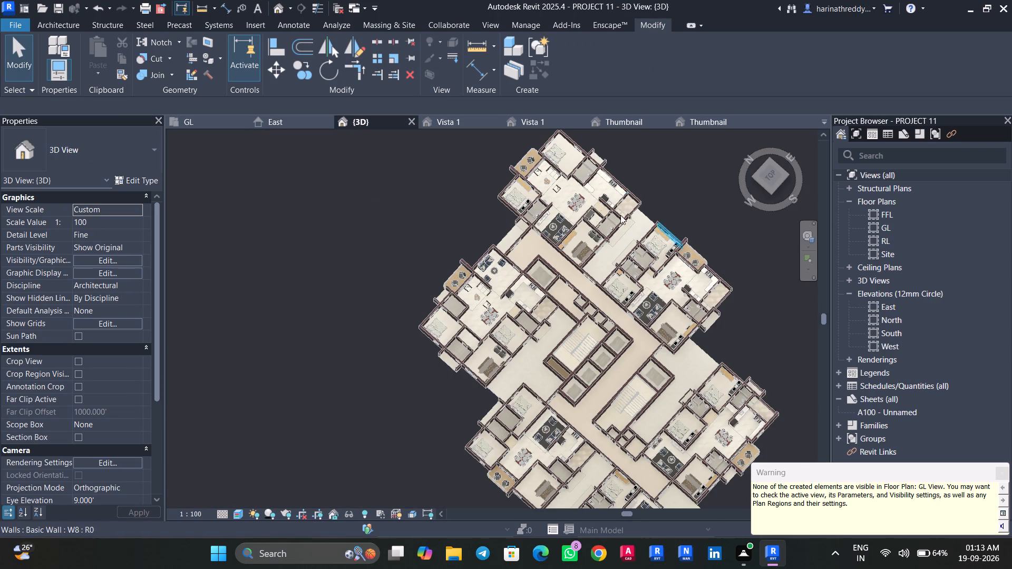
pyautogui.scroll(10, 600, 210)
pyautogui.scroll(5, 705, 248)
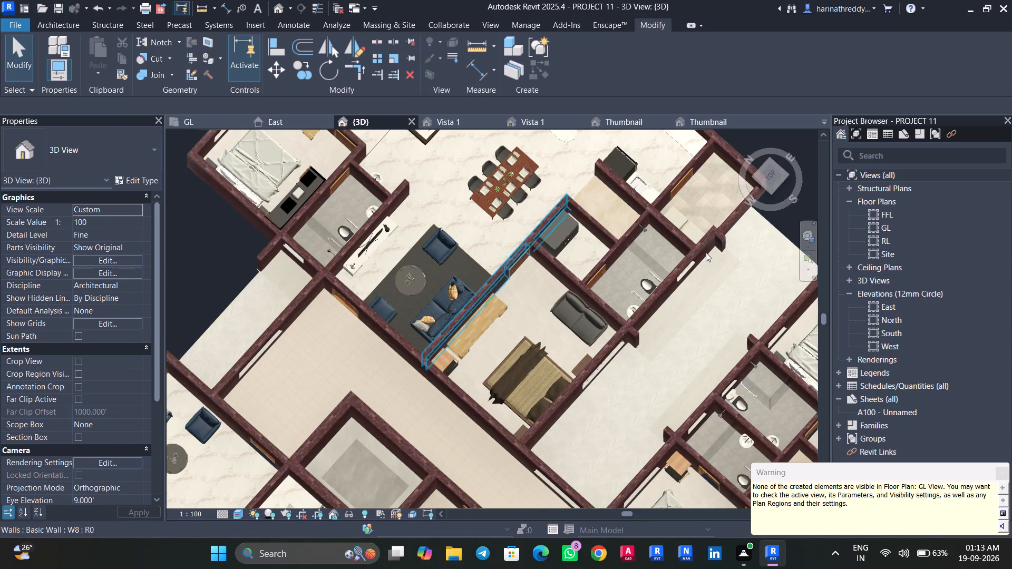
pyautogui.scroll(-11, 705, 280)
pyautogui.scroll(5, 631, 191)
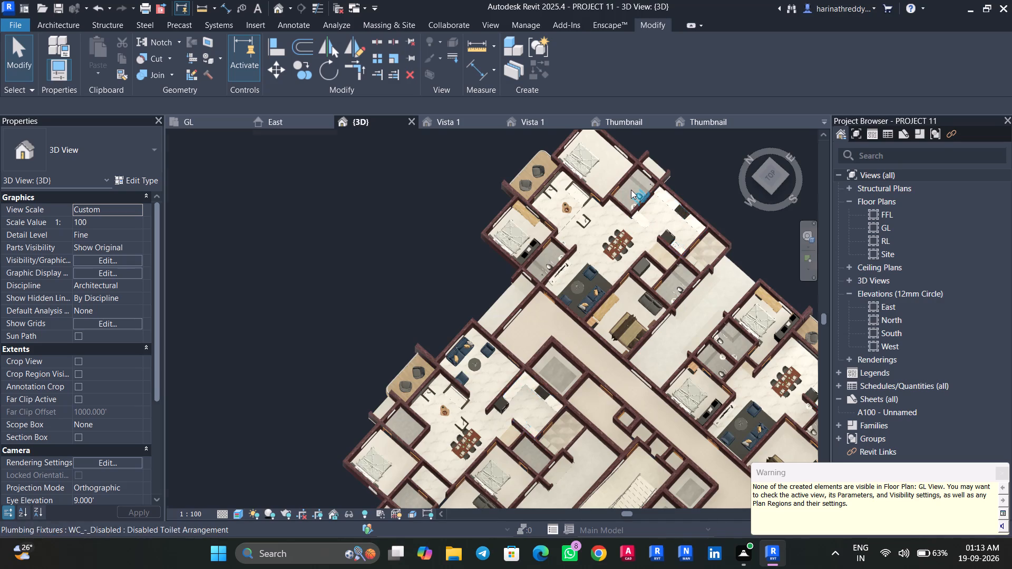
pyautogui.scroll(3, 631, 190)
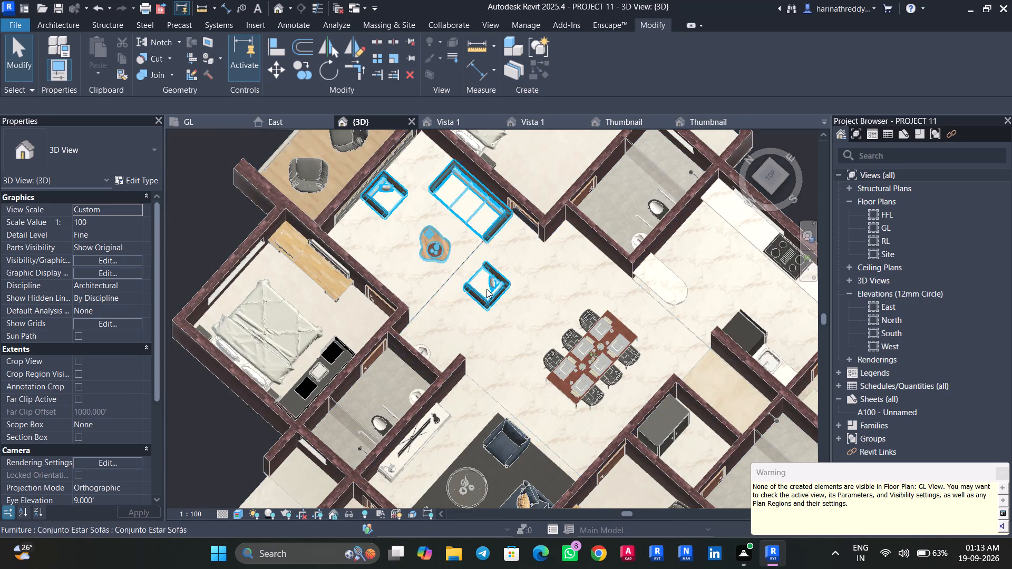
pyautogui.scroll(-14, 486, 286)
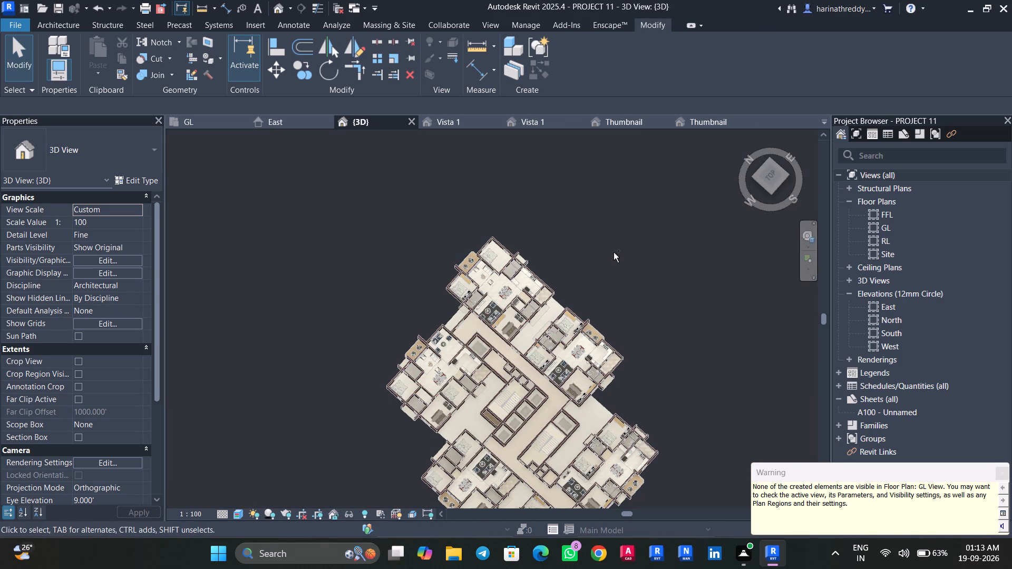
# Save the project.
pyautogui.hotkey('ctrl', 's')
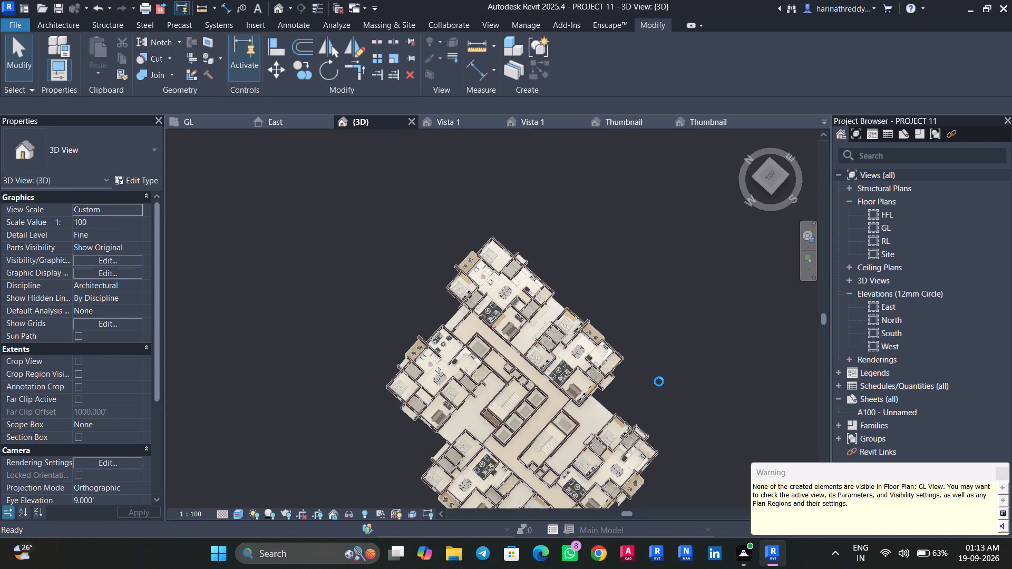
pyautogui.scroll(3, 659, 381)
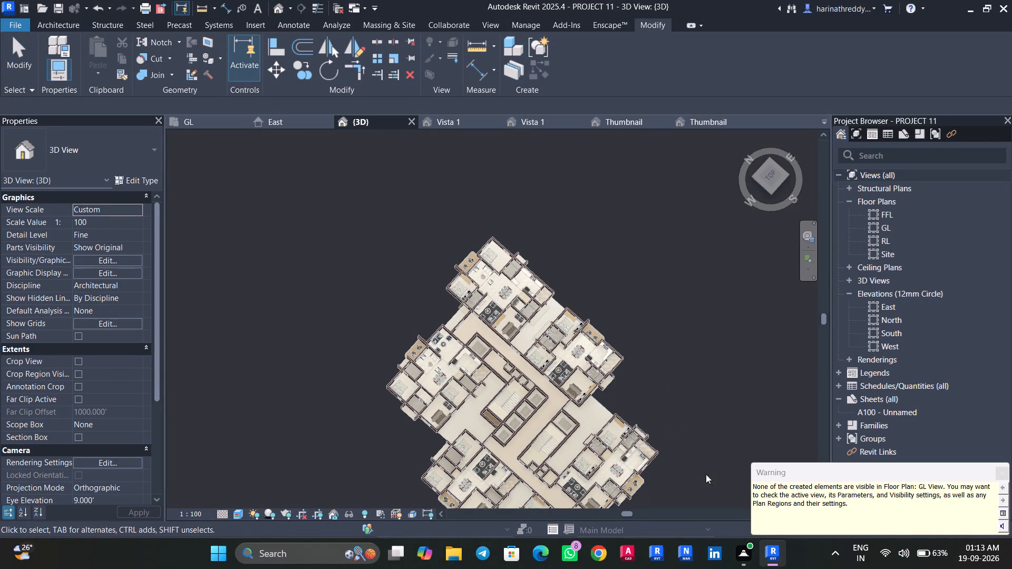